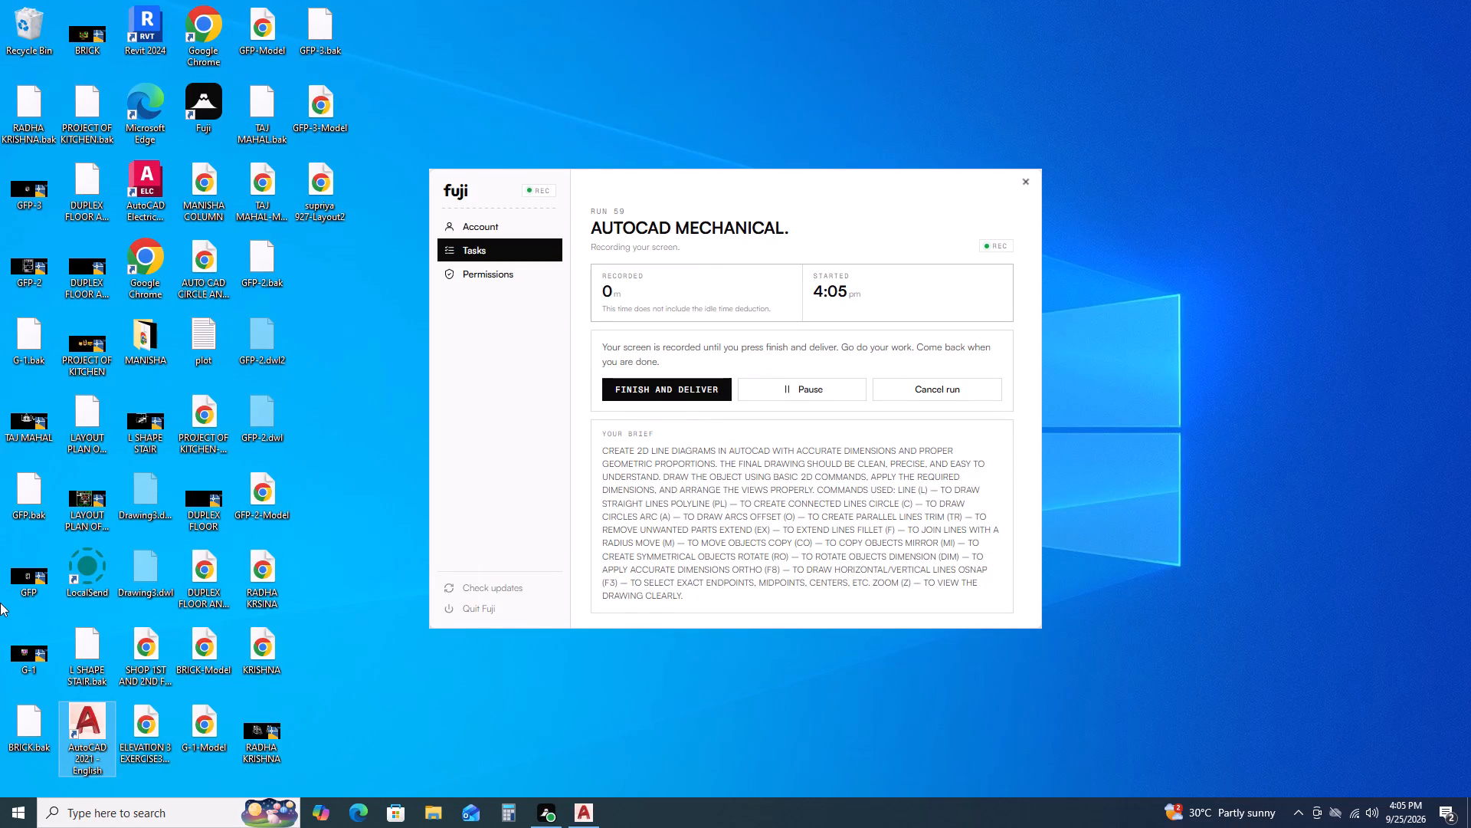
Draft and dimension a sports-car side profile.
Launch AutoCAD 2021 and start a new blank drawing.
{"action": "double_click", "coordinate": [83, 725]}
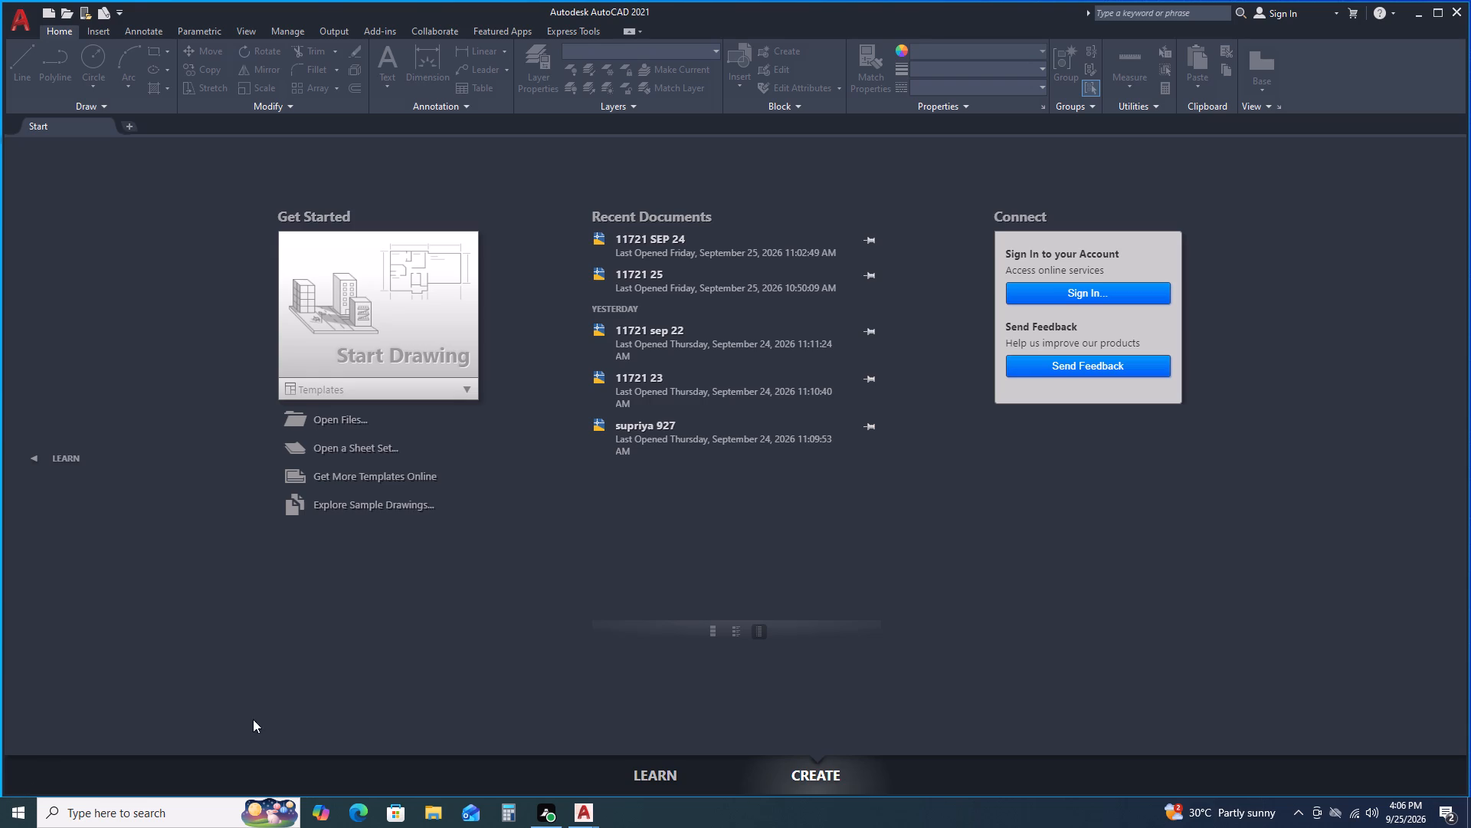
{"action": "left_click", "coordinate": [431, 296]}
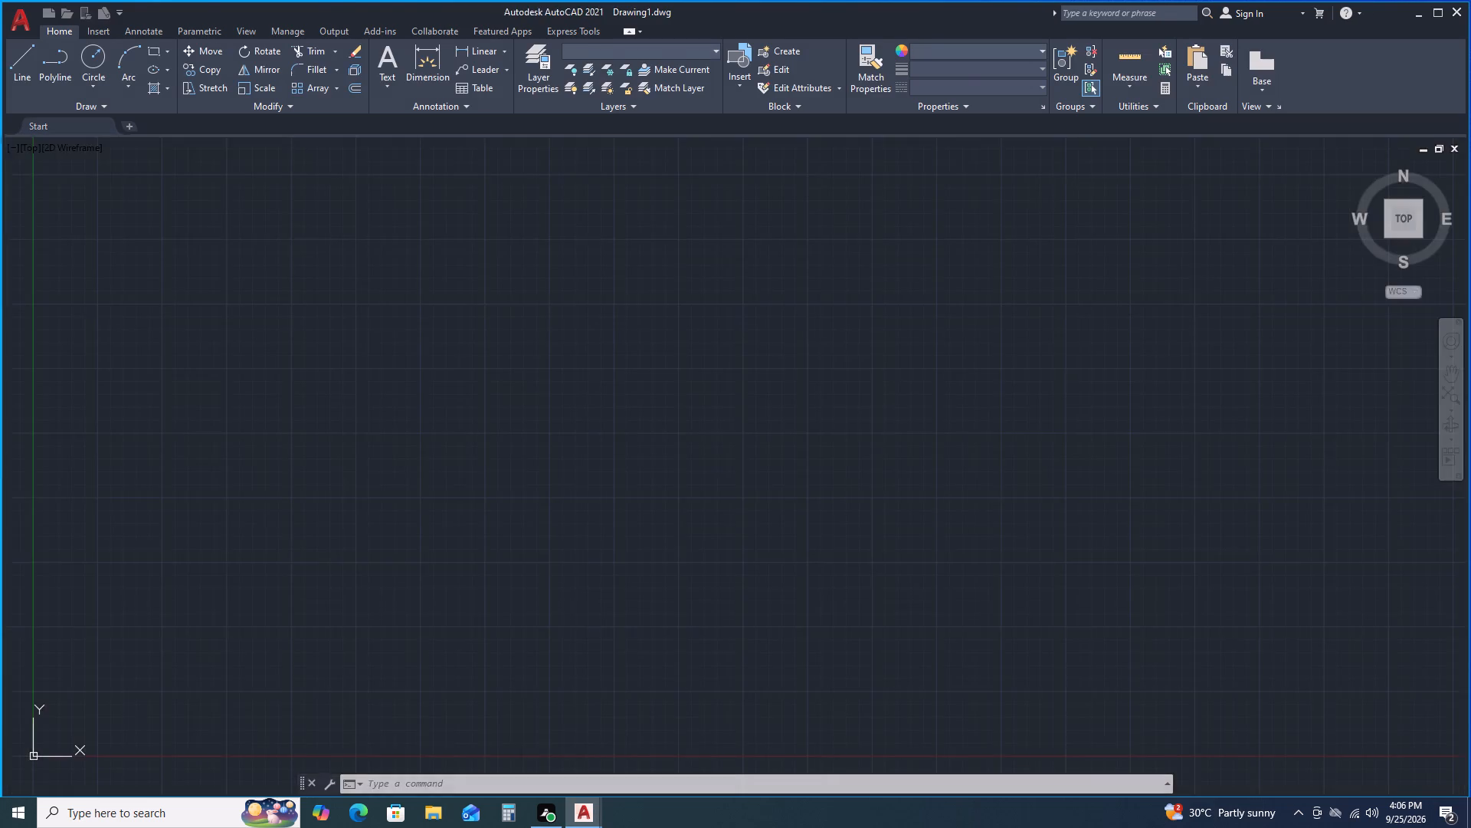
Configure the drawing units to a length precision of 0 and an insertion scale in millimeters.
{"action": "key", "text": "u"}
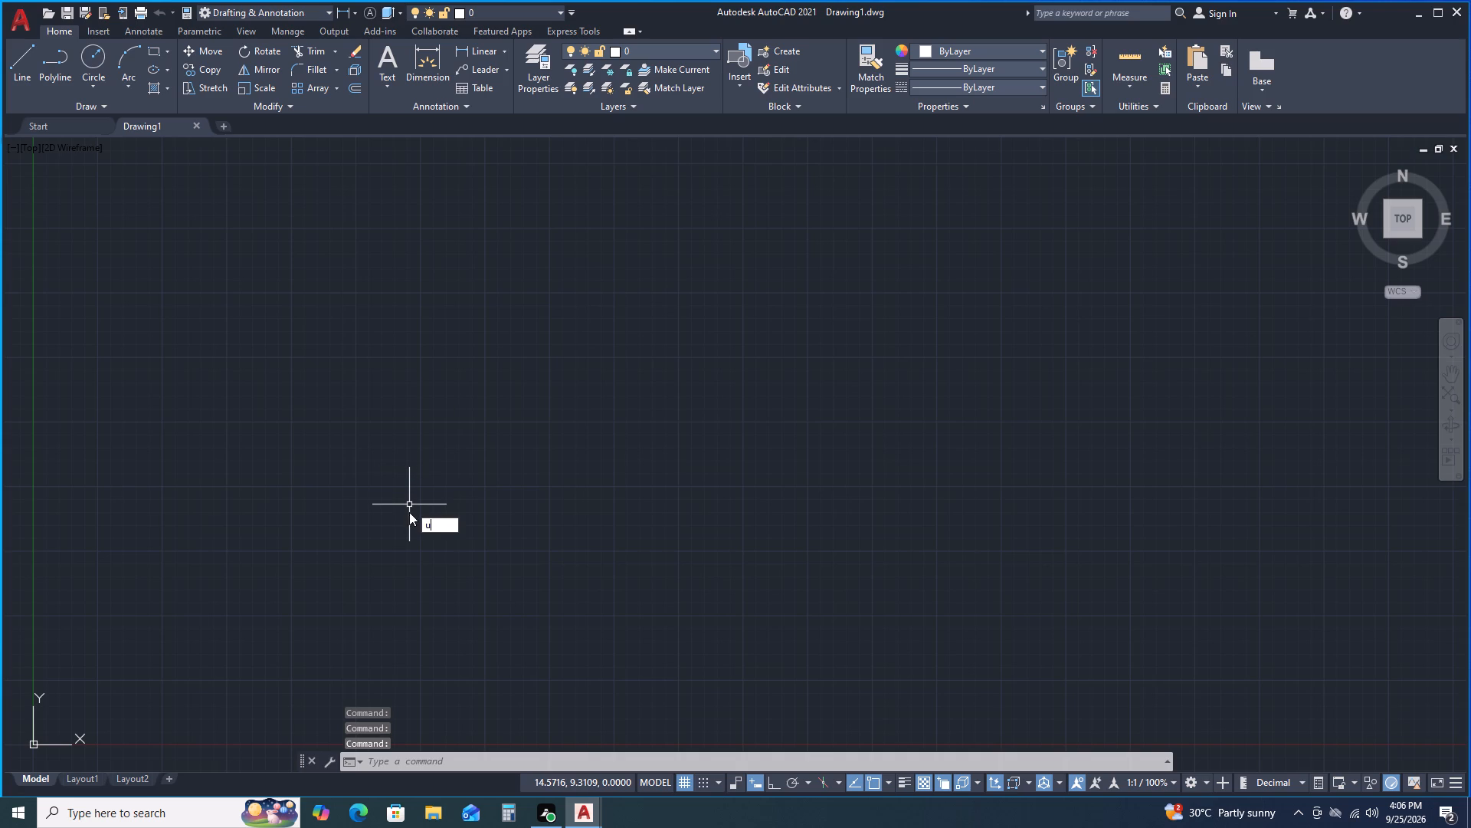
{"action": "key", "text": "n"}
{"action": "key", "text": "Return"}
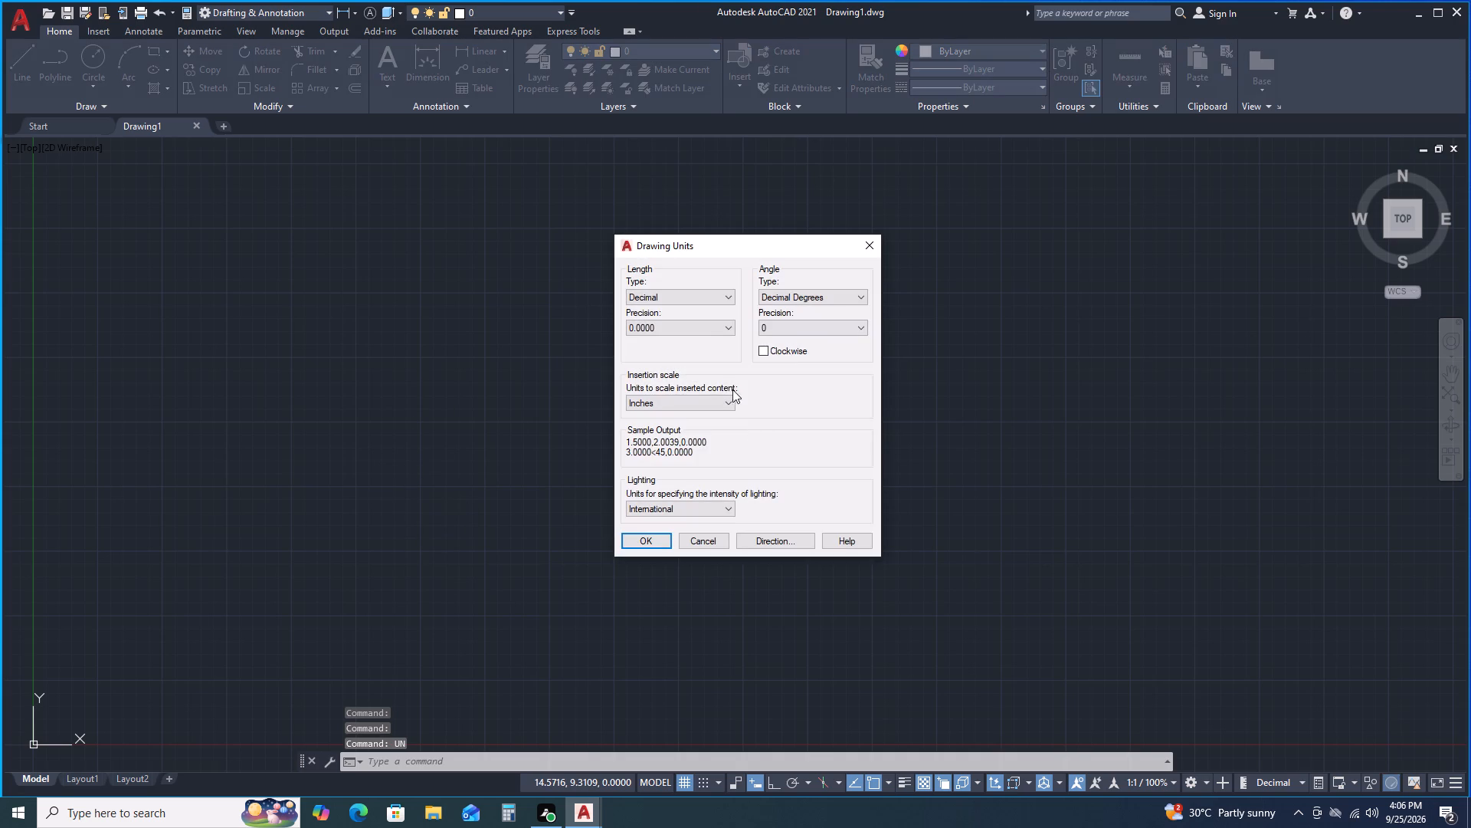
{"action": "left_click", "coordinate": [716, 330]}
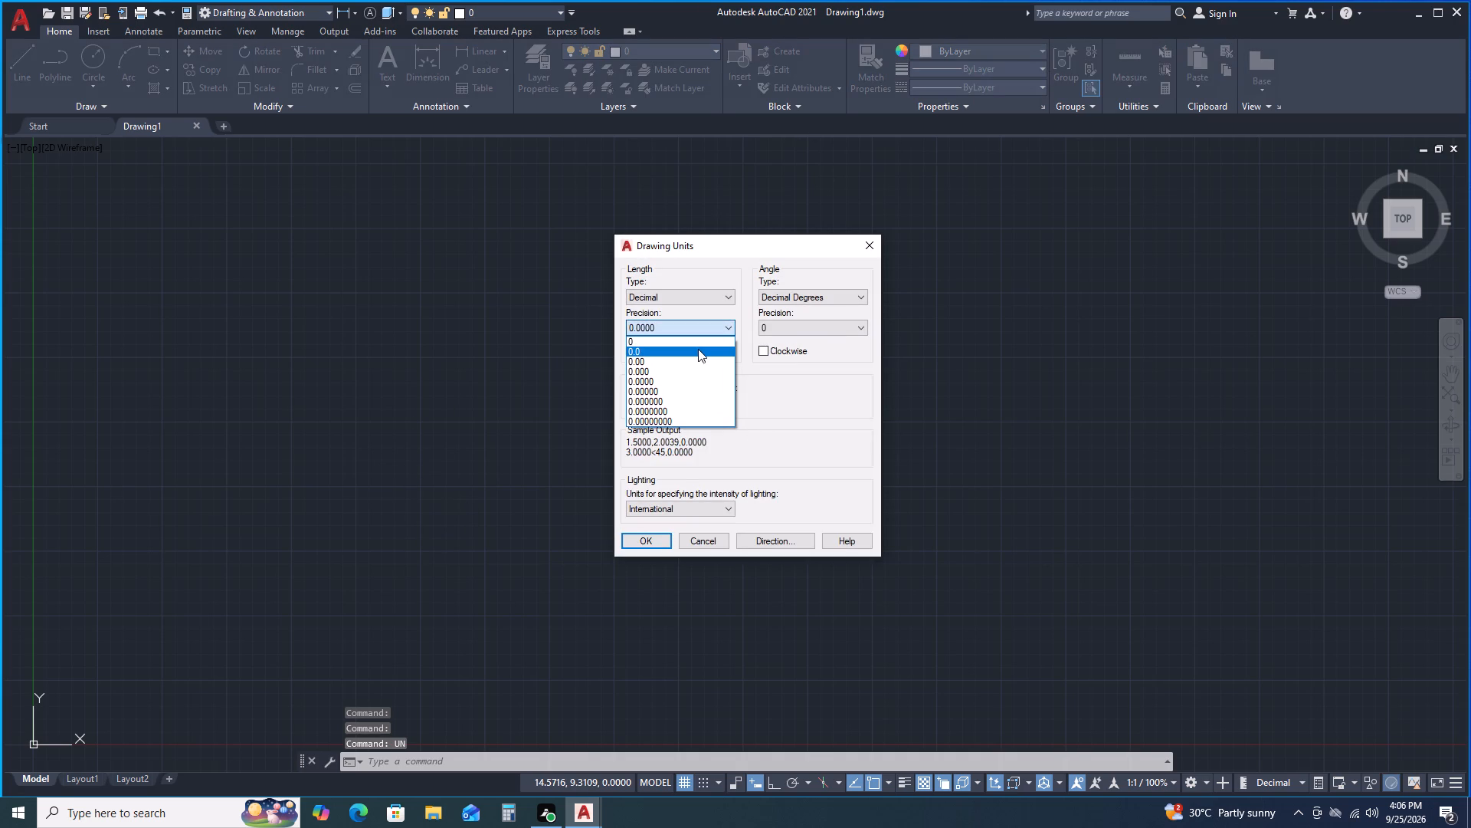
{"action": "left_click", "coordinate": [694, 341]}
{"action": "left_click", "coordinate": [693, 403]}
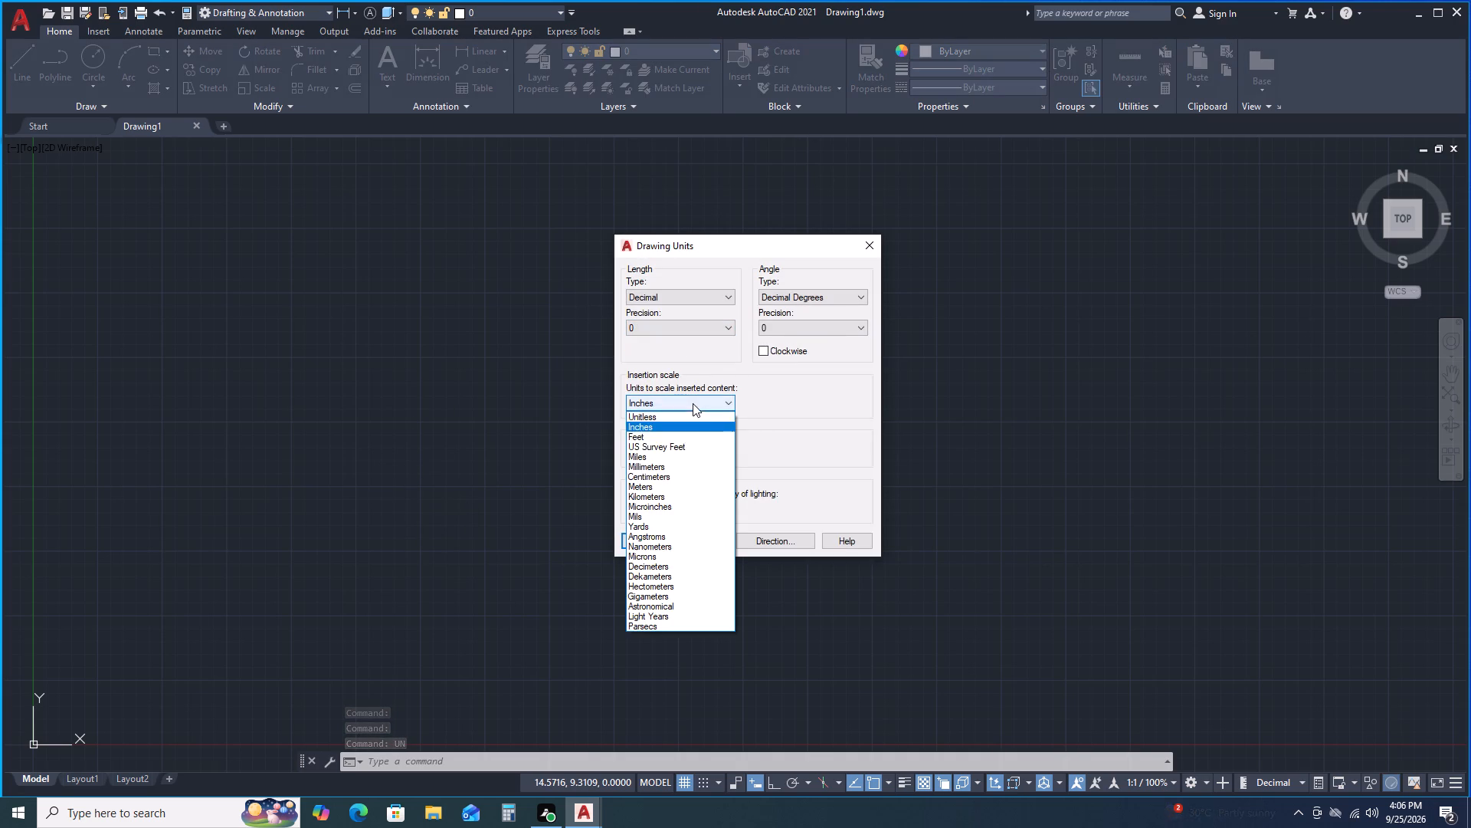
{"action": "left_click", "coordinate": [665, 465]}
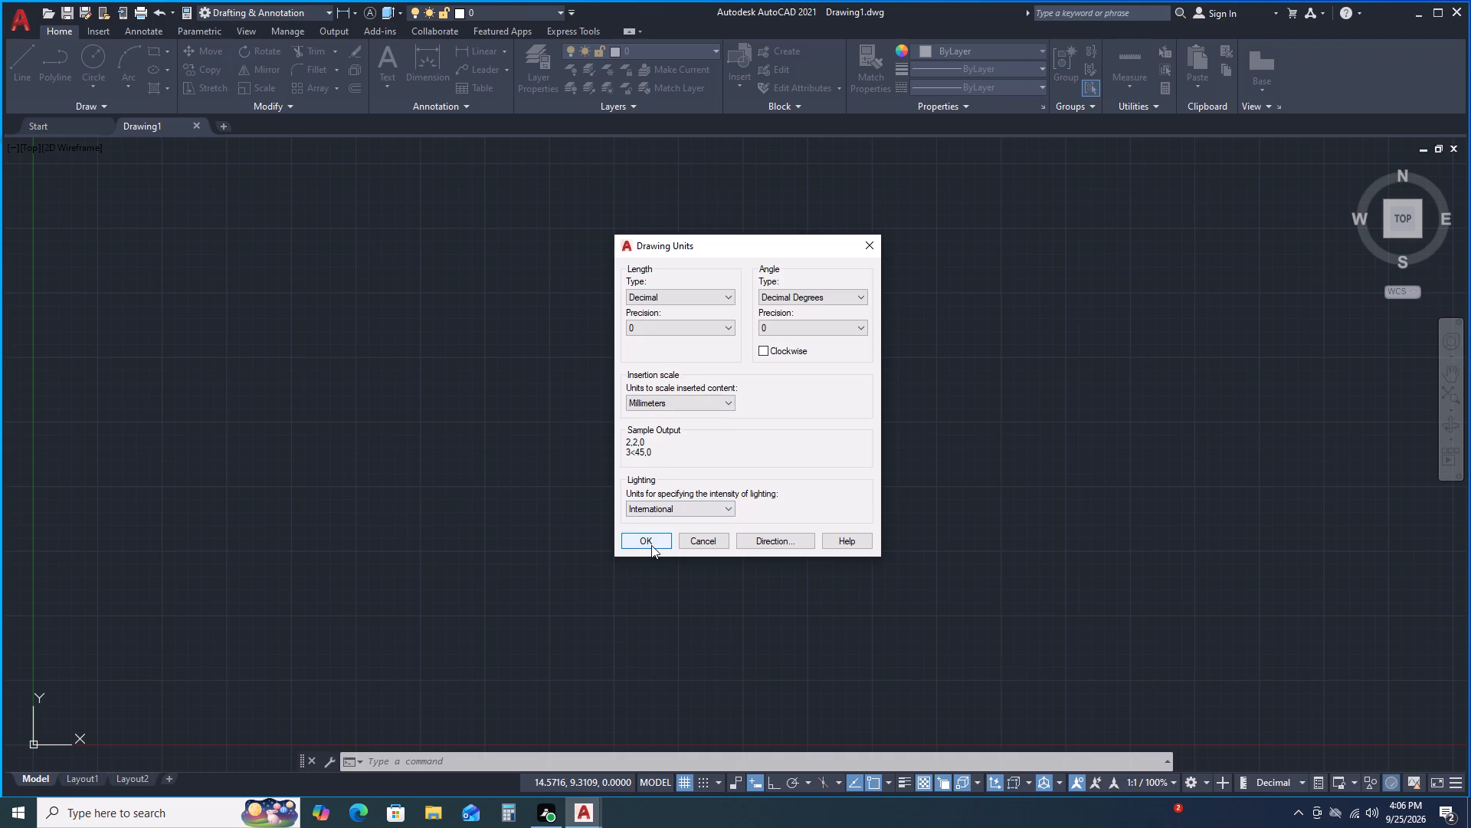
{"action": "left_click", "coordinate": [651, 545]}
Modify the Standard dimension style to use an arrow size of 2 and a text height of 4.
{"action": "key", "text": "d"}
{"action": "key", "text": "Return"}
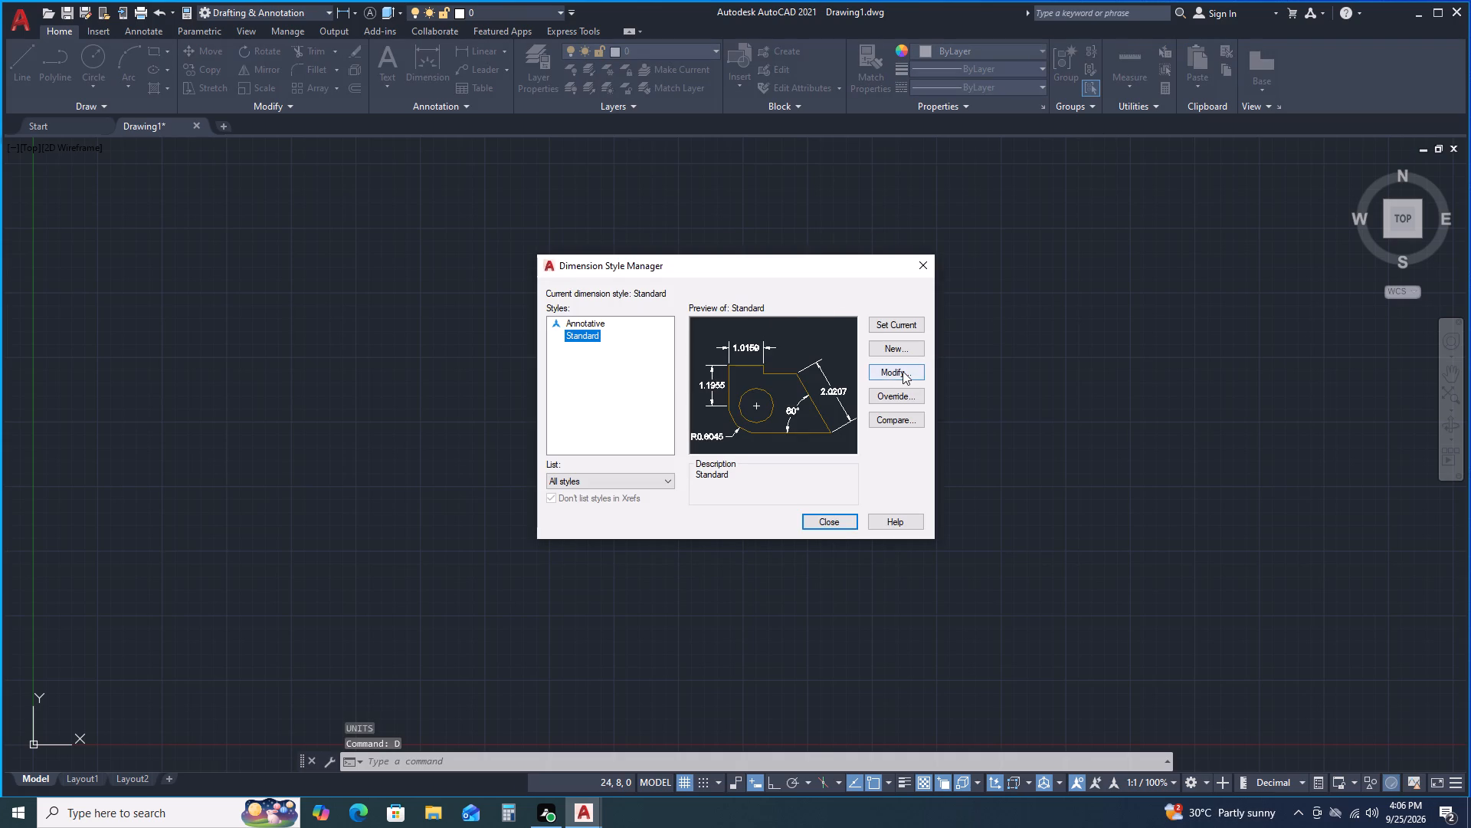
{"action": "left_click", "coordinate": [903, 371]}
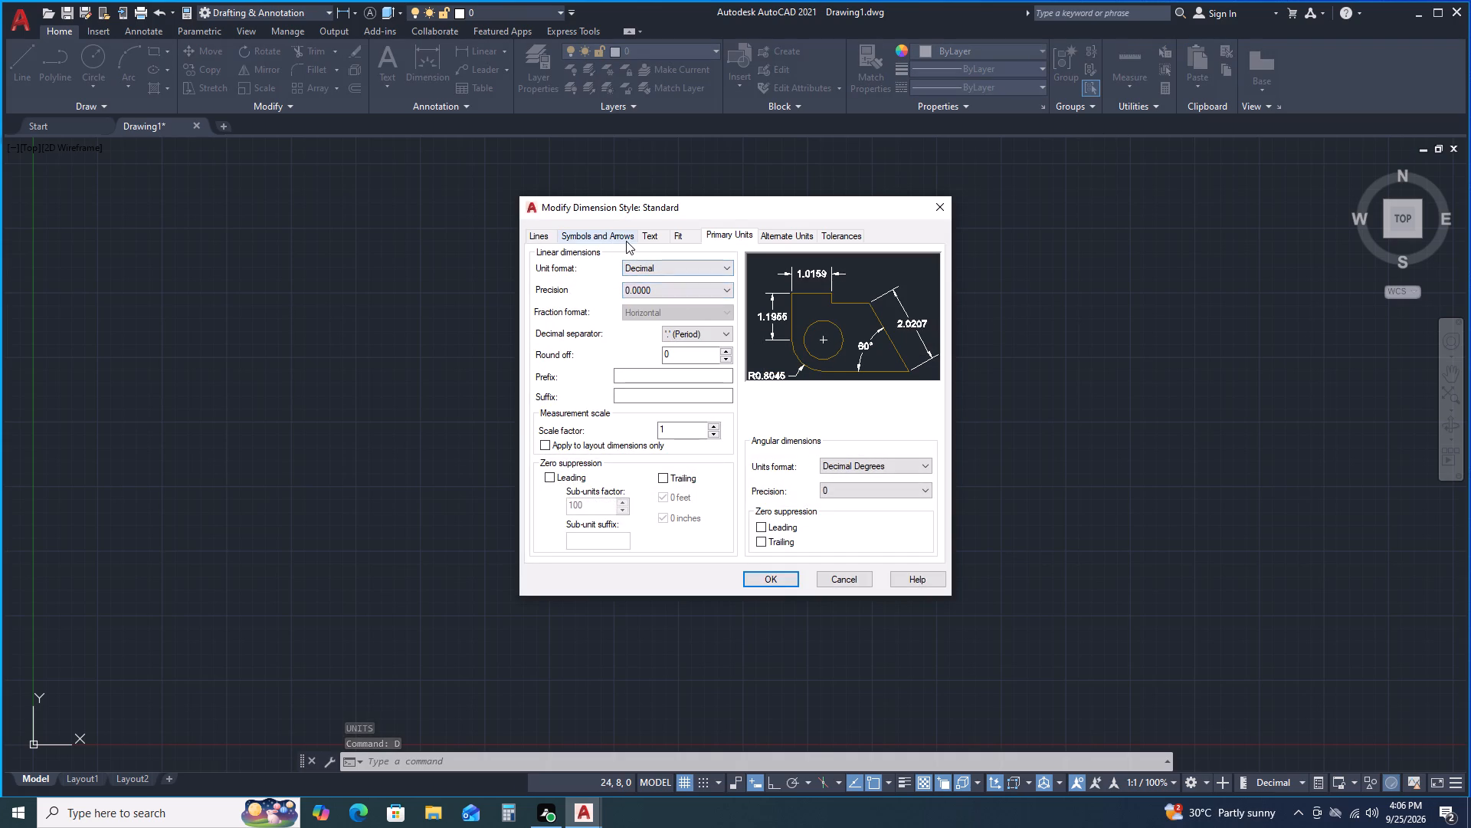
{"action": "left_click", "coordinate": [626, 241]}
{"action": "double_click", "coordinate": [571, 393]}
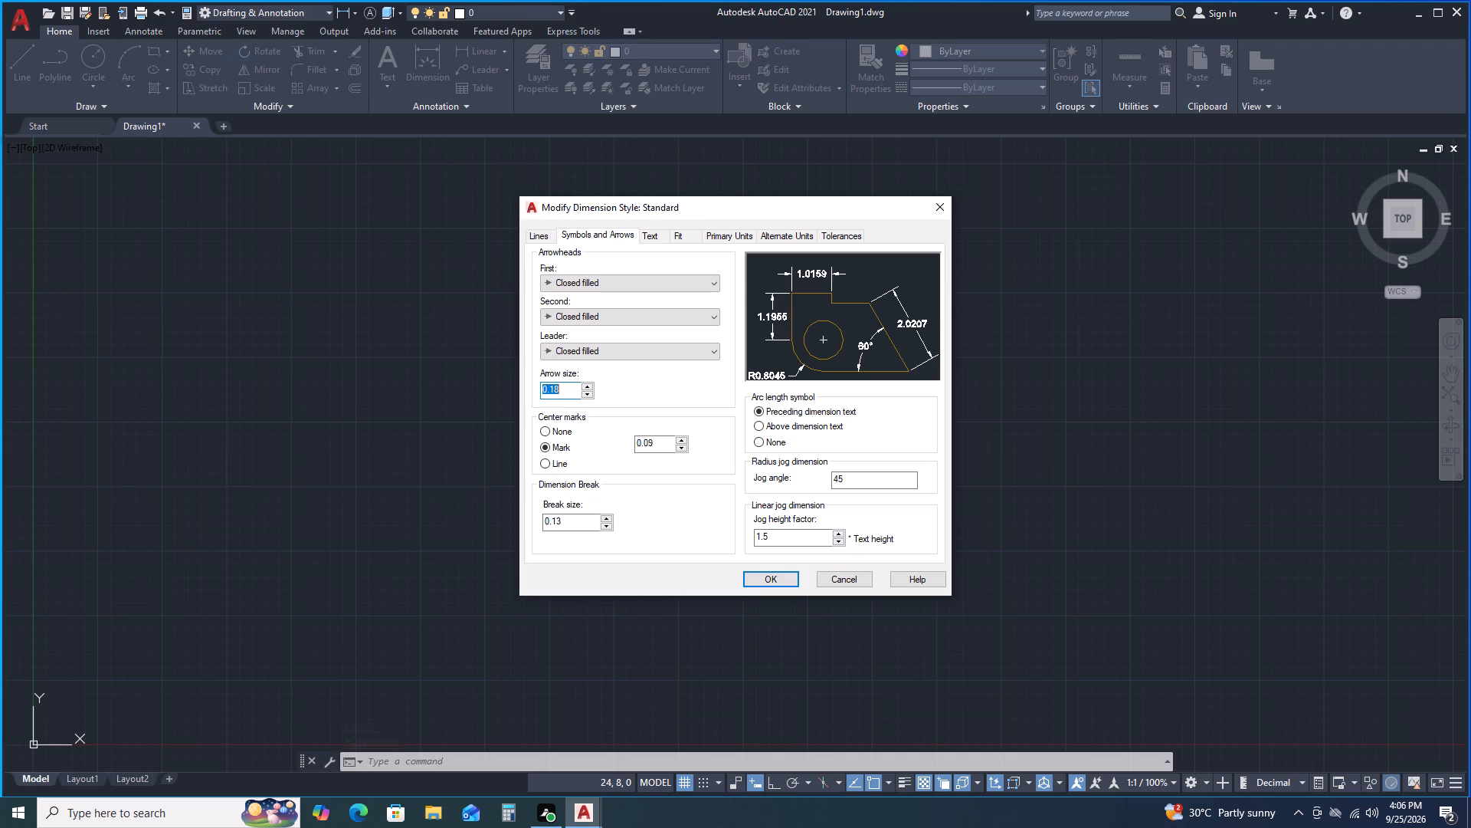
{"action": "key", "text": "2"}
{"action": "key", "text": "Return"}
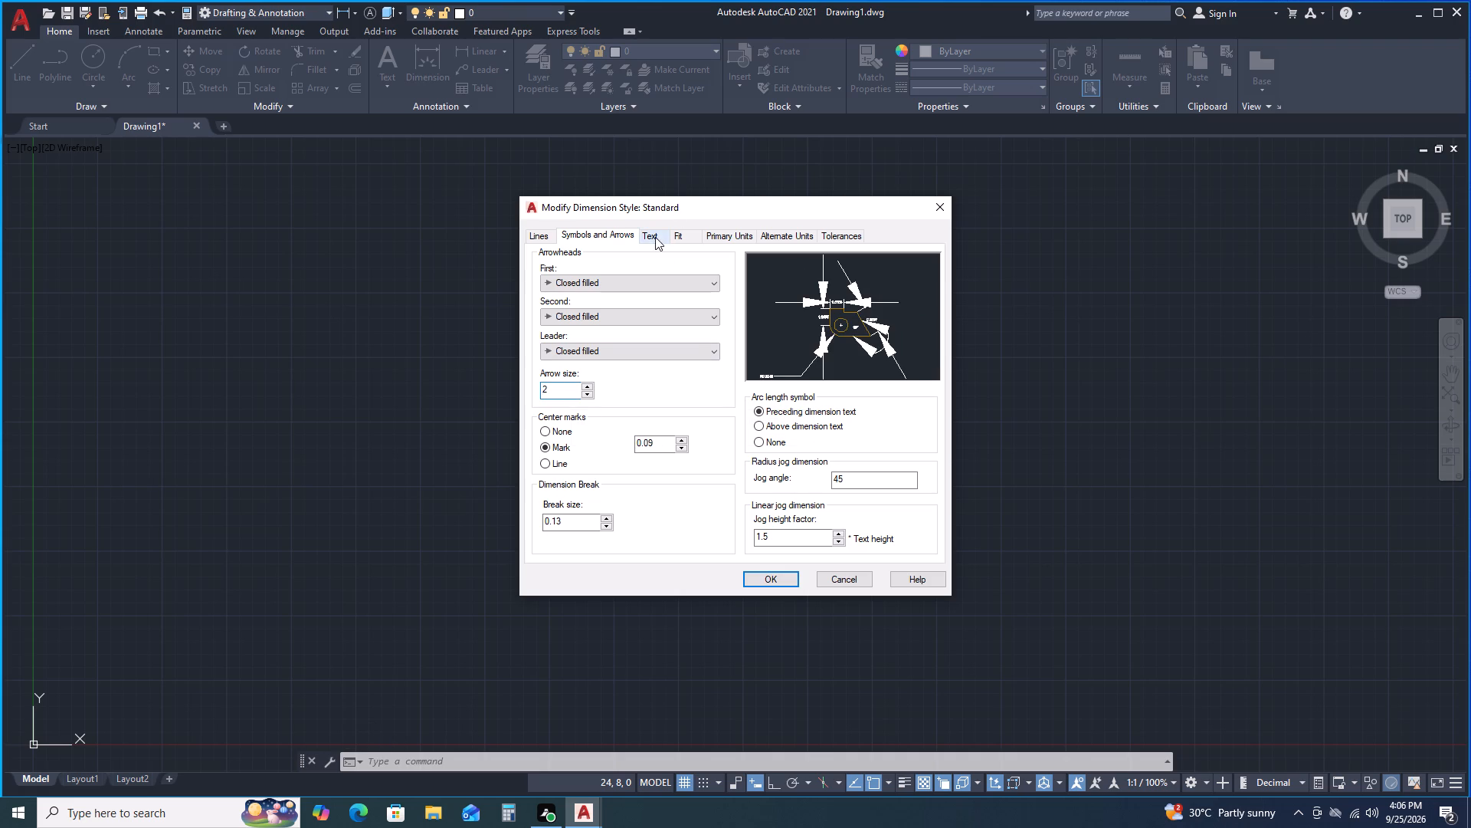
{"action": "left_click", "coordinate": [655, 237]}
{"action": "double_click", "coordinate": [704, 350]}
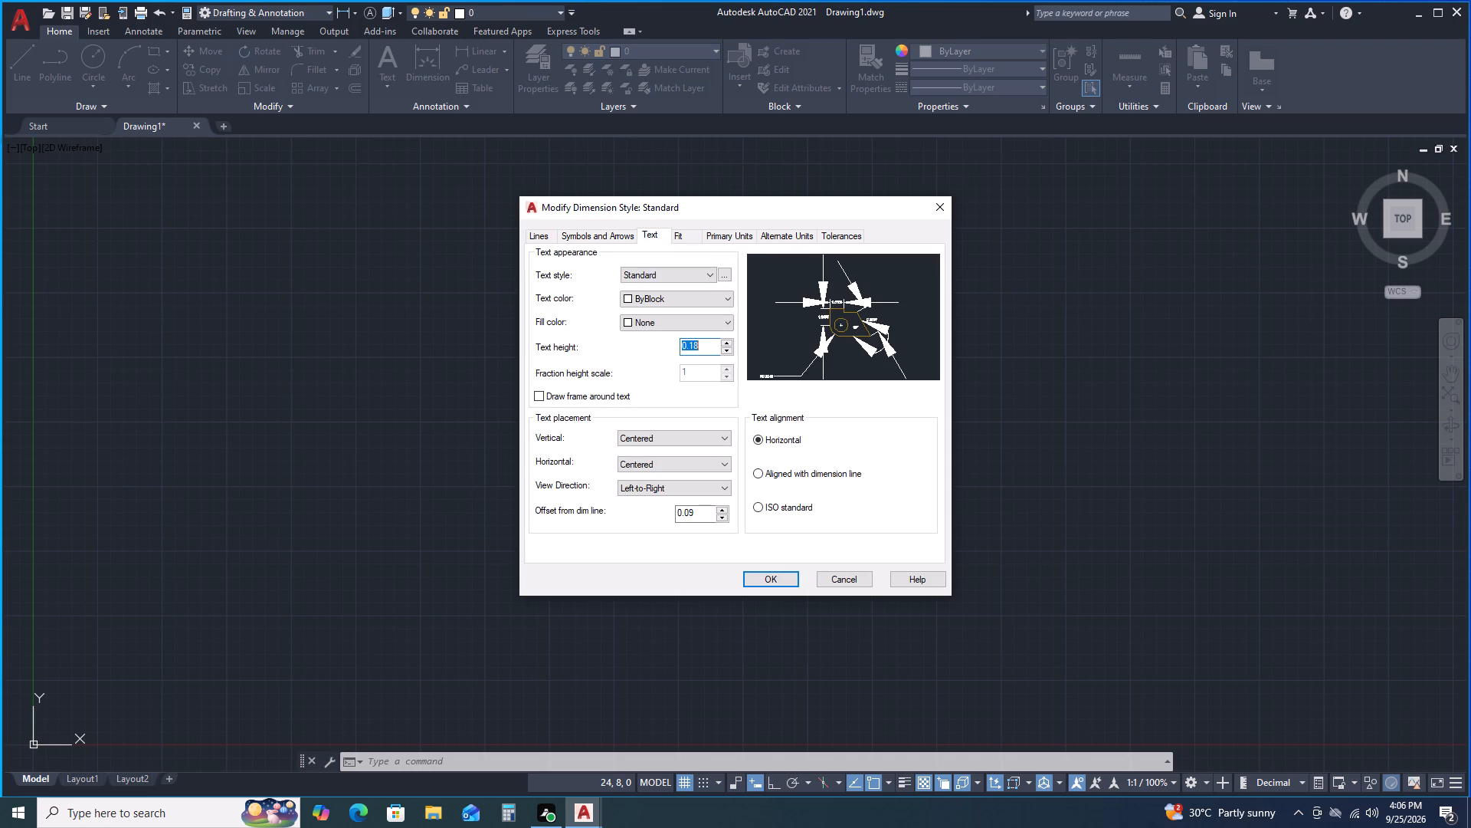
{"action": "key", "text": "4"}
{"action": "key", "text": "Return"}
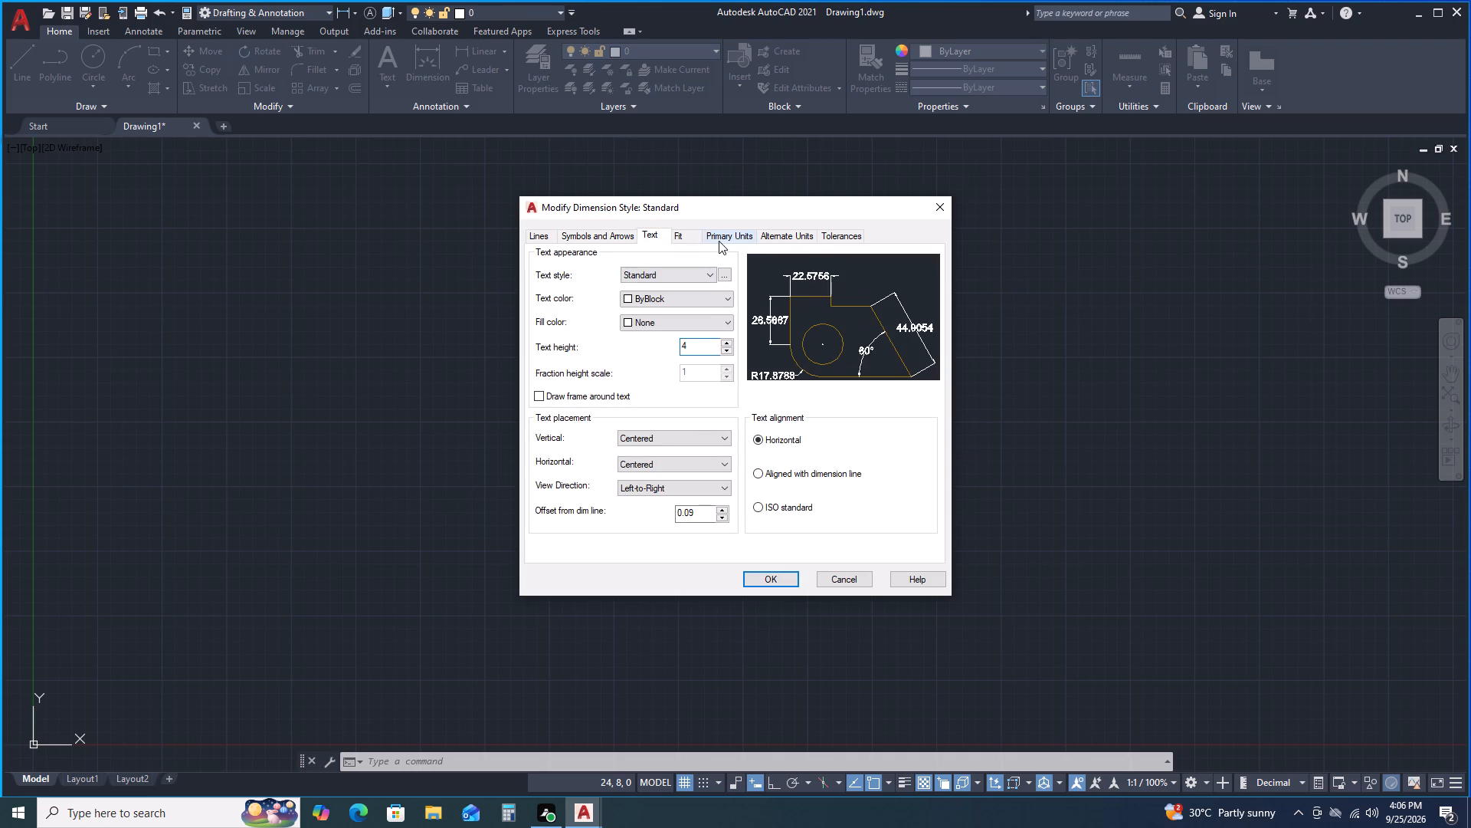
Set the Standard style's linear dimension precision to 0 and make the style current.
{"action": "left_click", "coordinate": [719, 241]}
{"action": "left_click", "coordinate": [686, 288]}
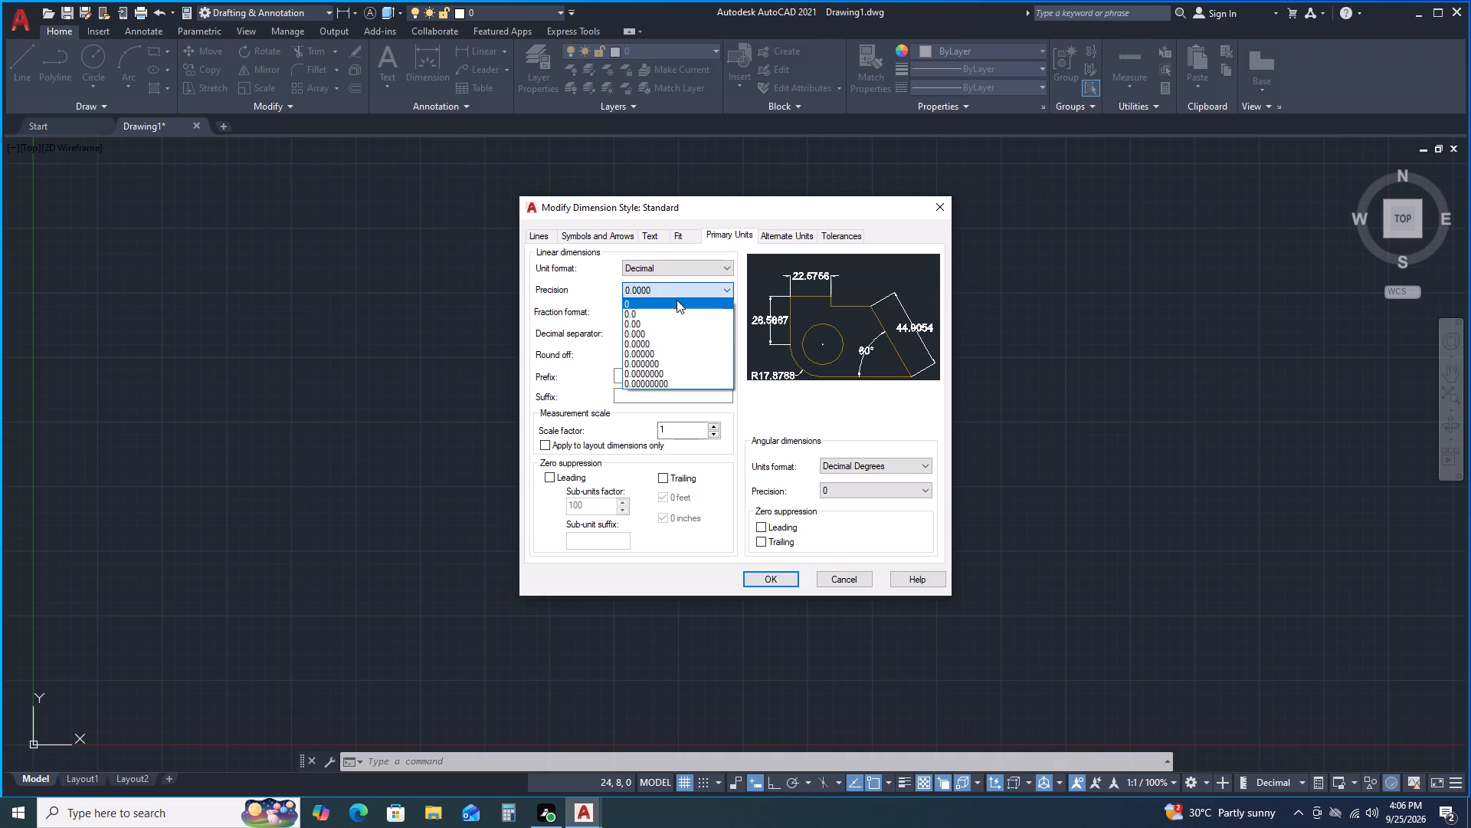
{"action": "left_click", "coordinate": [676, 301]}
{"action": "left_click", "coordinate": [772, 575]}
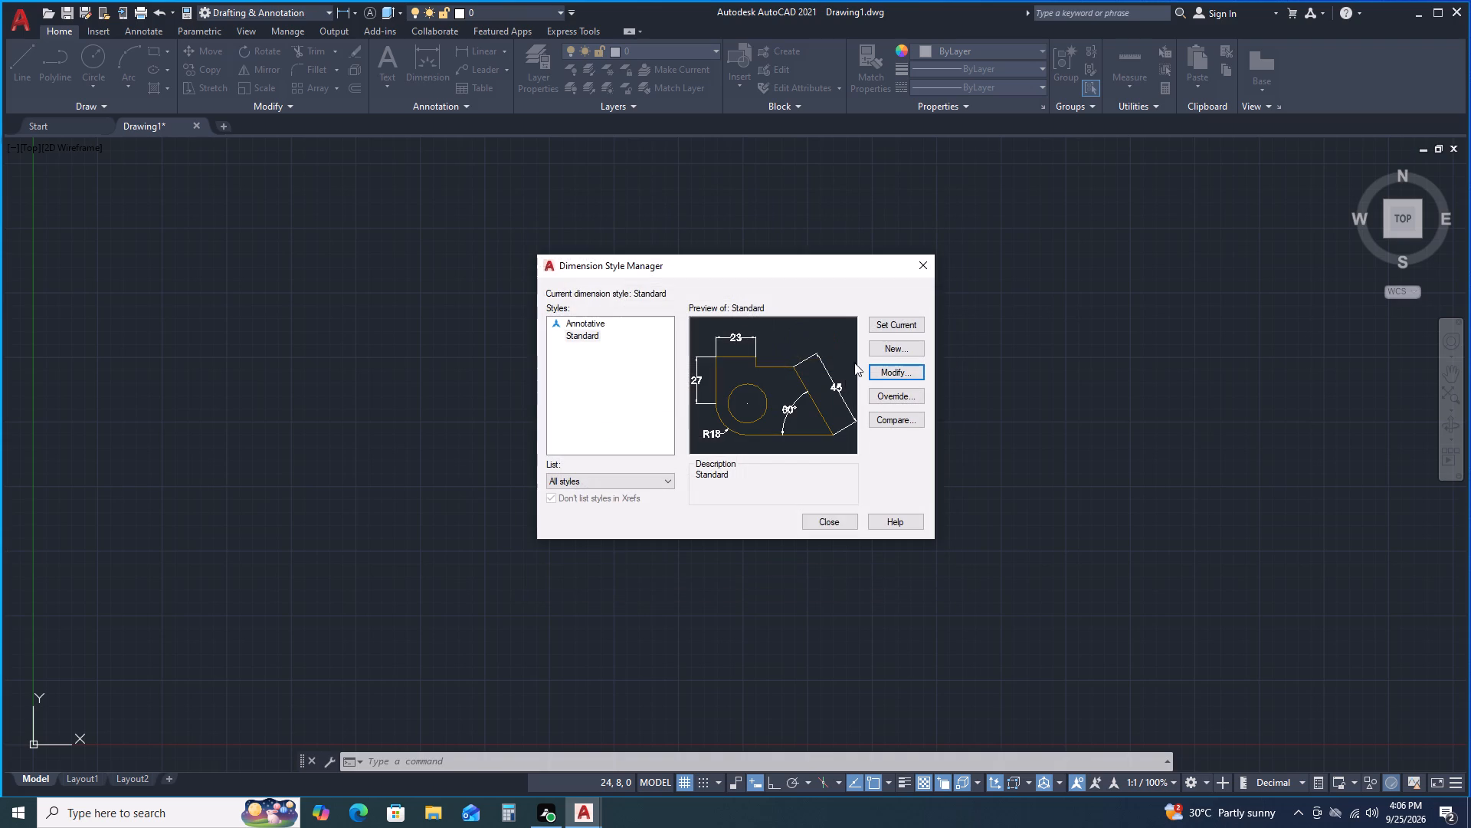
{"action": "left_click", "coordinate": [891, 324]}
{"action": "left_click", "coordinate": [826, 530]}
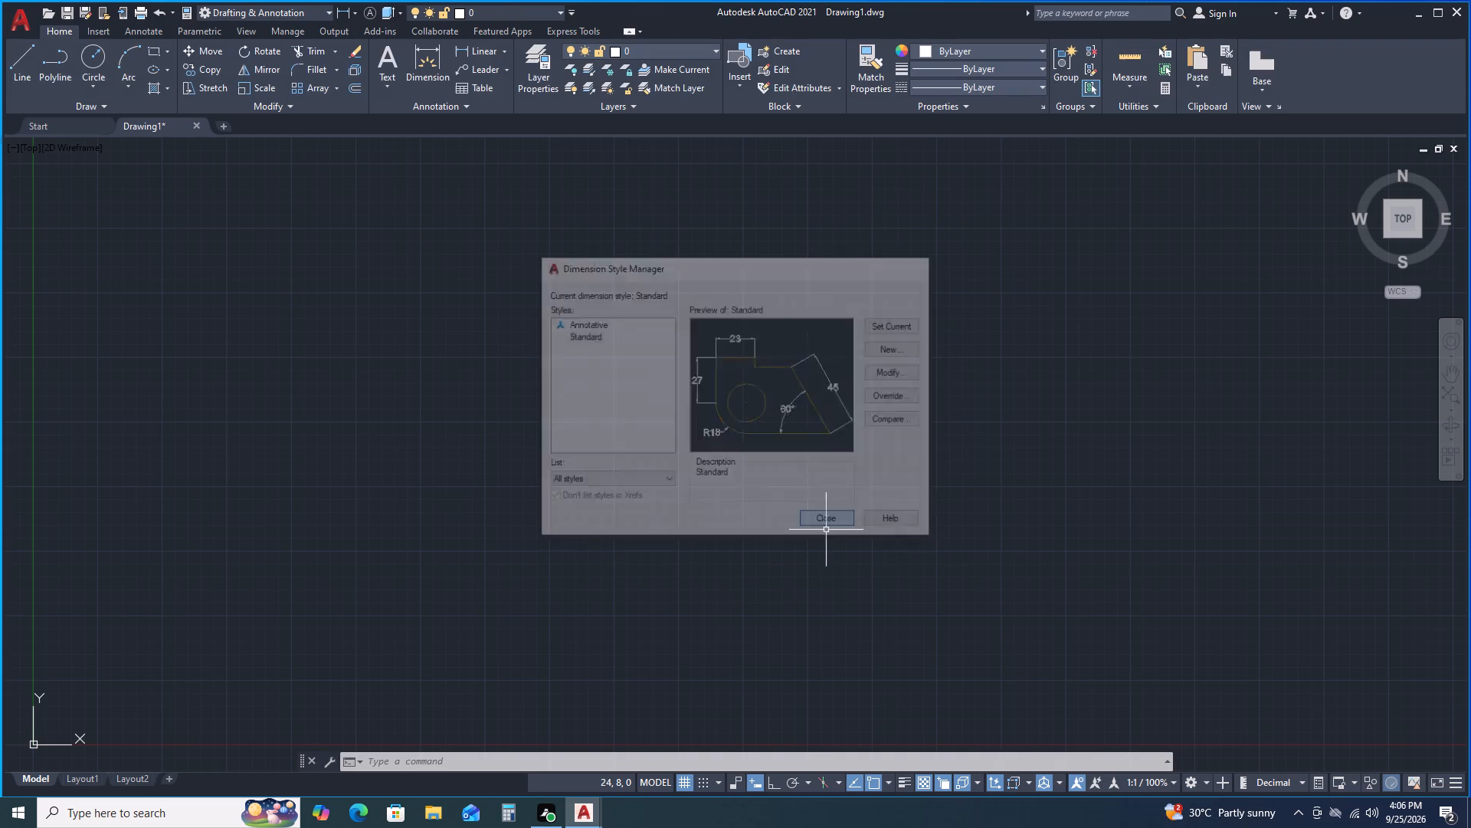
Load the CENTER linetype from acad.lin into the drawing.
{"action": "scroll", "coordinate": [820, 517], "scroll_direction": "down", "scroll_amount": 1}
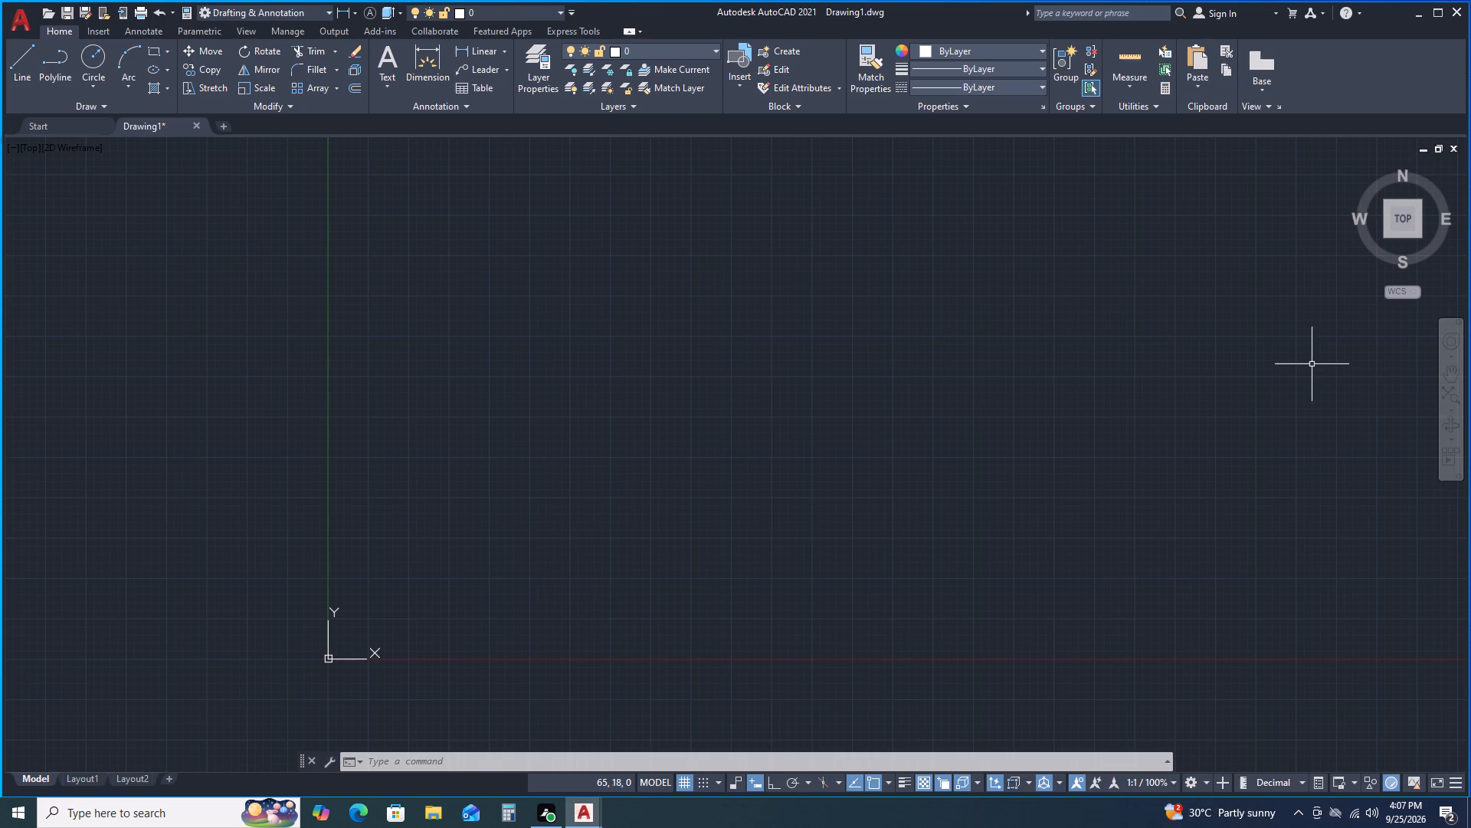
{"action": "left_click", "coordinate": [1013, 84]}
{"action": "left_click", "coordinate": [986, 161]}
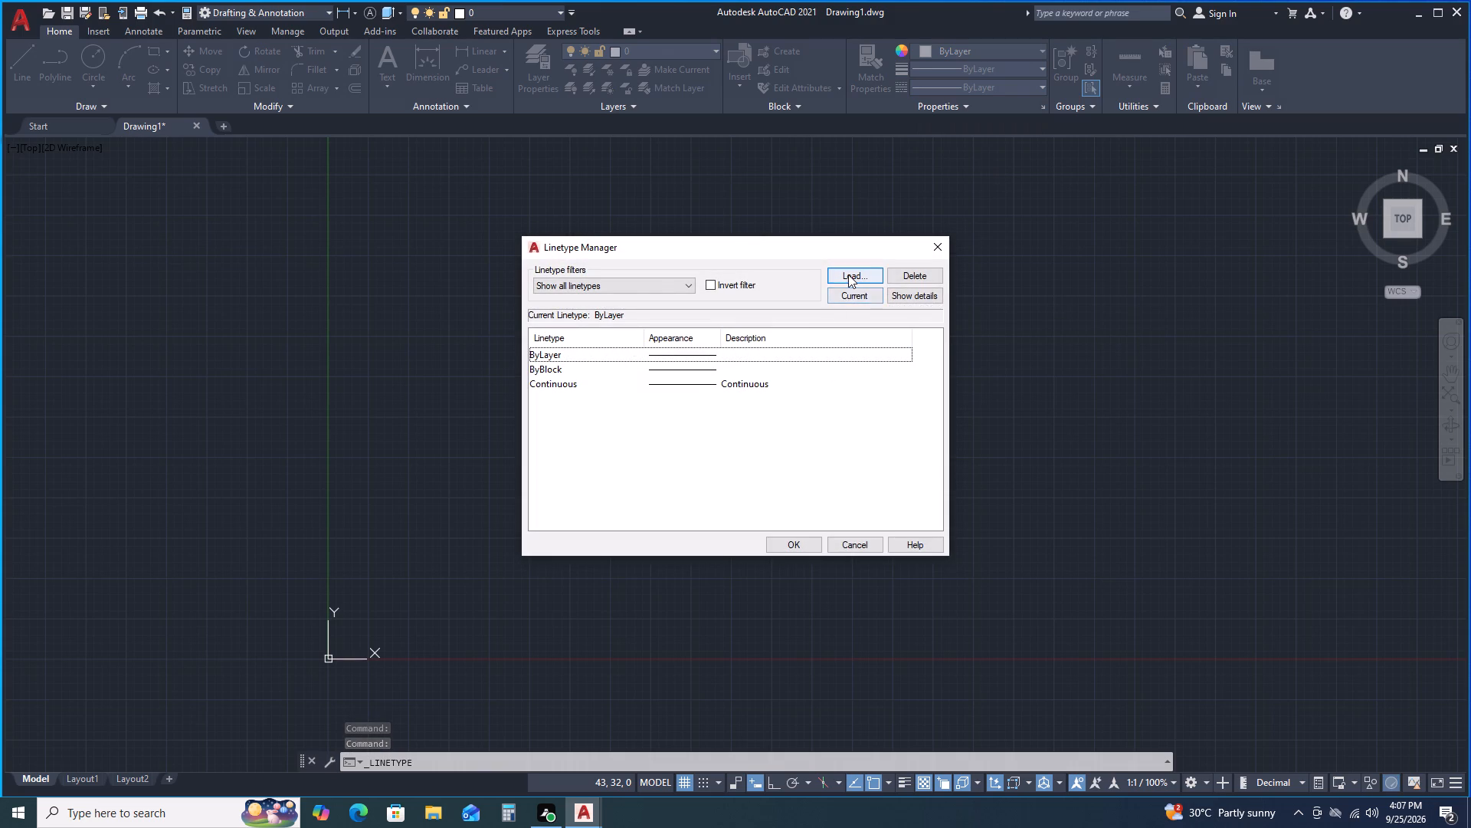
{"action": "left_click", "coordinate": [848, 274]}
{"action": "scroll", "coordinate": [756, 399], "scroll_direction": "down", "scroll_amount": 2}
{"action": "scroll", "coordinate": [757, 414], "scroll_direction": "up", "scroll_amount": 1}
{"action": "scroll", "coordinate": [777, 389], "scroll_direction": "down", "scroll_amount": 1}
{"action": "scroll", "coordinate": [777, 389], "scroll_direction": "up", "scroll_amount": 1}
{"action": "scroll", "coordinate": [777, 389], "scroll_direction": "down", "scroll_amount": 4}
{"action": "scroll", "coordinate": [778, 387], "scroll_direction": "up", "scroll_amount": 1}
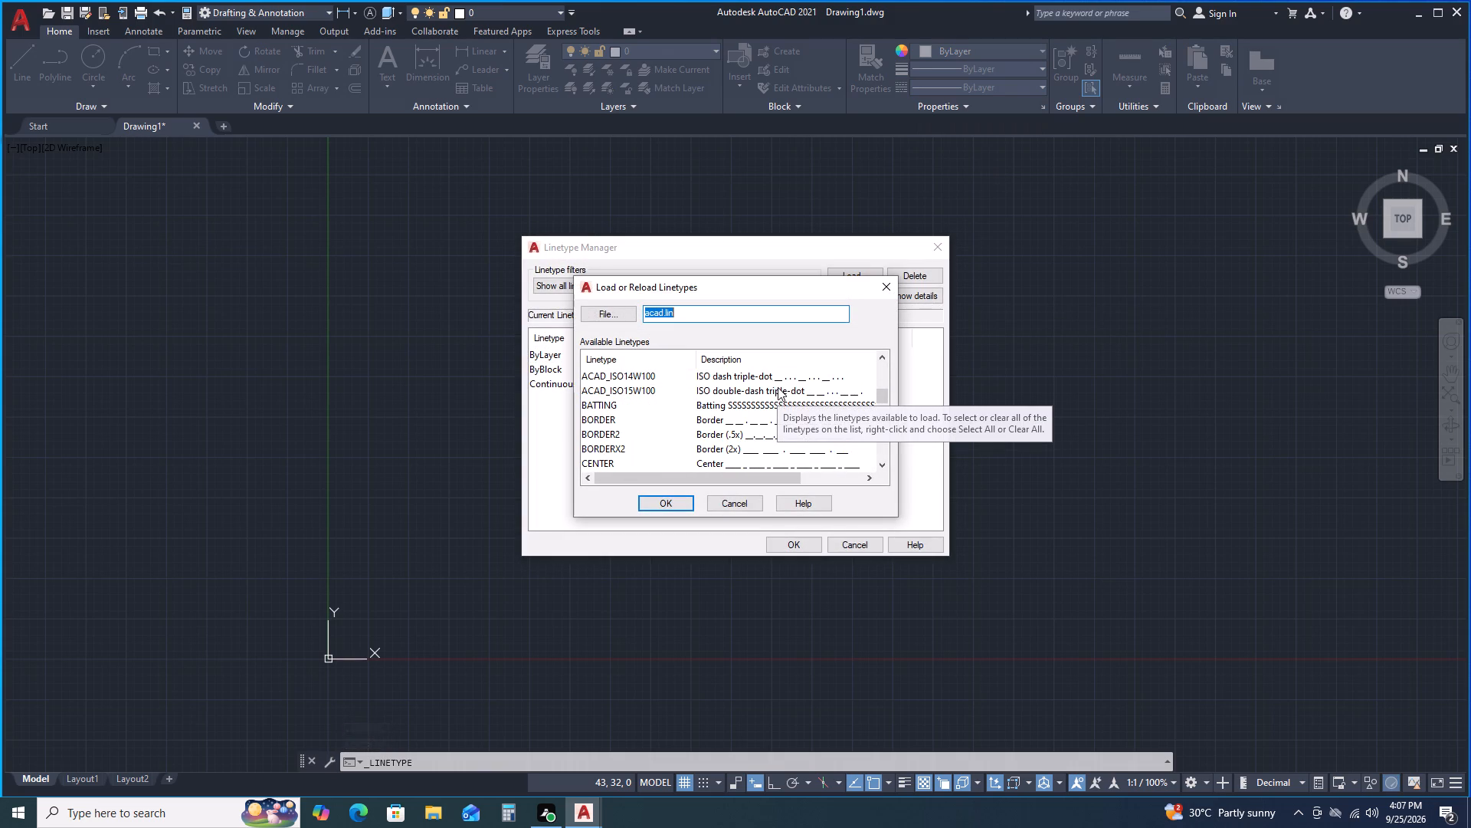
{"action": "left_click", "coordinate": [729, 466]}
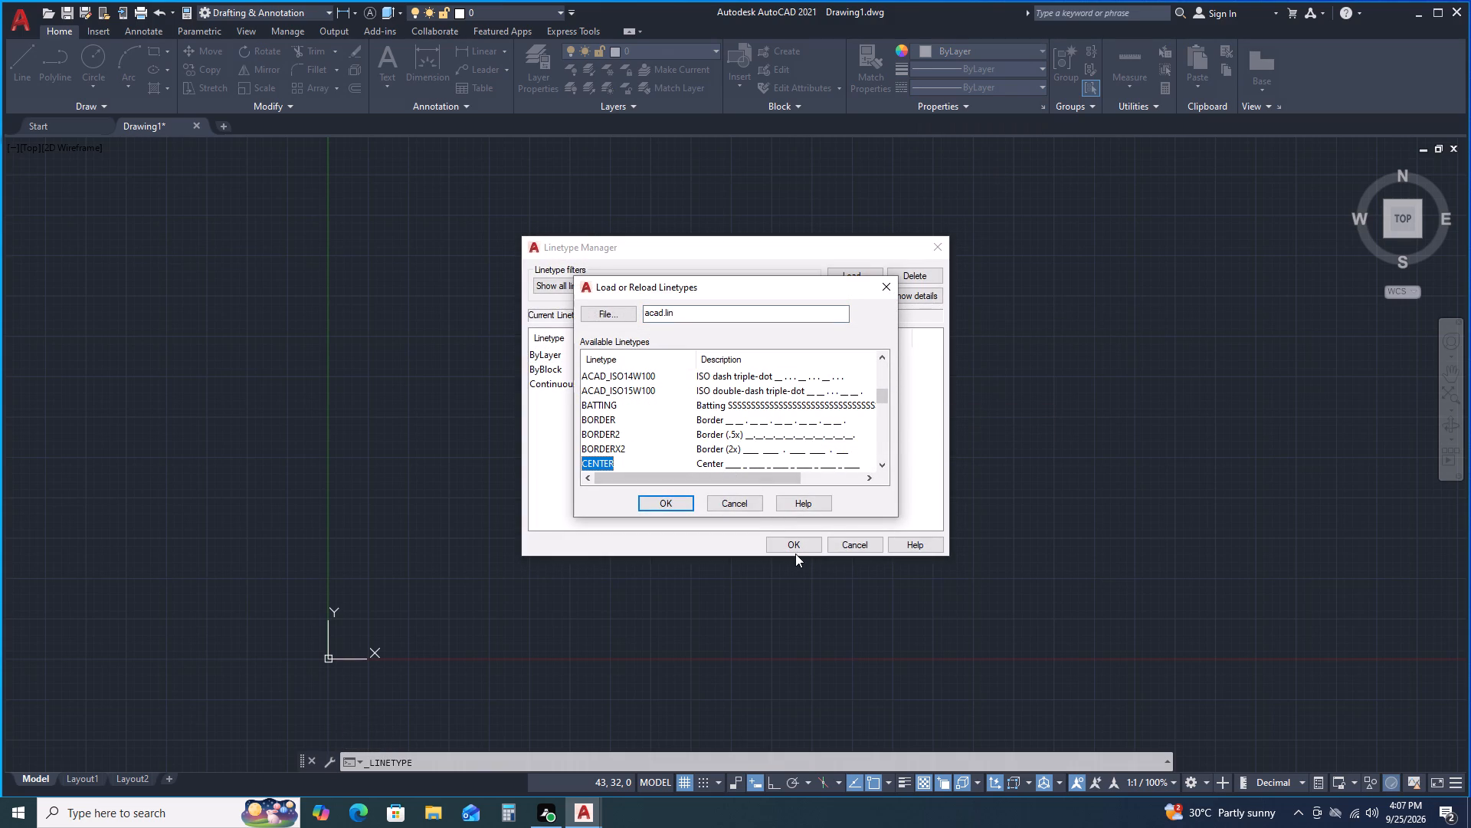
{"action": "left_click", "coordinate": [788, 546]}
{"action": "left_click", "coordinate": [673, 498]}
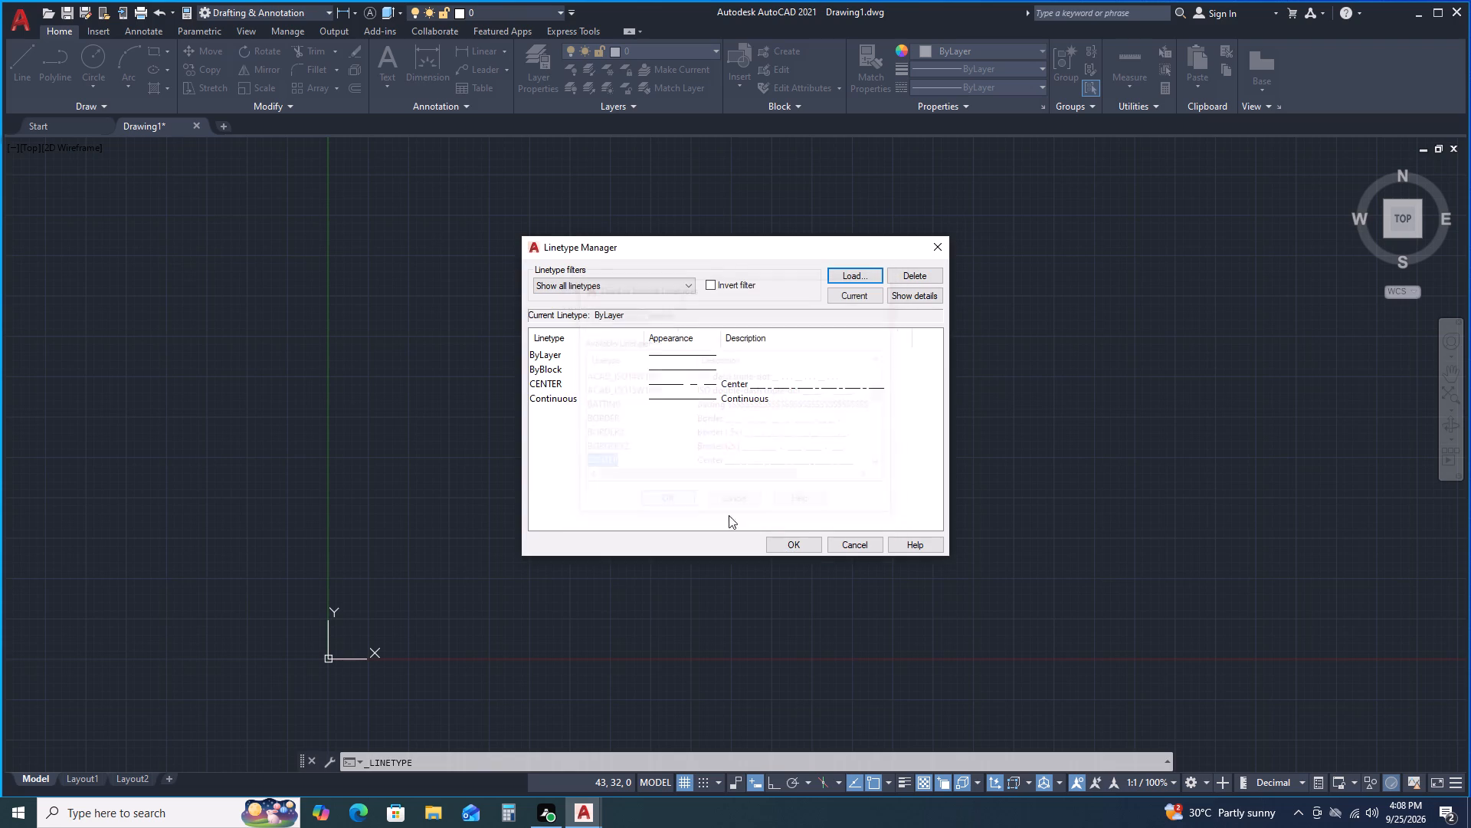
{"action": "left_click", "coordinate": [799, 543]}
Draw one long horizontal centre line in the CENTER linetype with Ortho on, above the X axis.
{"action": "scroll", "coordinate": [789, 510], "scroll_direction": "up", "scroll_amount": 1}
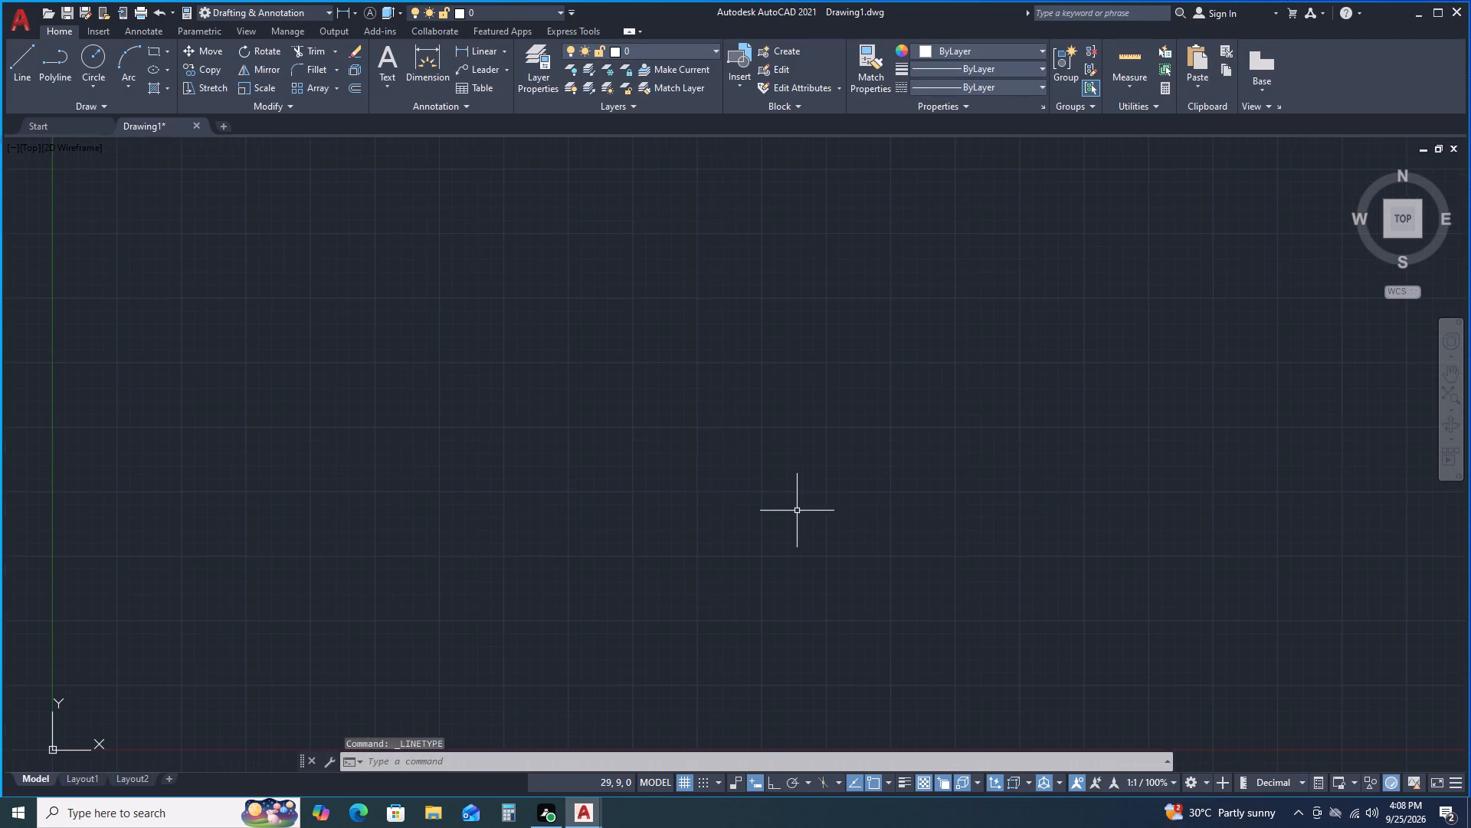
{"action": "scroll", "coordinate": [935, 202], "scroll_direction": "up", "scroll_amount": 1}
{"action": "scroll", "coordinate": [935, 202], "scroll_direction": "down", "scroll_amount": 1}
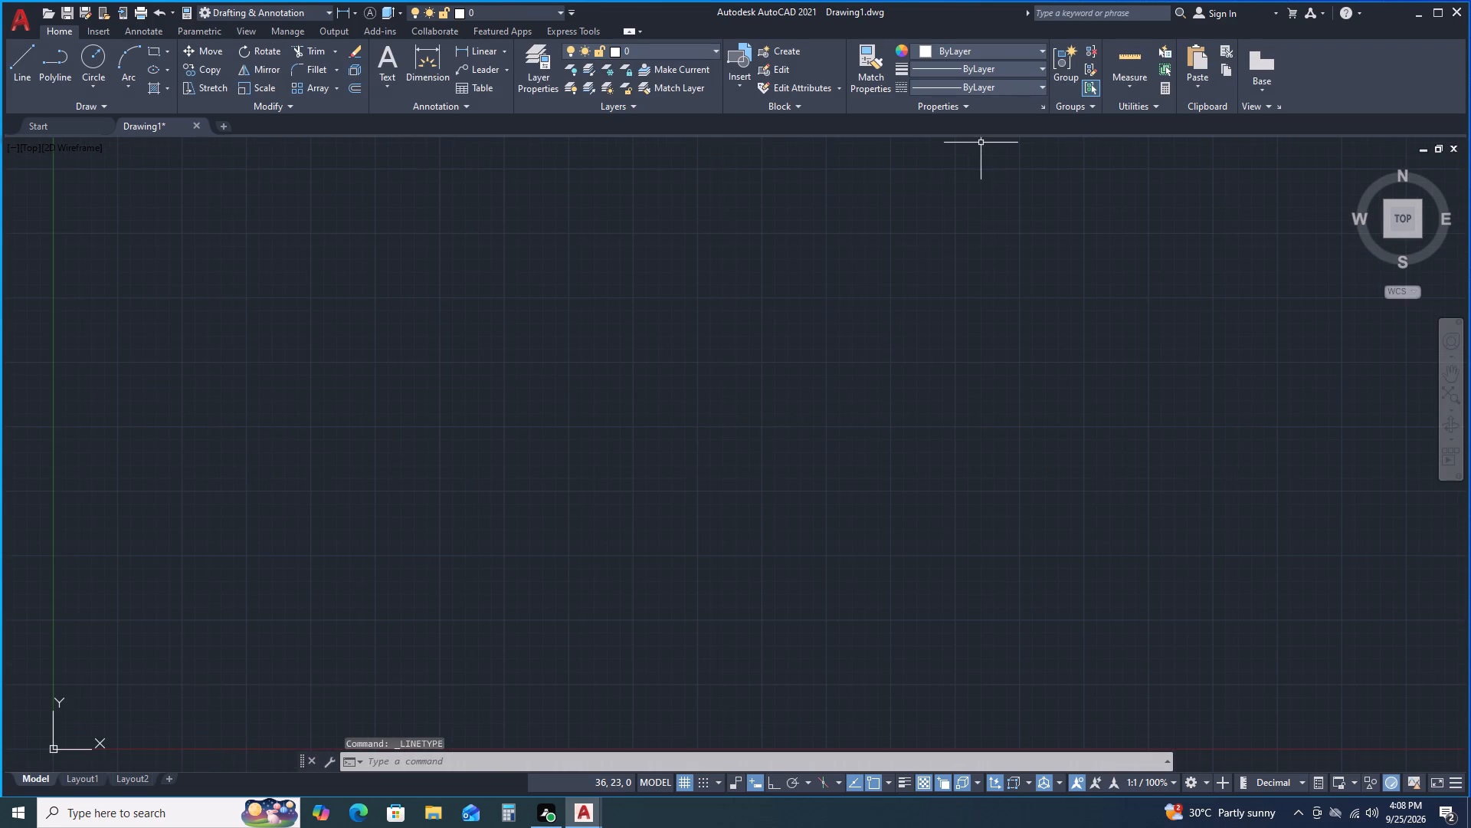
{"action": "left_click", "coordinate": [1032, 87]}
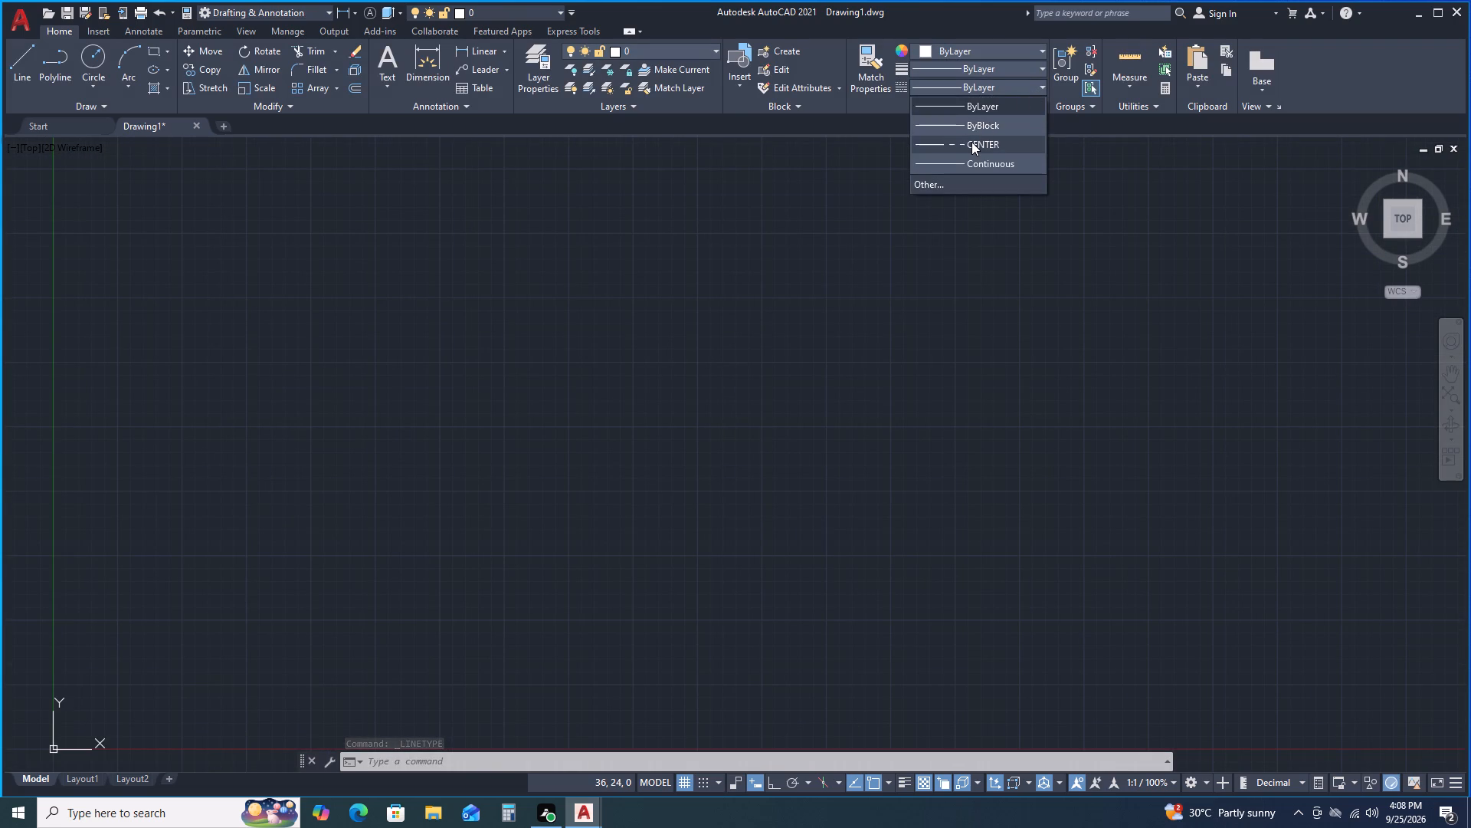
{"action": "left_click", "coordinate": [971, 142]}
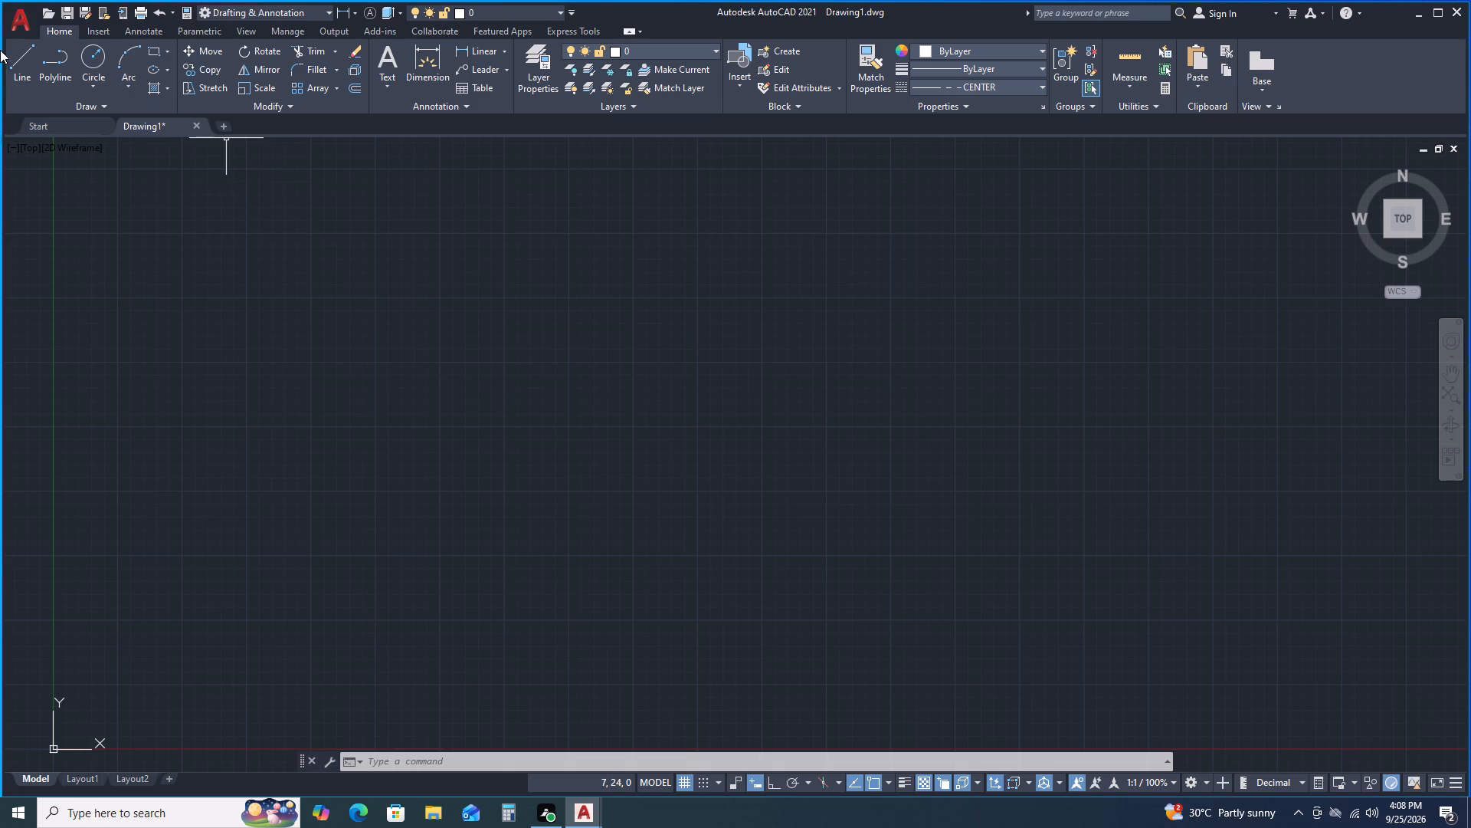
{"action": "left_click", "coordinate": [24, 55]}
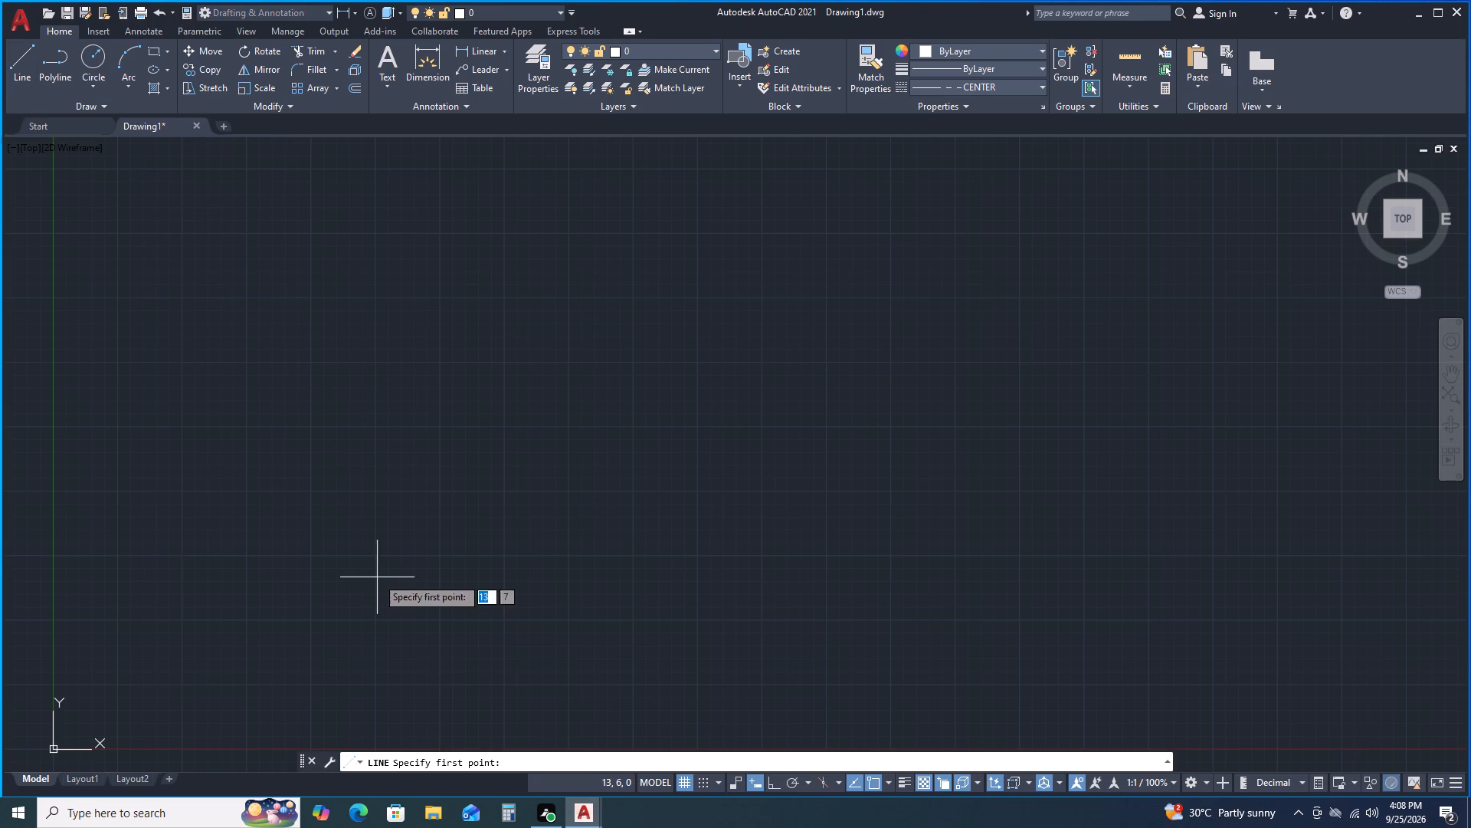
{"action": "left_click", "coordinate": [358, 563]}
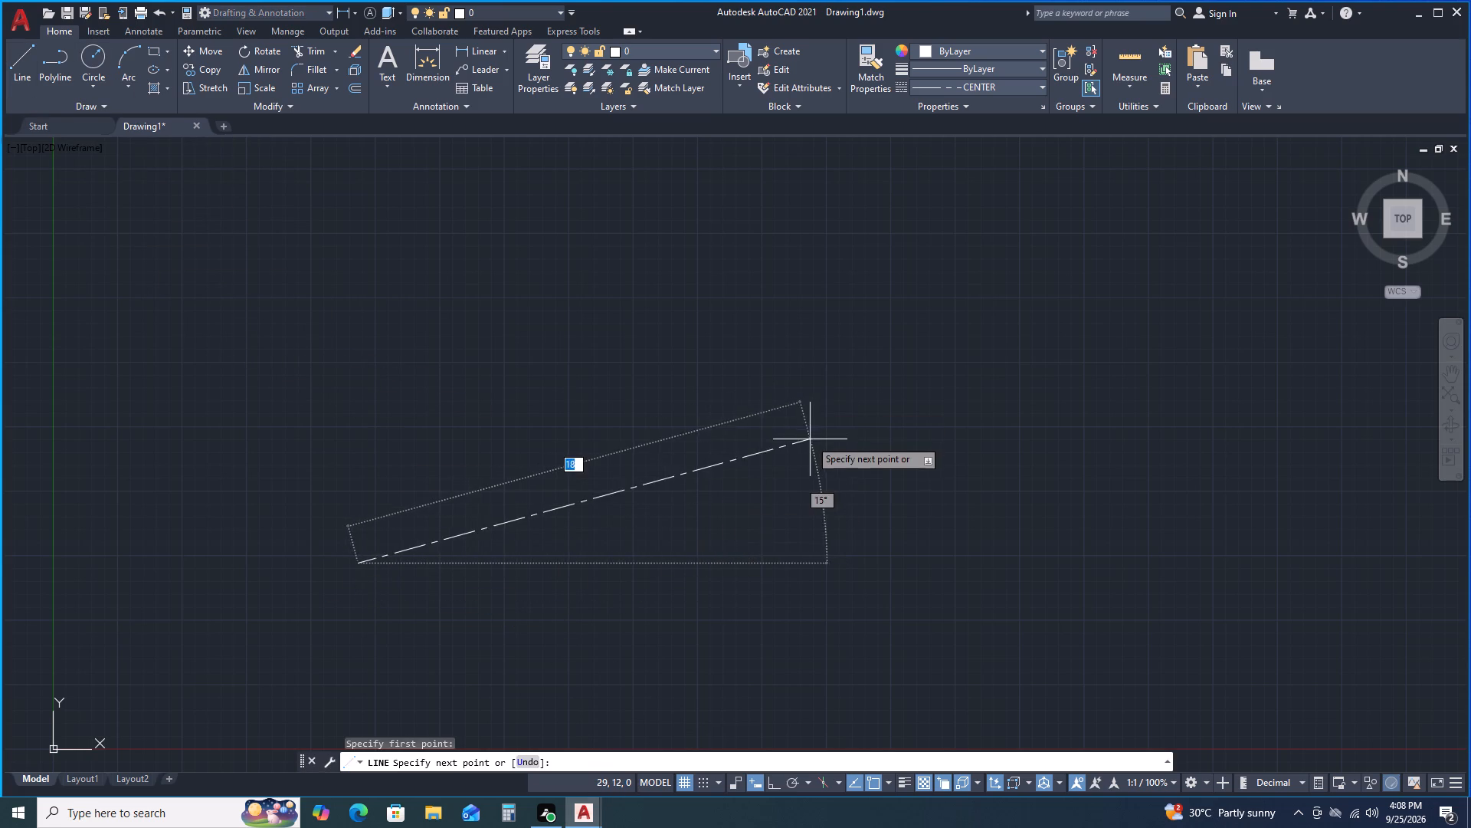
{"action": "key", "text": "F8"}
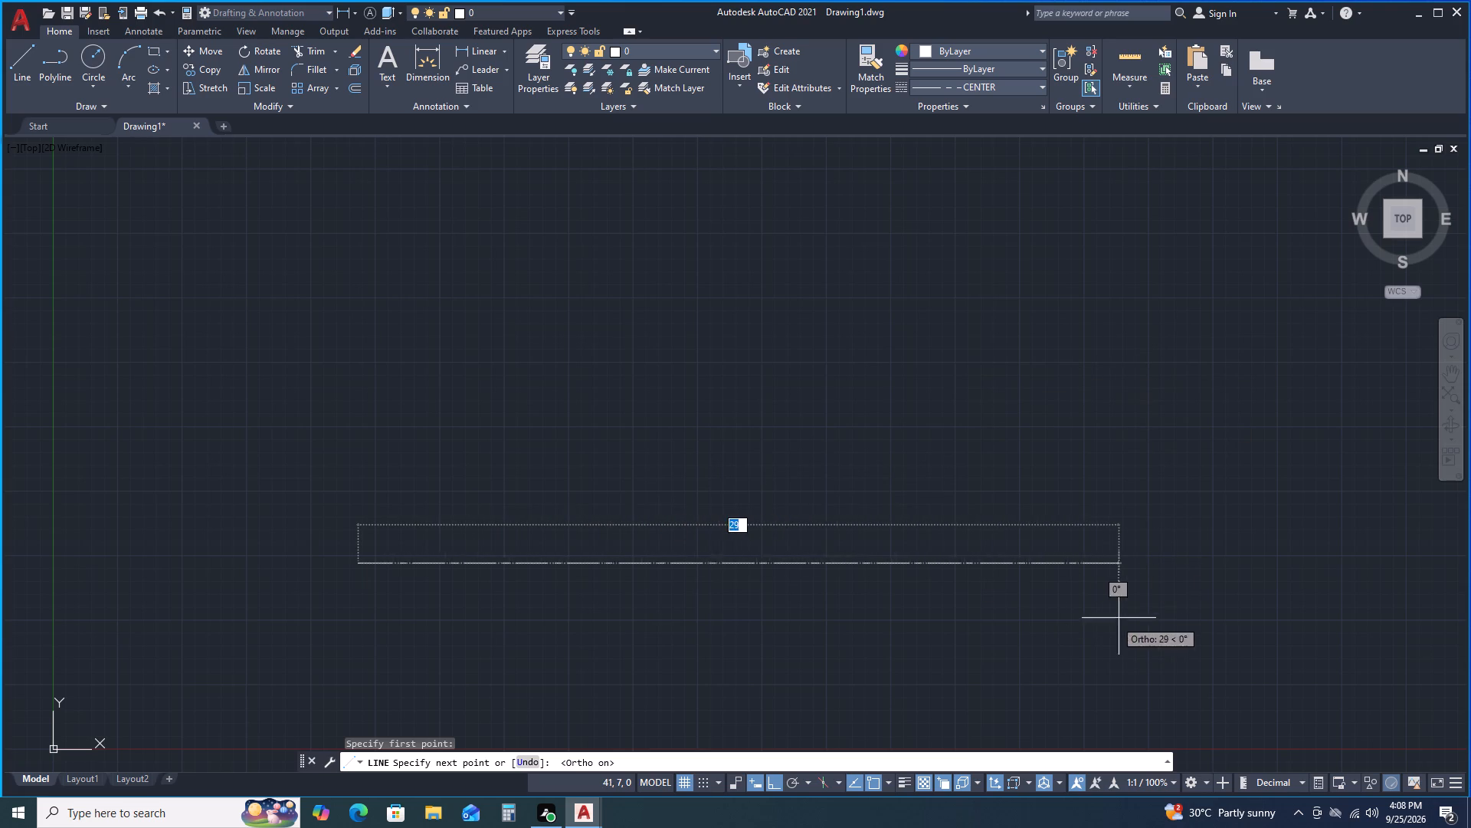
{"action": "left_click", "coordinate": [1211, 536]}
{"action": "key", "text": "space"}
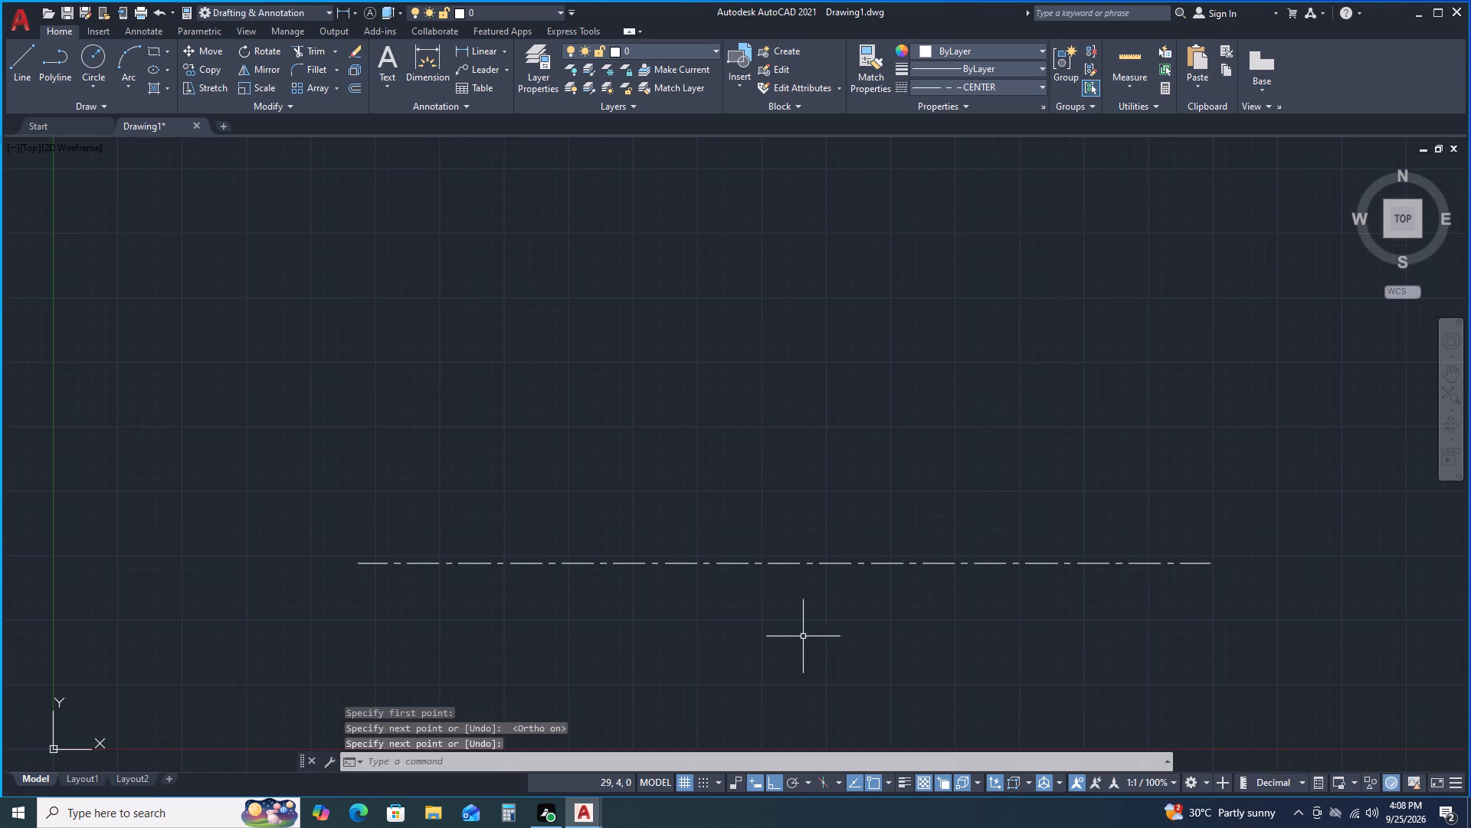
Reset the current linetype to ByLayer.
{"action": "left_click", "coordinate": [1020, 85]}
{"action": "left_click", "coordinate": [1003, 103]}
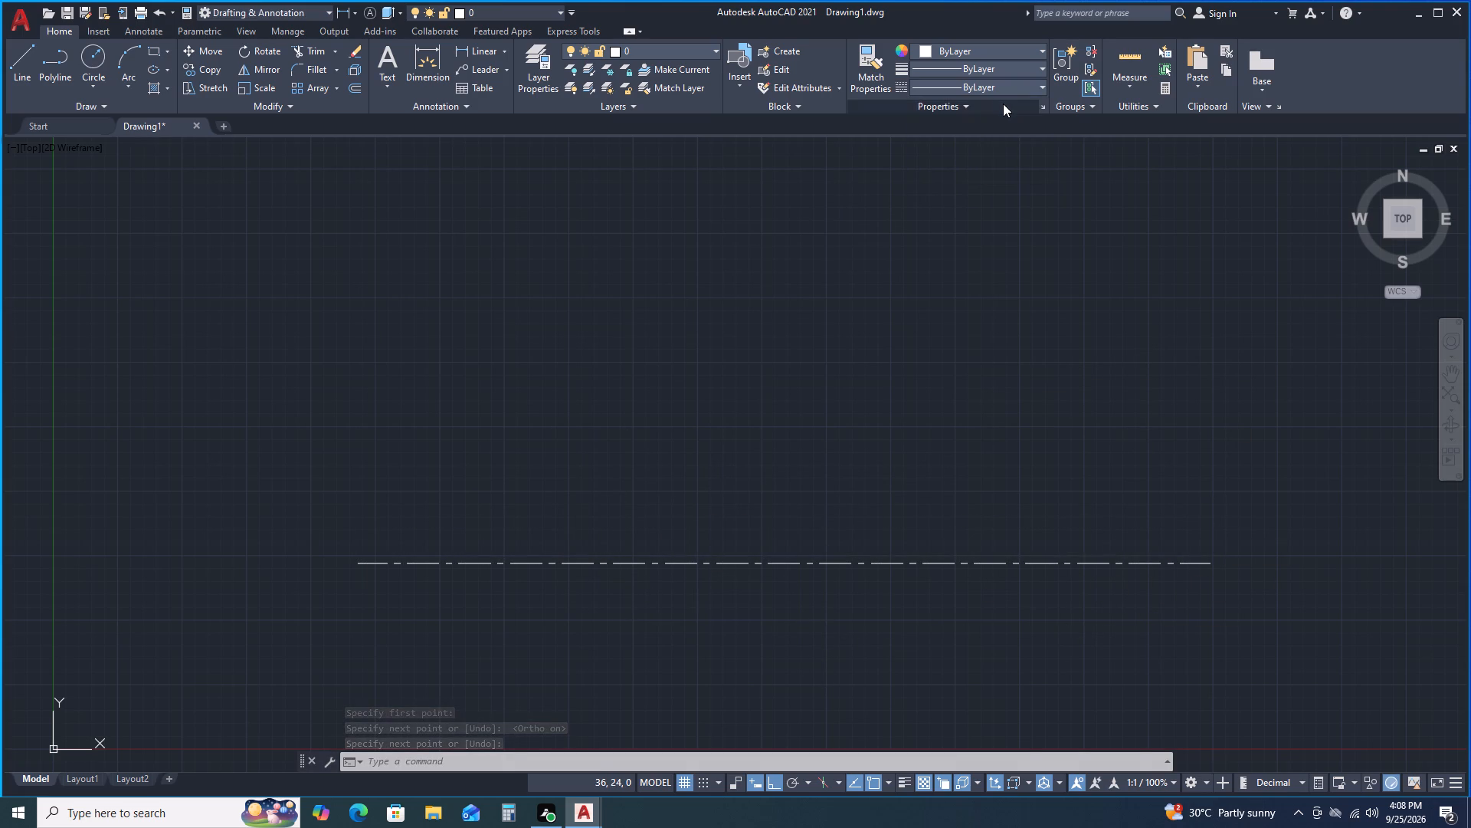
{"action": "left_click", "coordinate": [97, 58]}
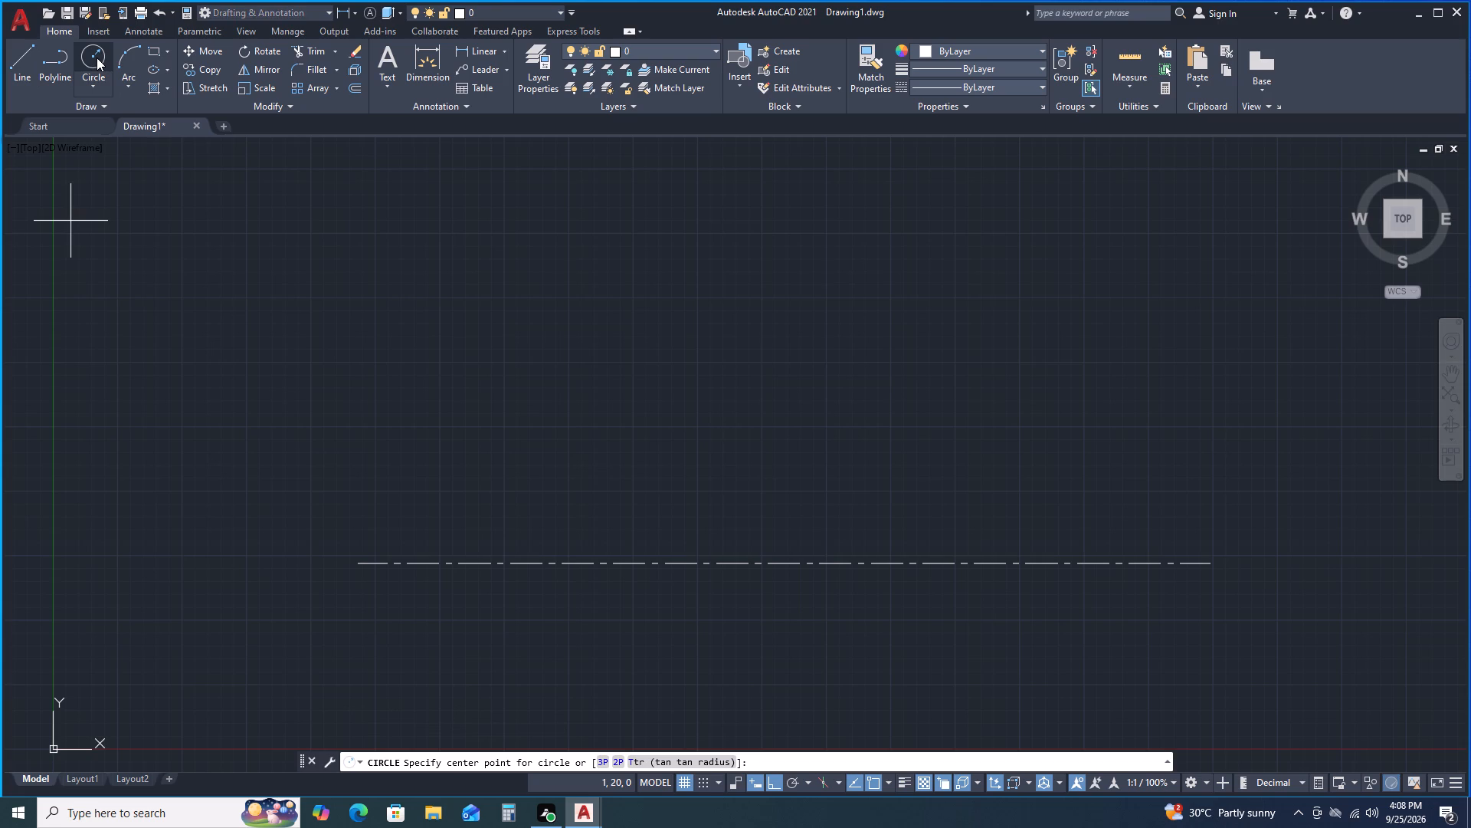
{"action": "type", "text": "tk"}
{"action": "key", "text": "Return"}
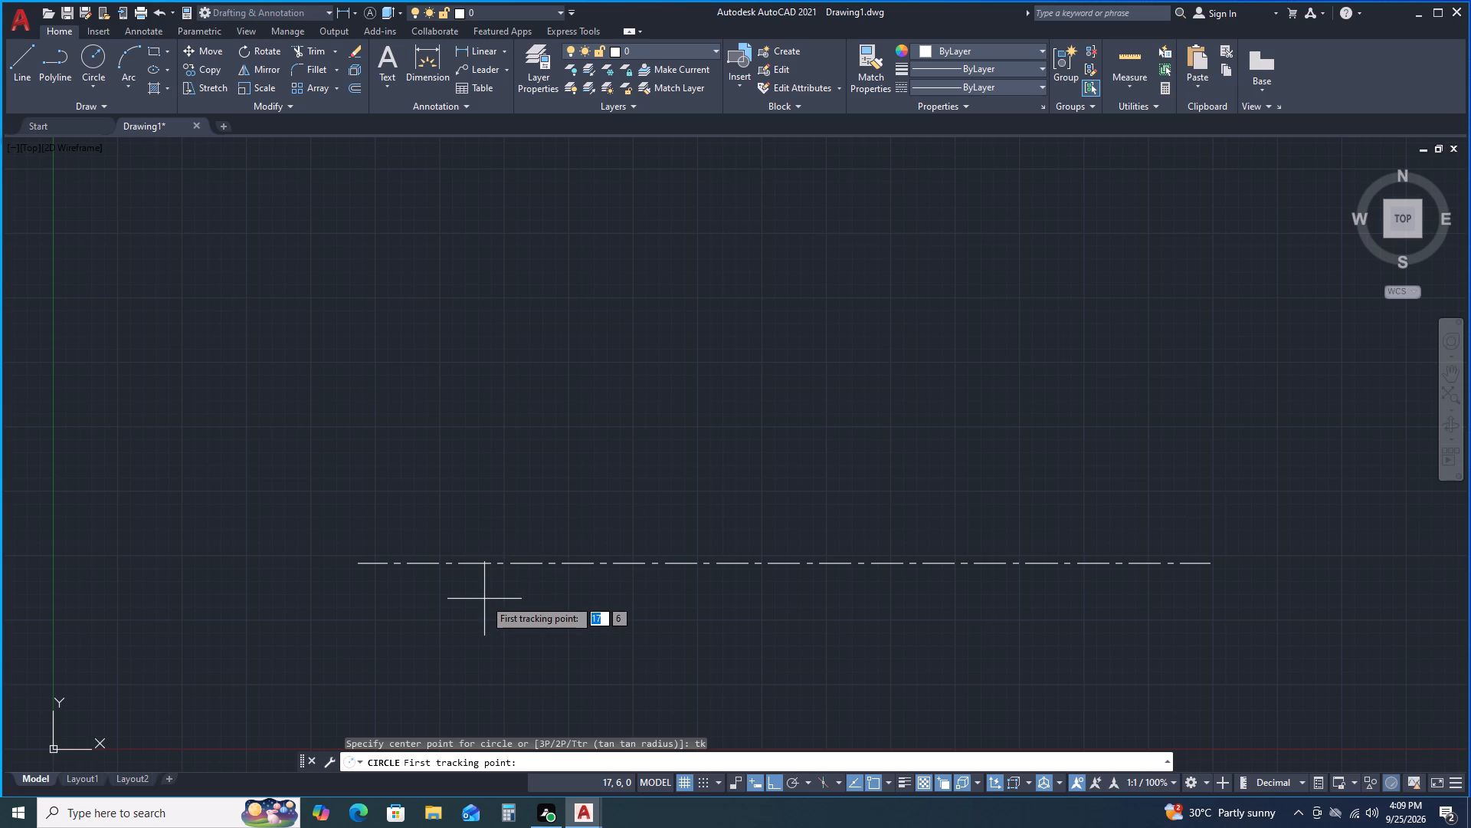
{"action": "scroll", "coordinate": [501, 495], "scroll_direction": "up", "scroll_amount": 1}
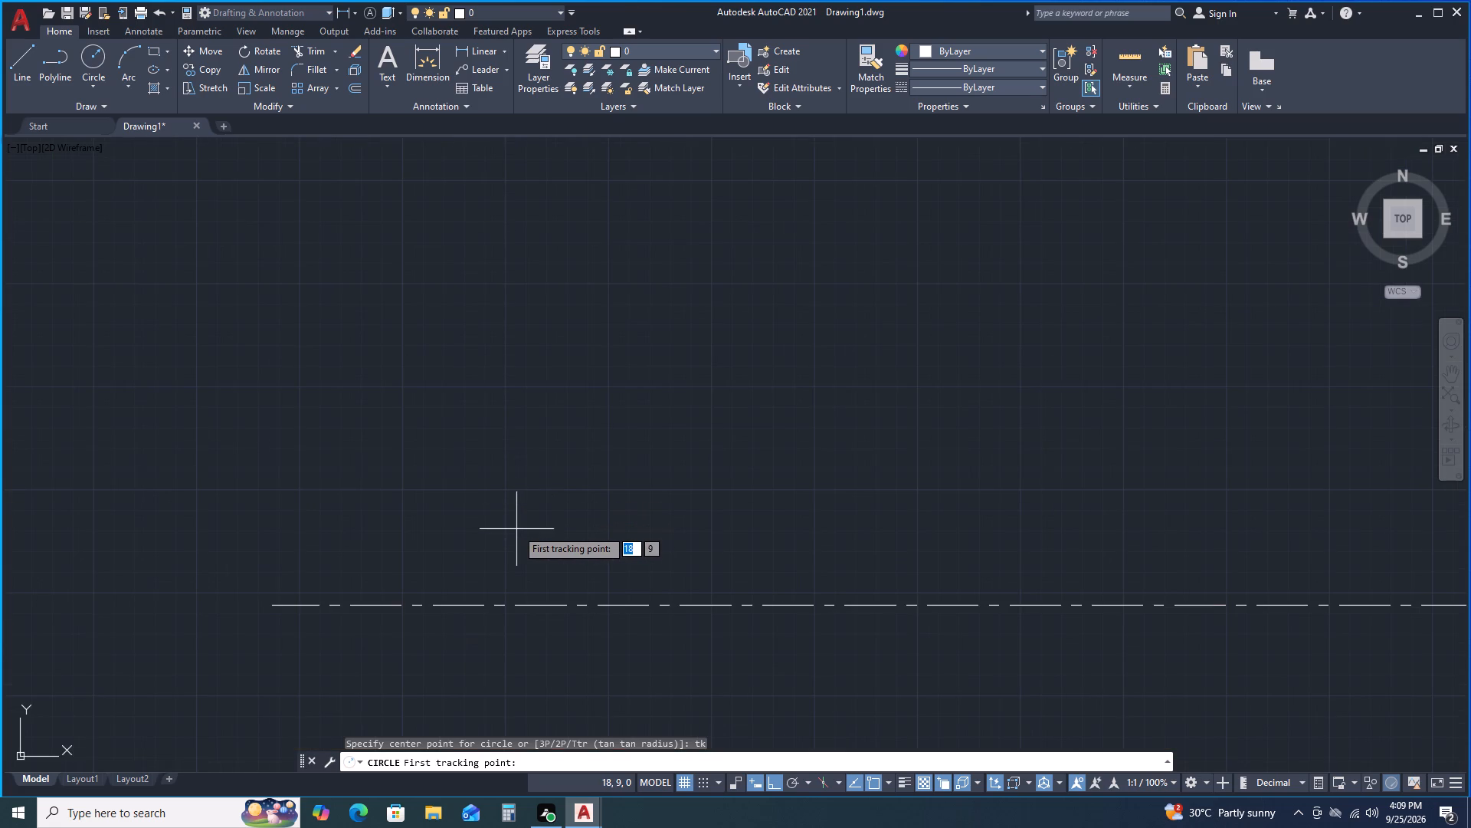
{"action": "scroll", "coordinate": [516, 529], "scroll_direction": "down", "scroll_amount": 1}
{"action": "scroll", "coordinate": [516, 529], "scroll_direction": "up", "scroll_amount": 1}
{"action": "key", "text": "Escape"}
Erase the horizontal CENTER-linetype line from the drawing.
{"action": "scroll", "coordinate": [649, 594], "scroll_direction": "down", "scroll_amount": 2}
{"action": "middle_click_drag", "start_coordinate": [649, 562], "coordinate": [565, 491]}
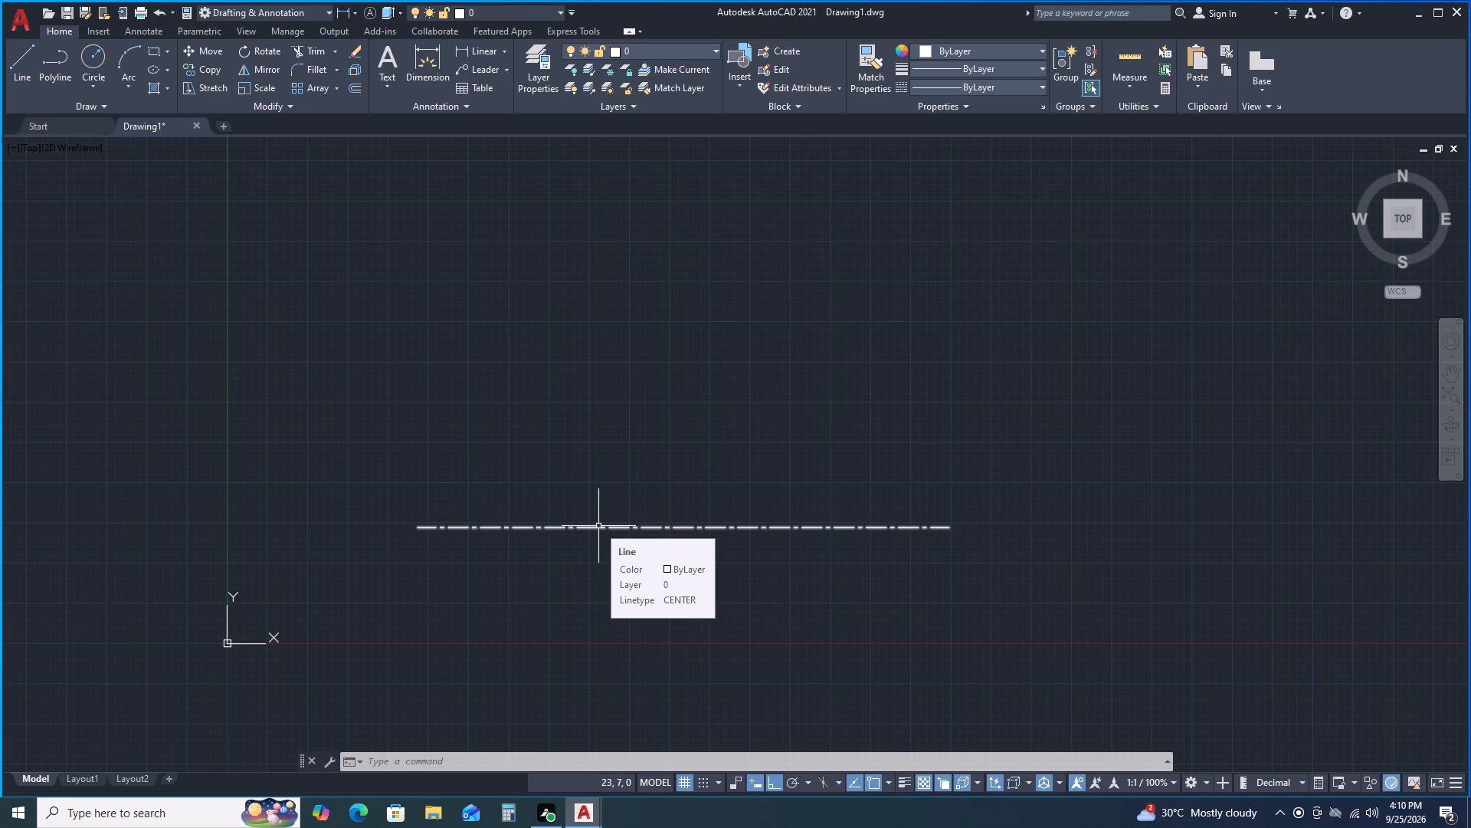
{"action": "left_click", "coordinate": [726, 573]}
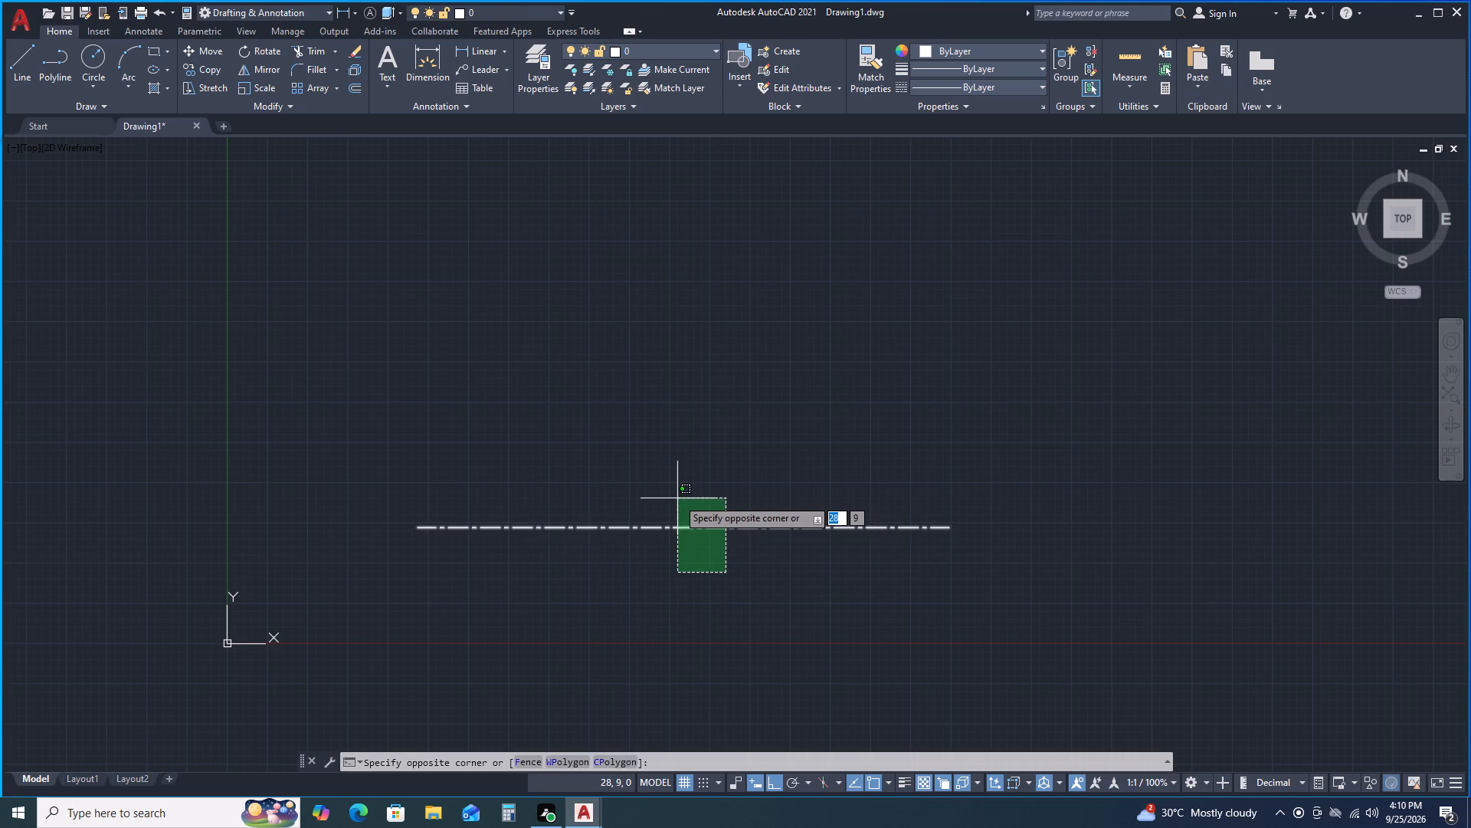
{"action": "left_click", "coordinate": [677, 492]}
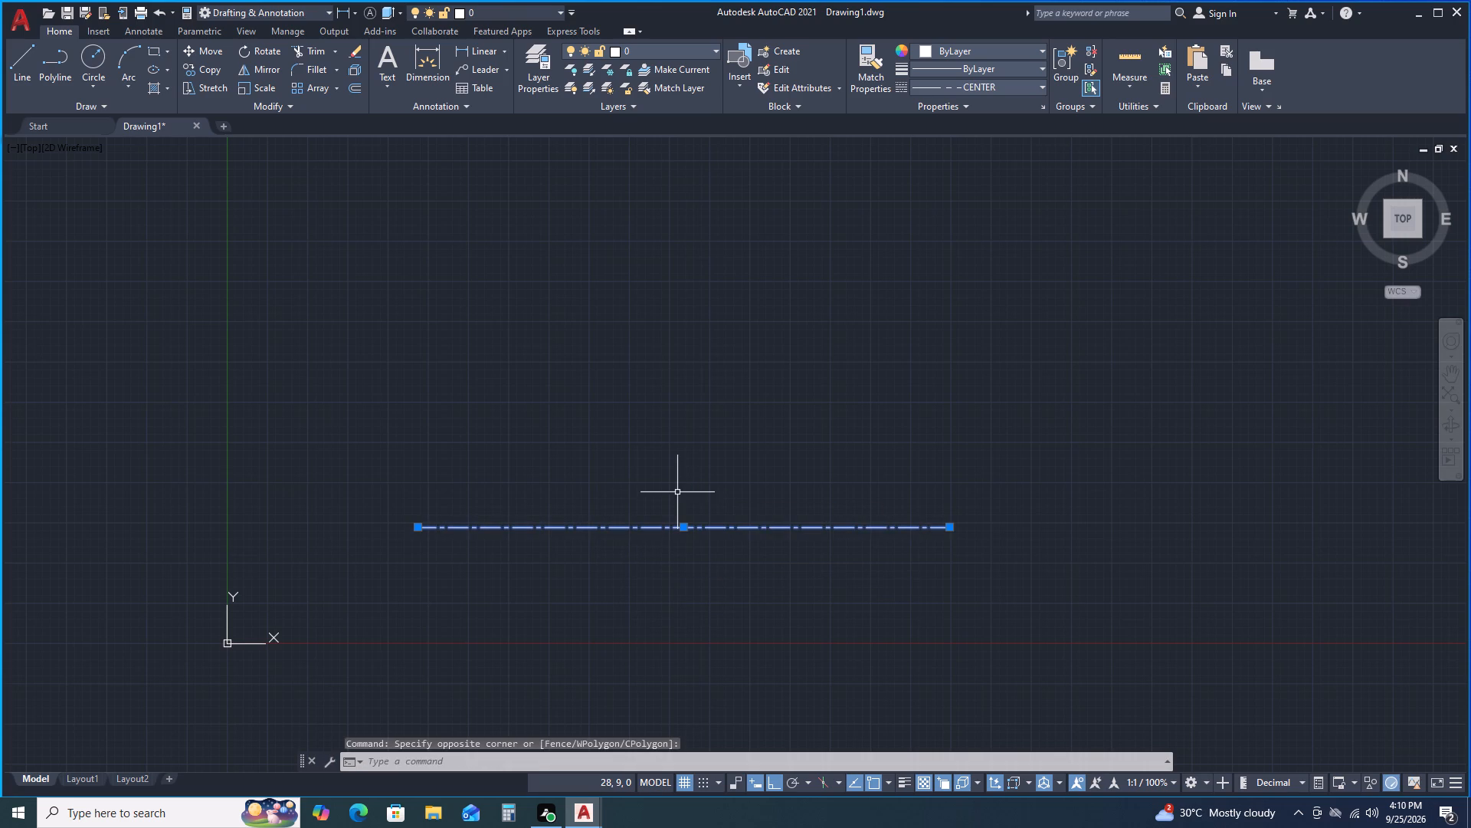
{"action": "key", "text": "Delete"}
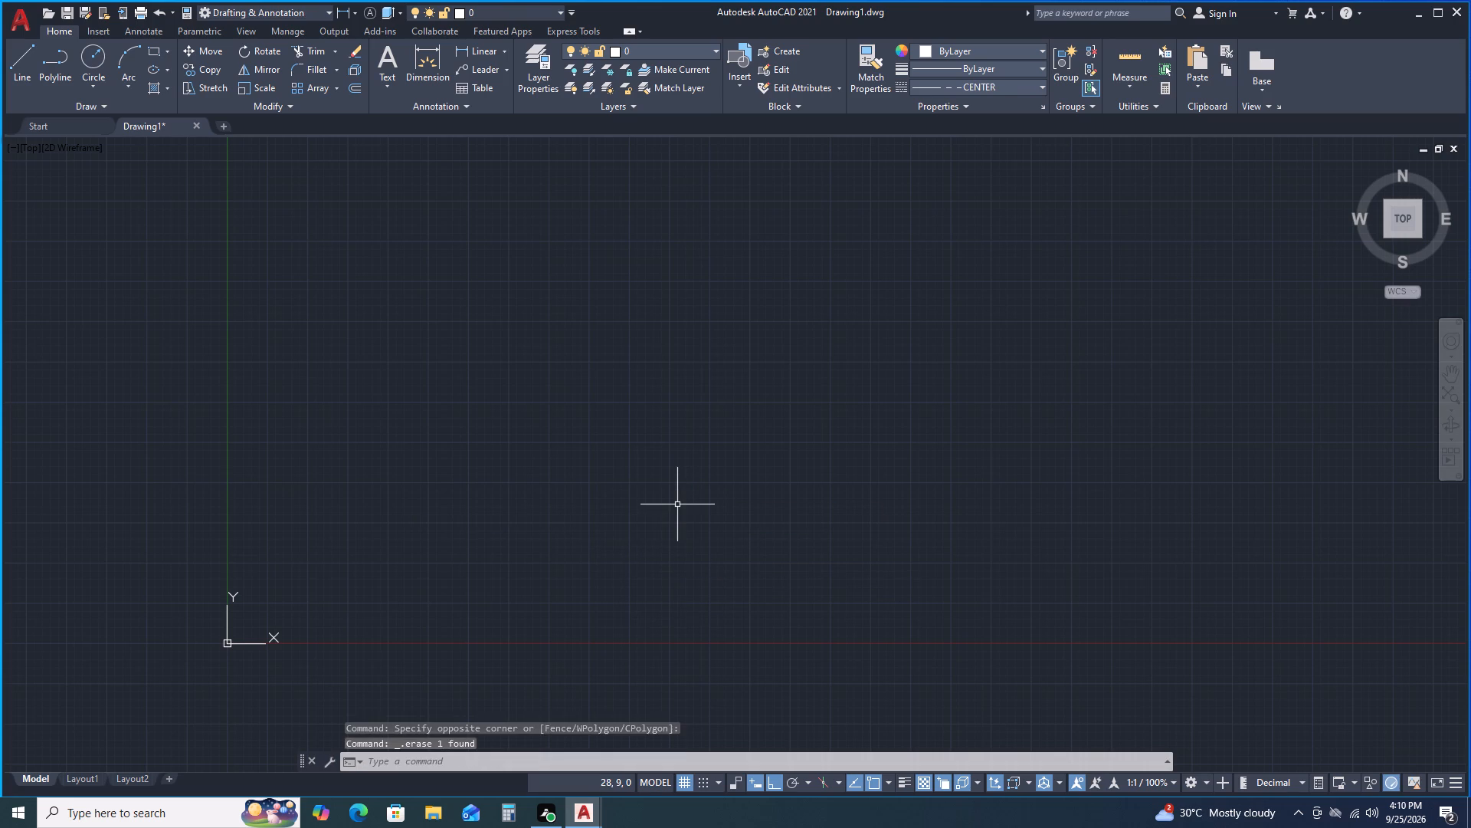
Draw a horizontal line 135 mm long above the X axis in the ByLayer linetype.
{"action": "left_click", "coordinate": [22, 58]}
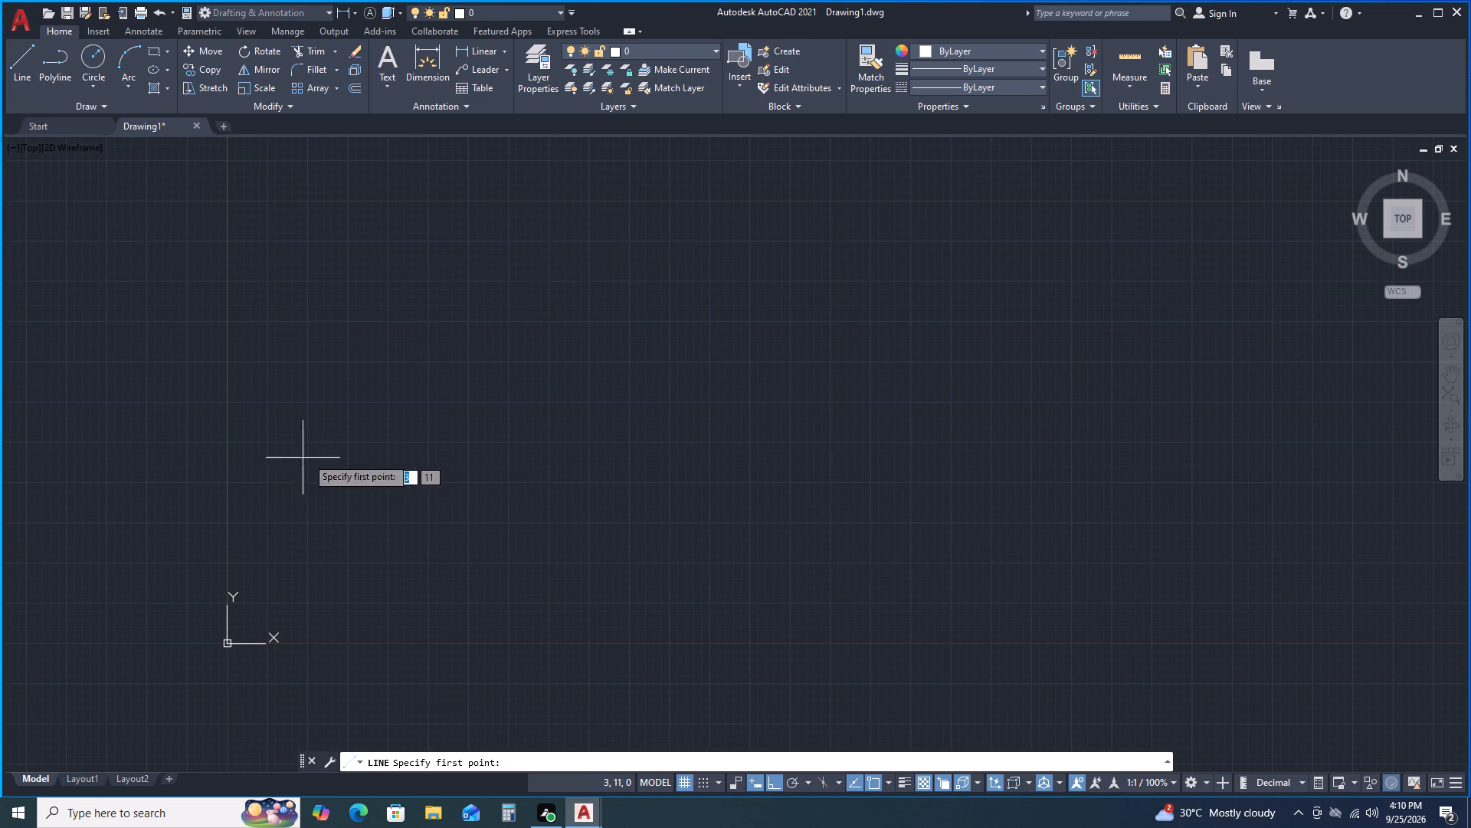
{"action": "left_click", "coordinate": [484, 534]}
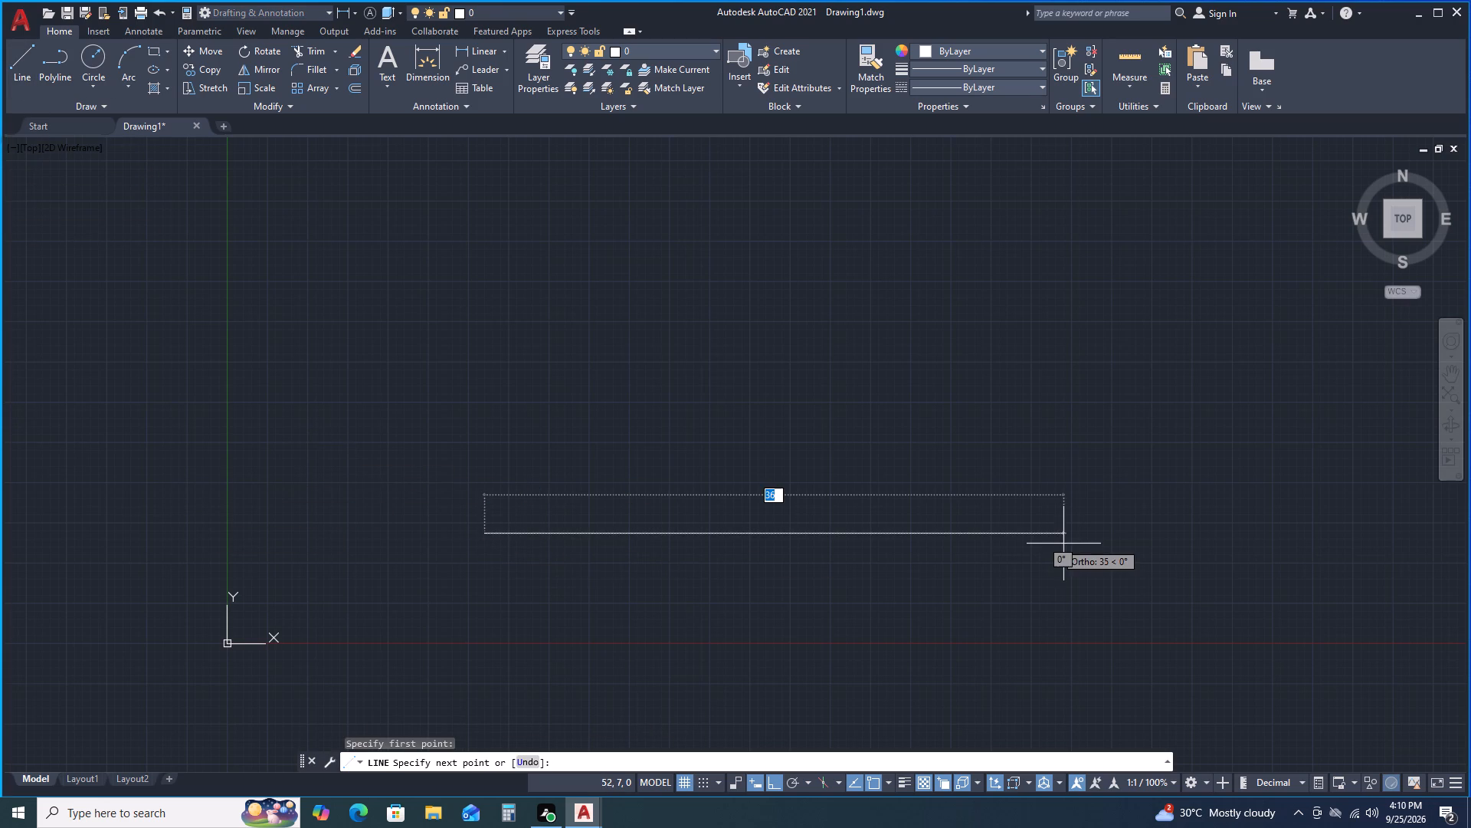
{"action": "type", "text": "135"}
{"action": "key", "text": "Return"}
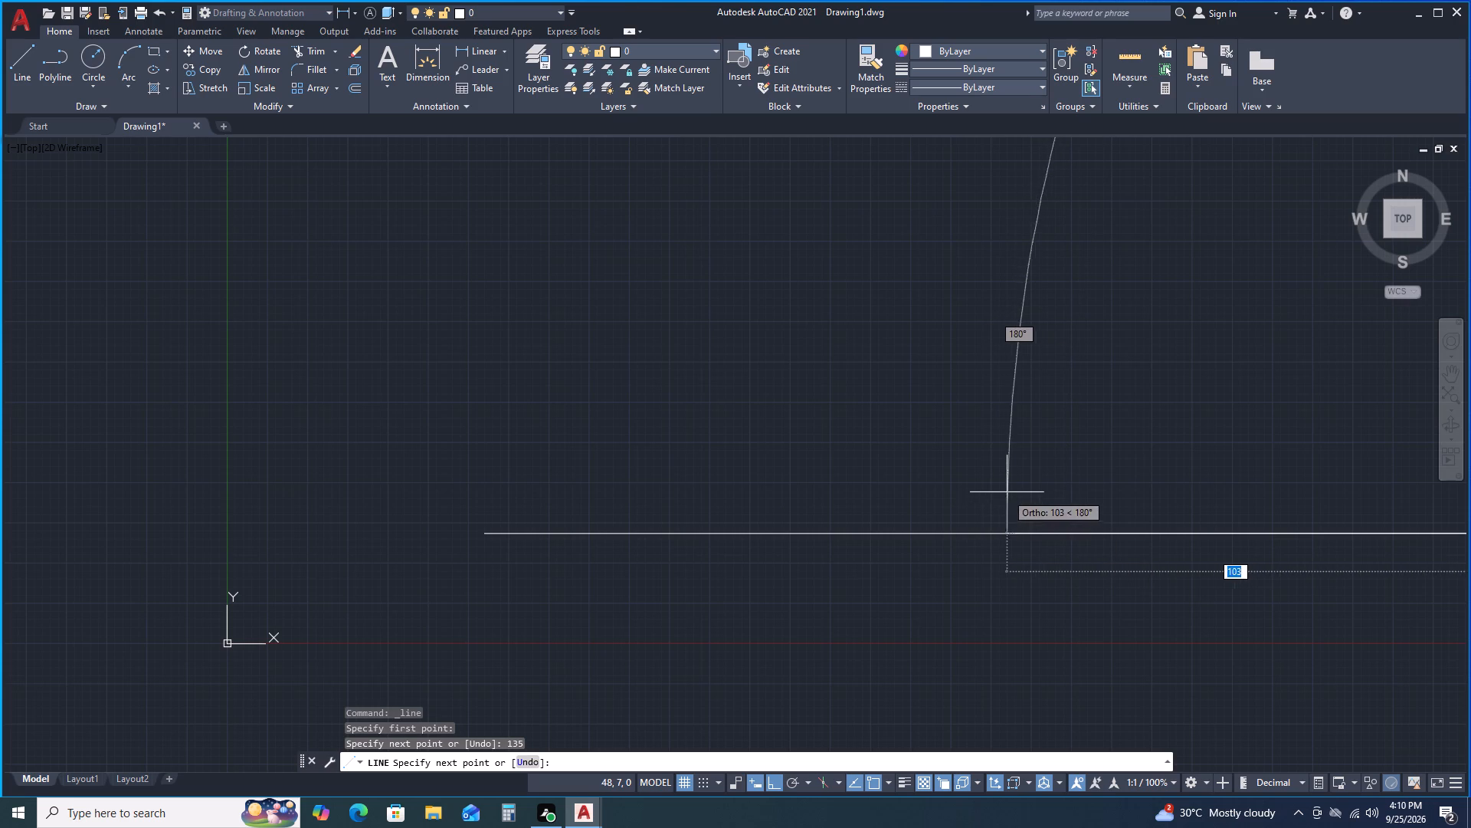
{"action": "key", "text": "space"}
Move the UCS origin with Ortho off to about (-120, -56), below and to the left of the line.
{"action": "scroll", "coordinate": [1004, 485], "scroll_direction": "up", "scroll_amount": 2}
{"action": "scroll", "coordinate": [1017, 493], "scroll_direction": "down", "scroll_amount": 1}
{"action": "scroll", "coordinate": [1082, 529], "scroll_direction": "up", "scroll_amount": 1}
{"action": "scroll", "coordinate": [1082, 530], "scroll_direction": "down", "scroll_amount": 1}
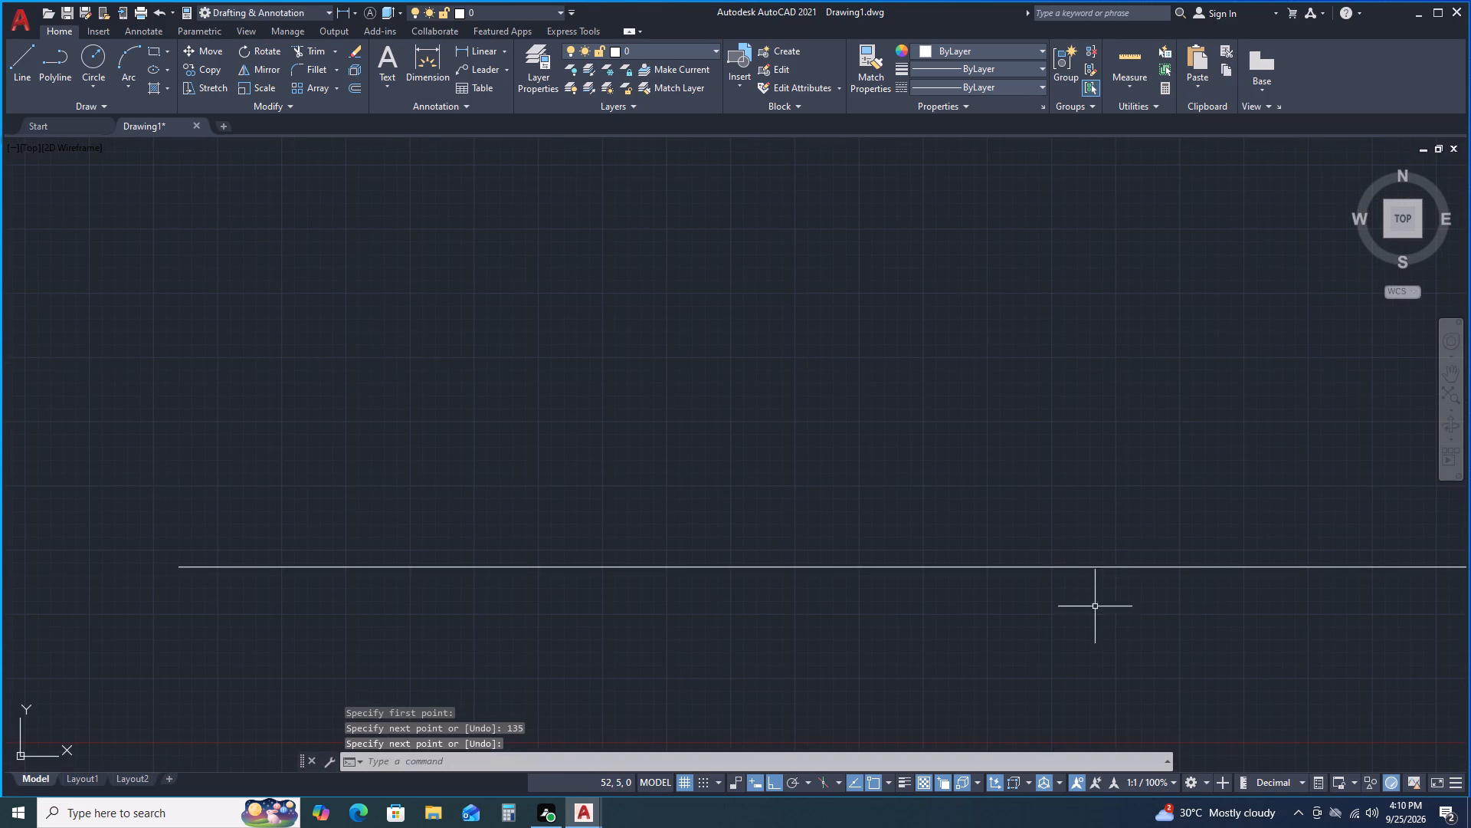
{"action": "scroll", "coordinate": [1096, 616], "scroll_direction": "down", "scroll_amount": 2}
{"action": "middle_click_drag", "start_coordinate": [876, 455], "coordinate": [573, 426]}
{"action": "scroll", "coordinate": [564, 412], "scroll_direction": "down", "scroll_amount": 1}
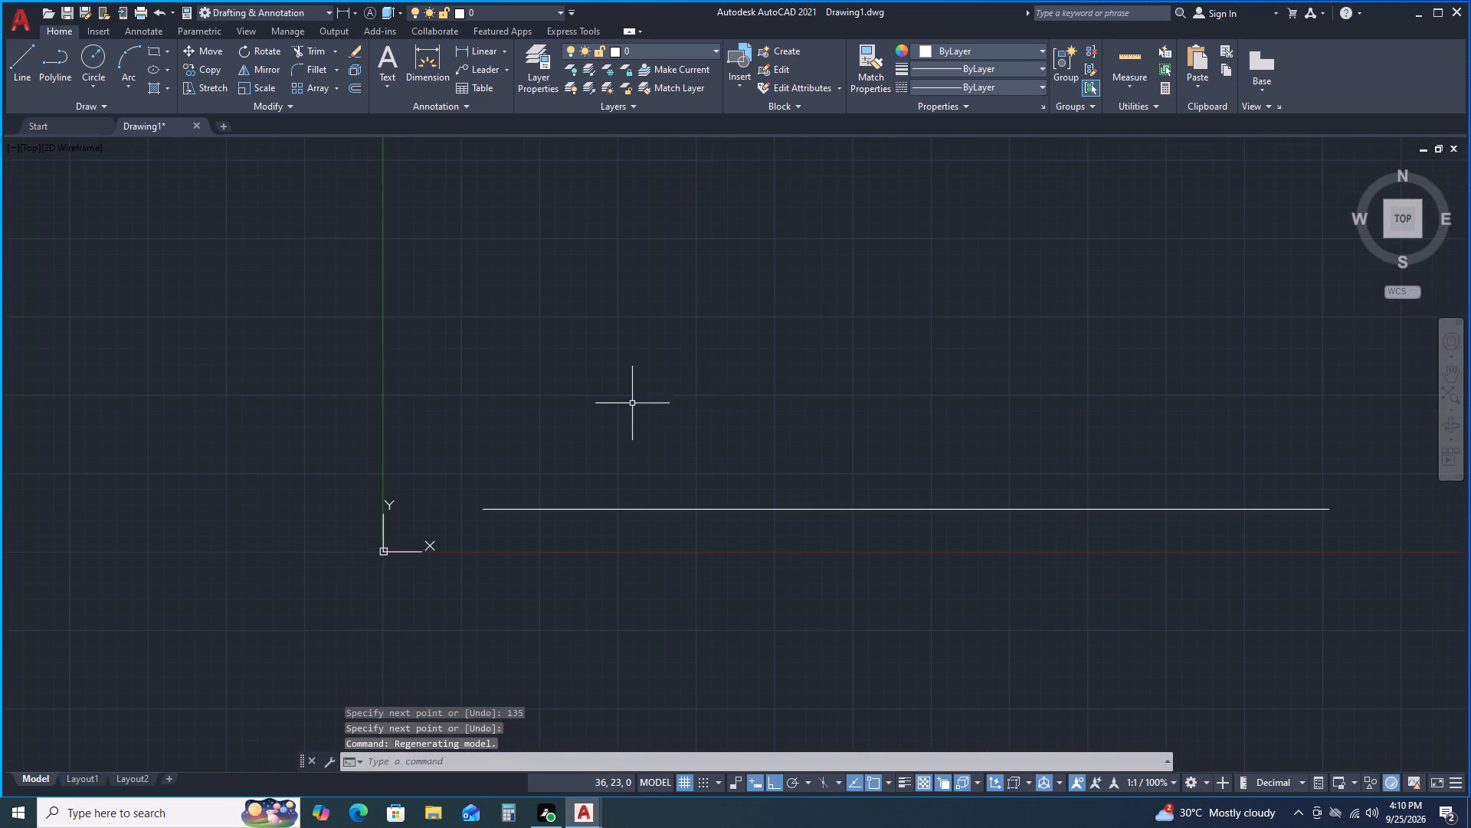
{"action": "scroll", "coordinate": [727, 386], "scroll_direction": "down", "scroll_amount": 1}
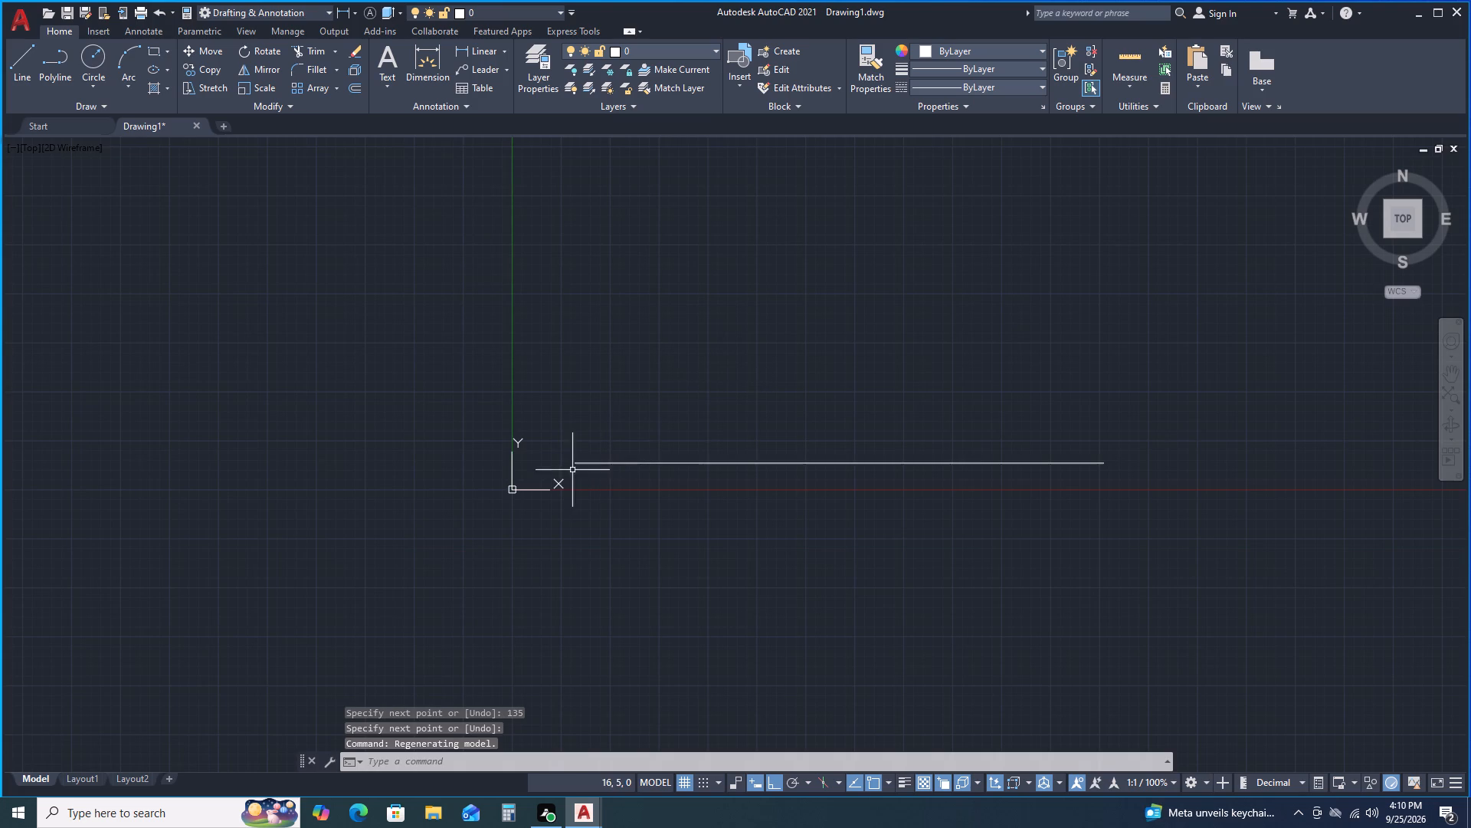
{"action": "left_click", "coordinate": [513, 478]}
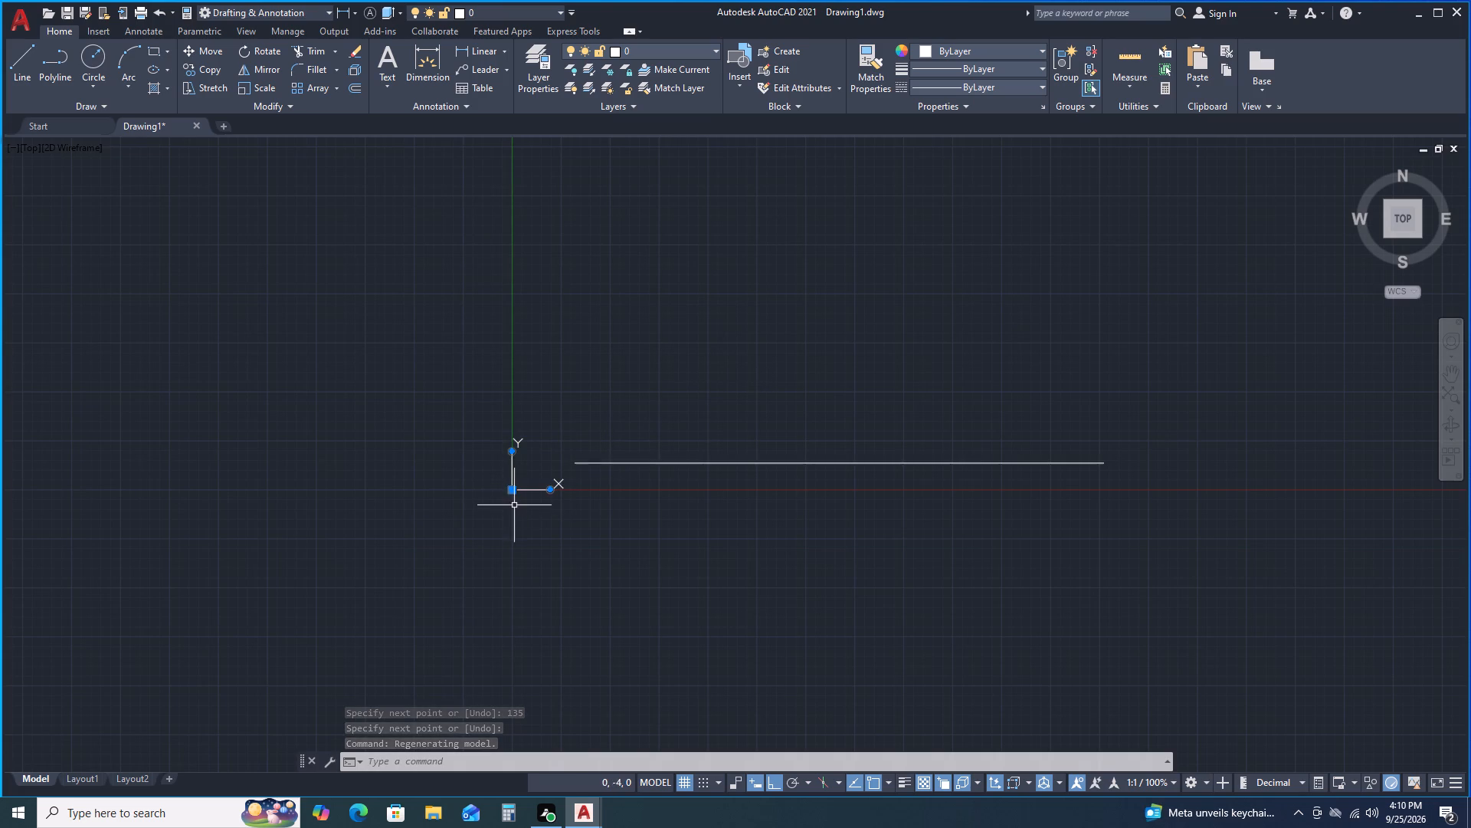
{"action": "left_click", "coordinate": [512, 490]}
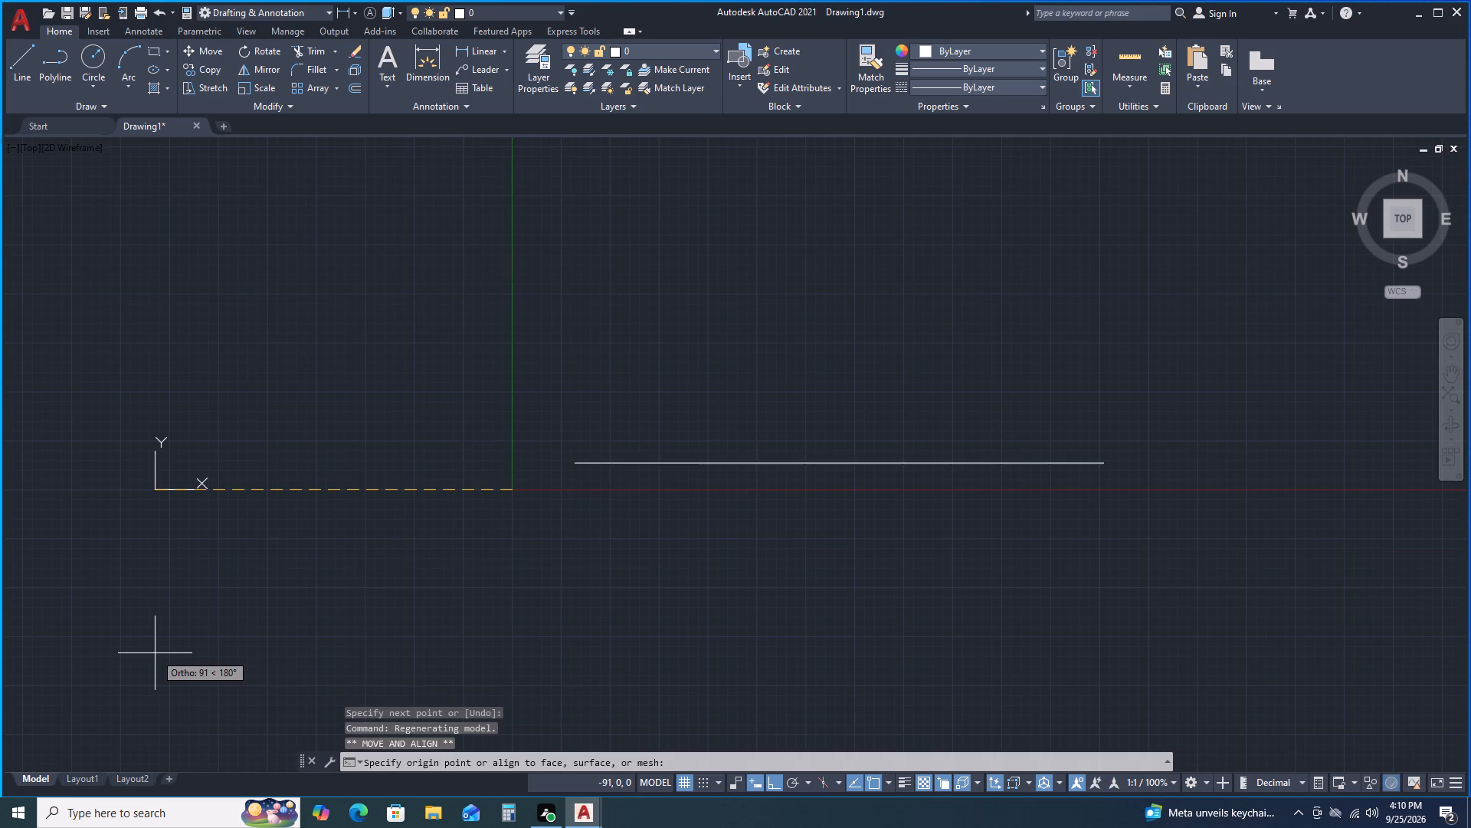
{"action": "key", "text": "F8"}
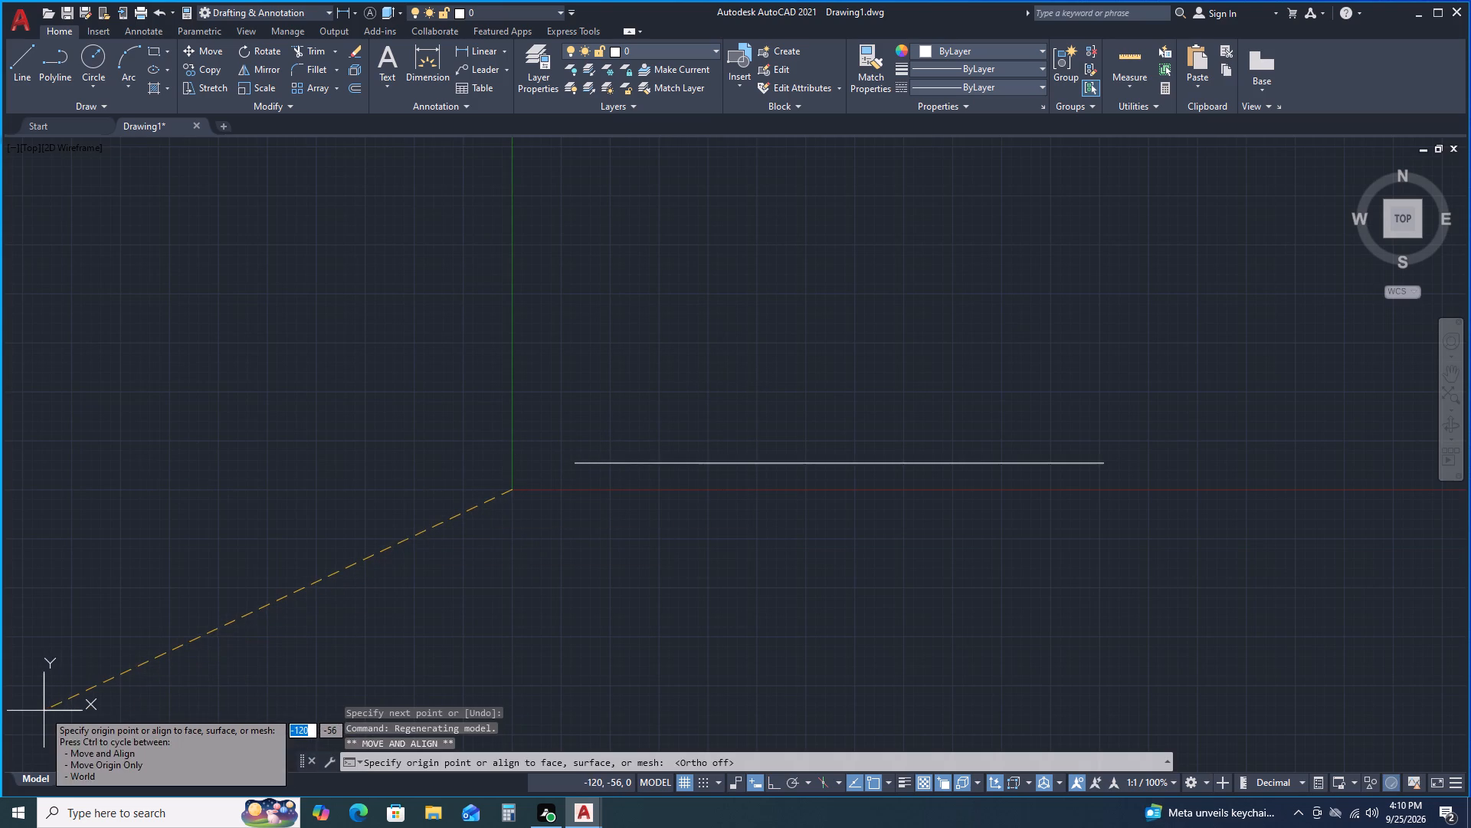
{"action": "left_click", "coordinate": [44, 711]}
Draw a circle of radius 14 mm with its centre tracked 20 mm straight above the line's left endpoint.
{"action": "middle_click_drag", "start_coordinate": [867, 397], "coordinate": [722, 429]}
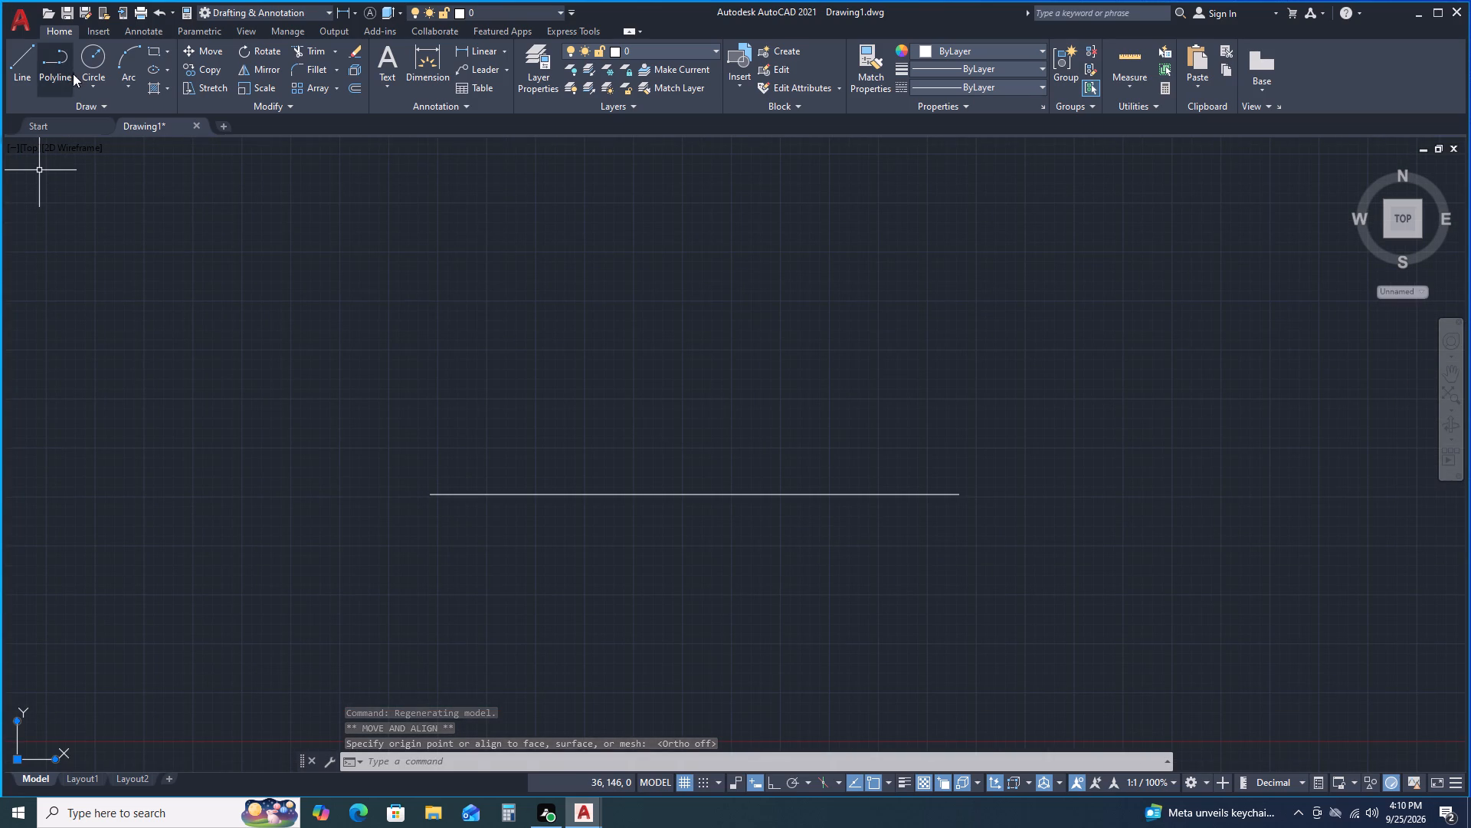
{"action": "left_click", "coordinate": [95, 66]}
{"action": "type", "text": "tk"}
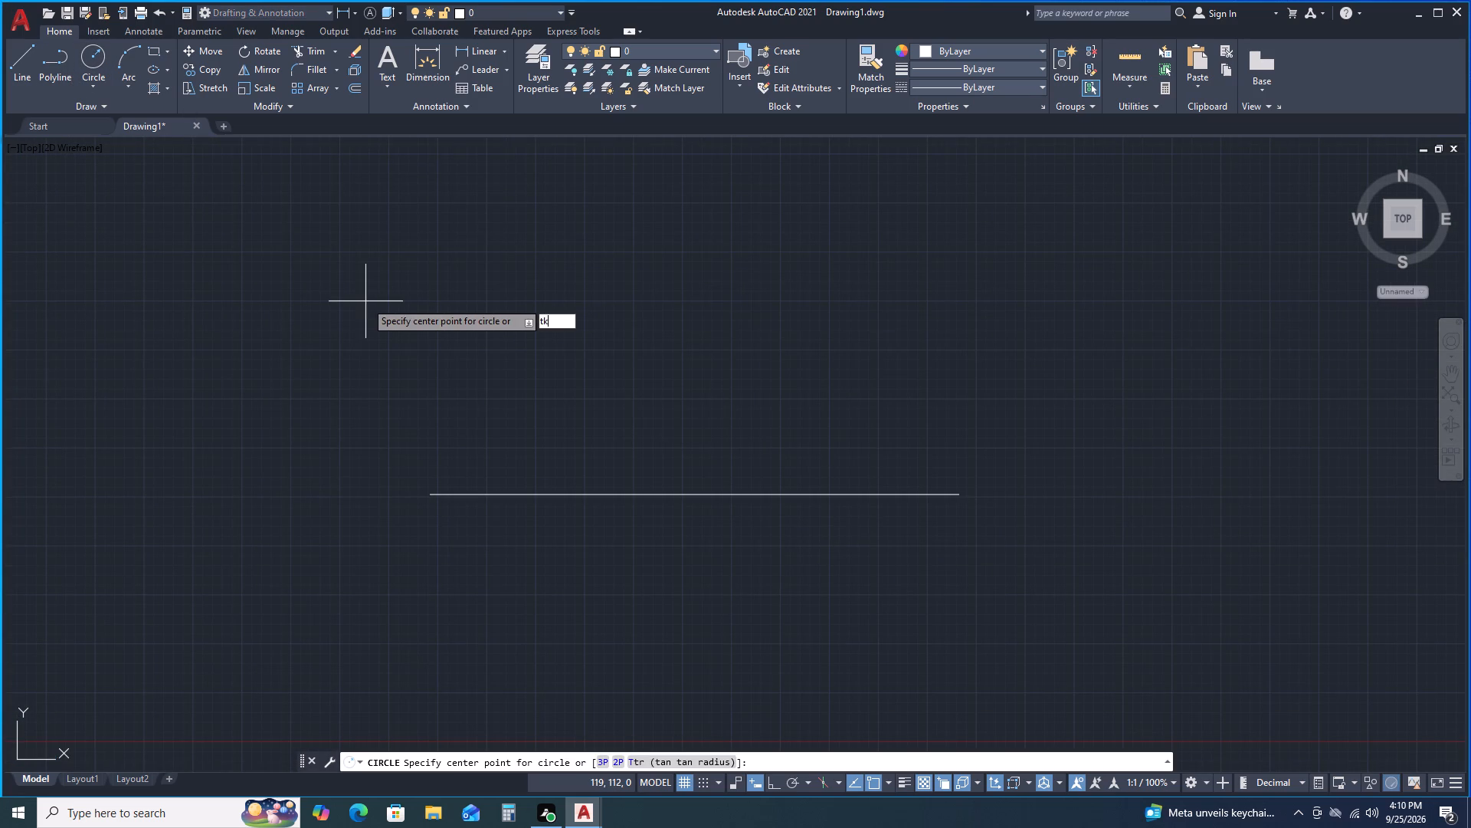
{"action": "key", "text": "Return"}
{"action": "left_click", "coordinate": [432, 491]}
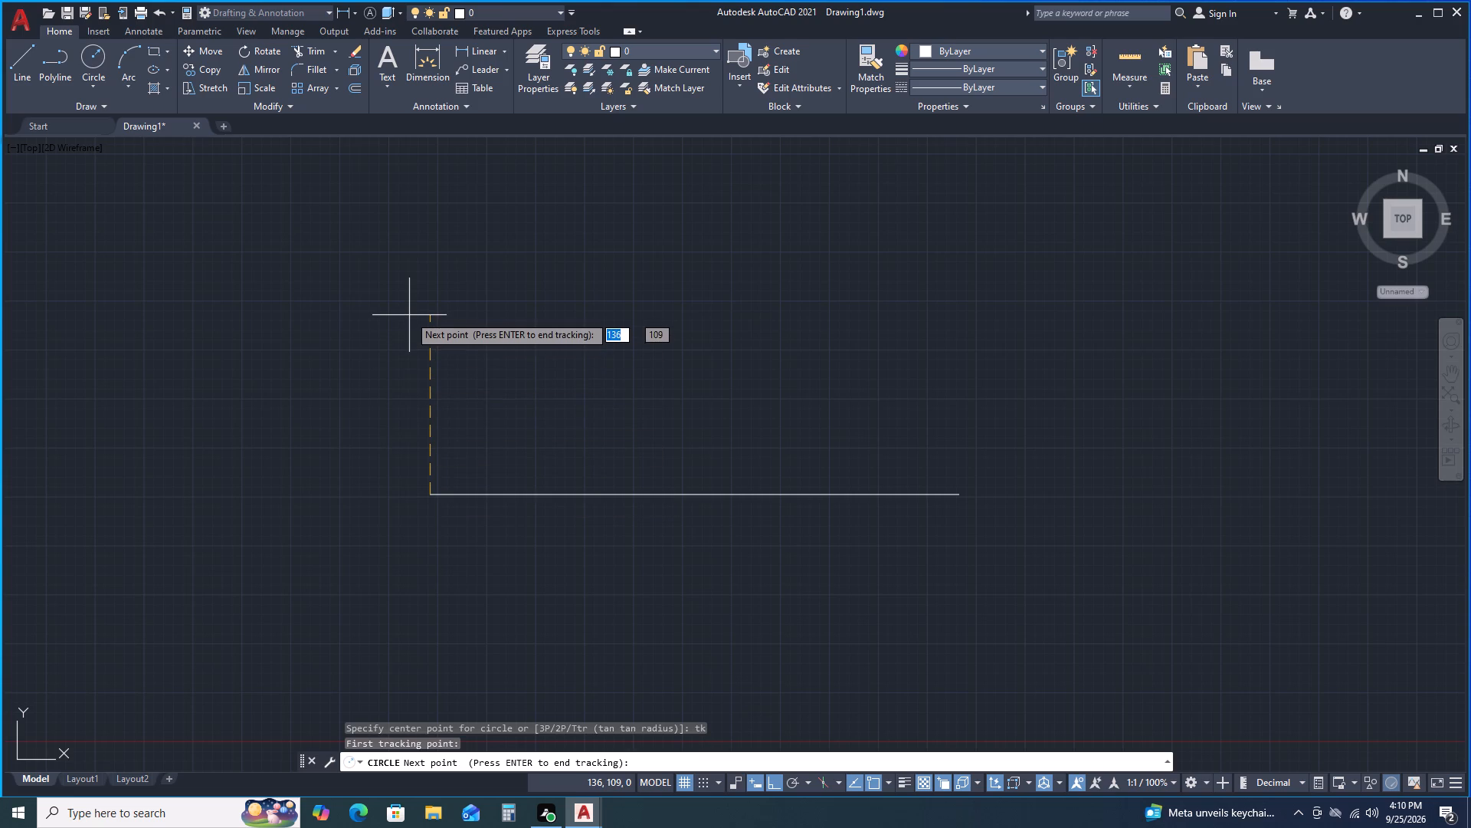
{"action": "type", "text": "20"}
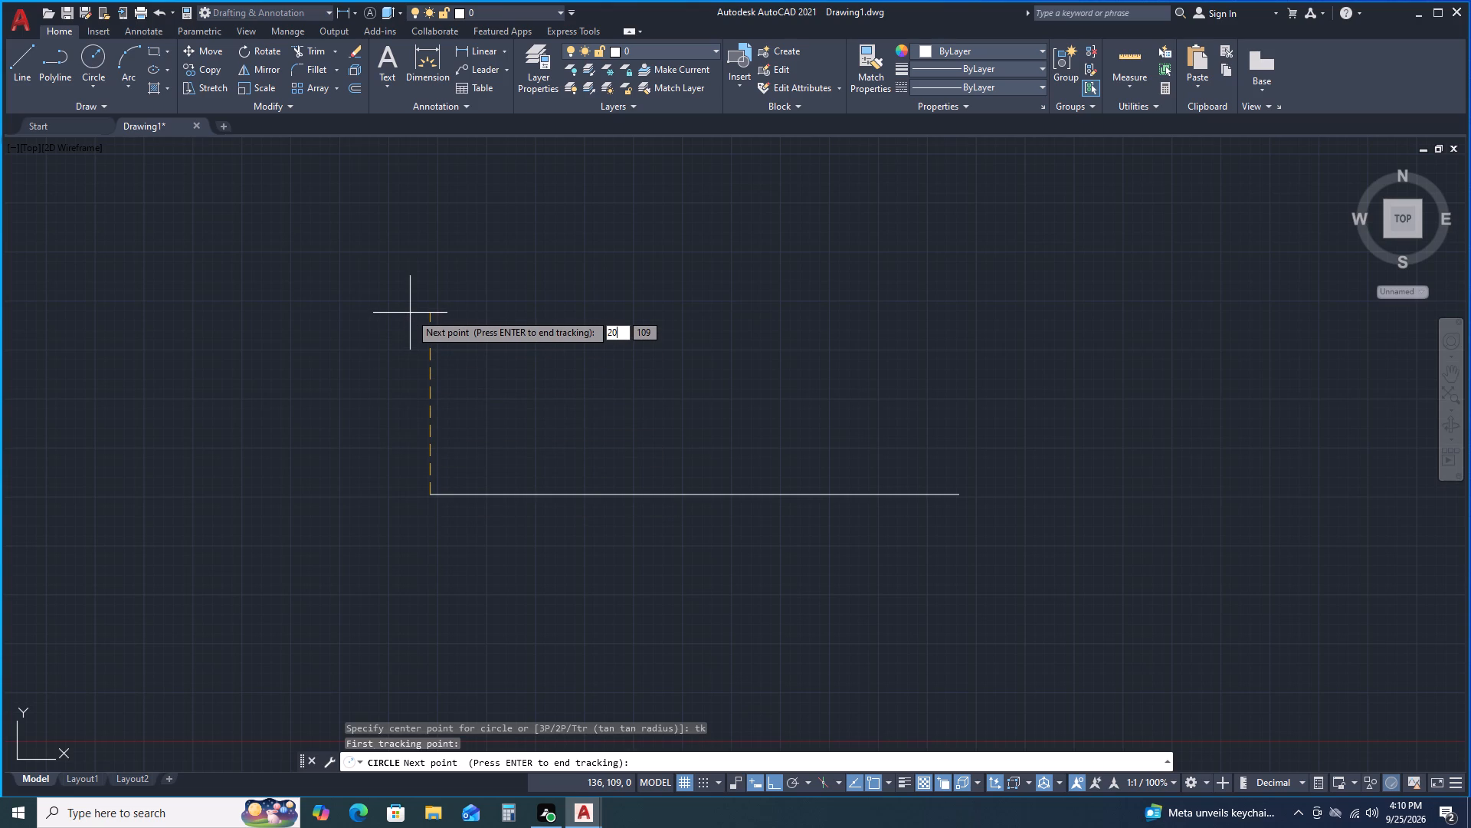
{"action": "key", "text": "Return"}
{"action": "key", "text": "Return"}
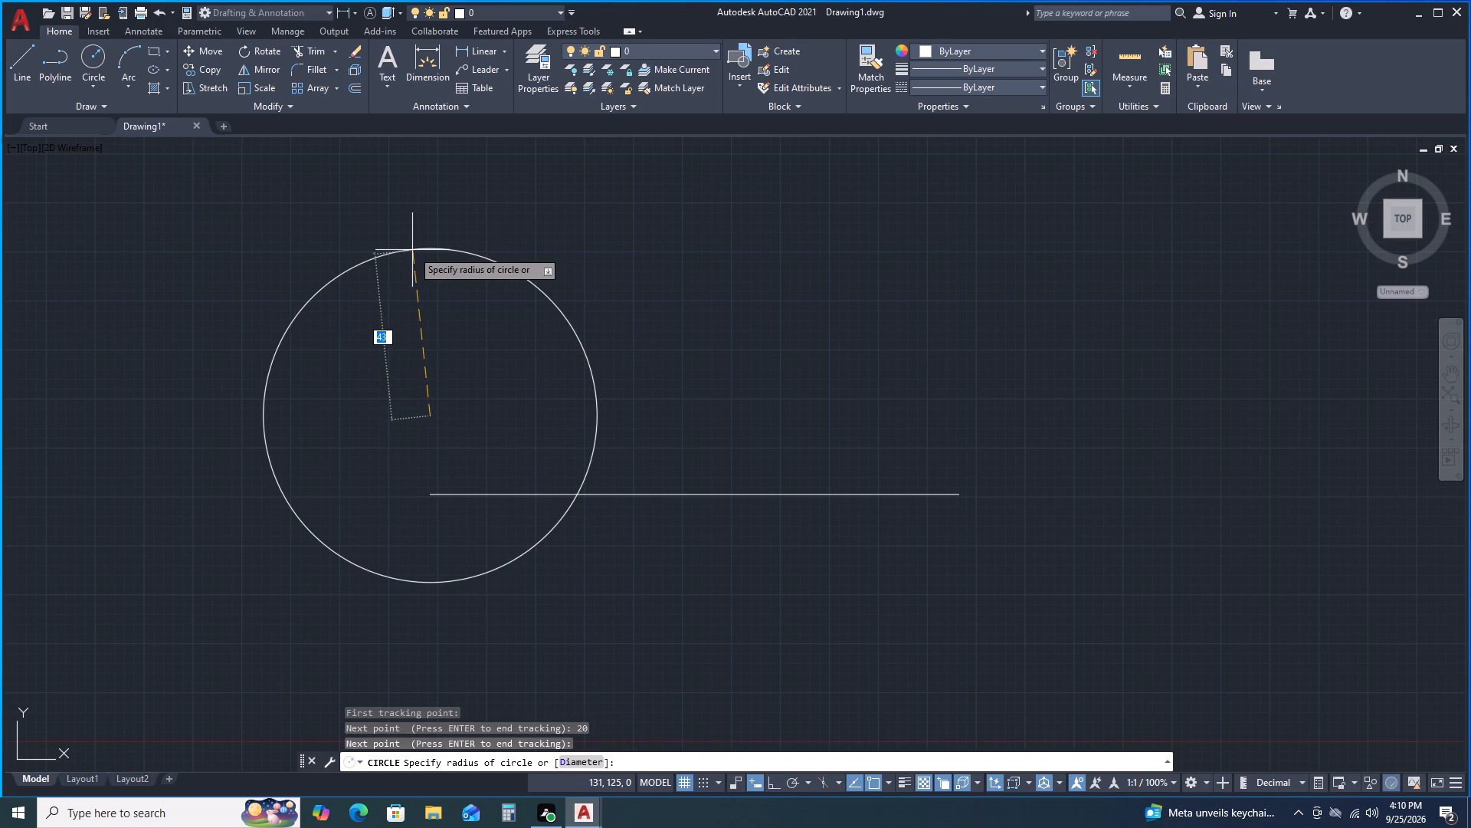
{"action": "type", "text": "14"}
{"action": "key", "text": "Return"}
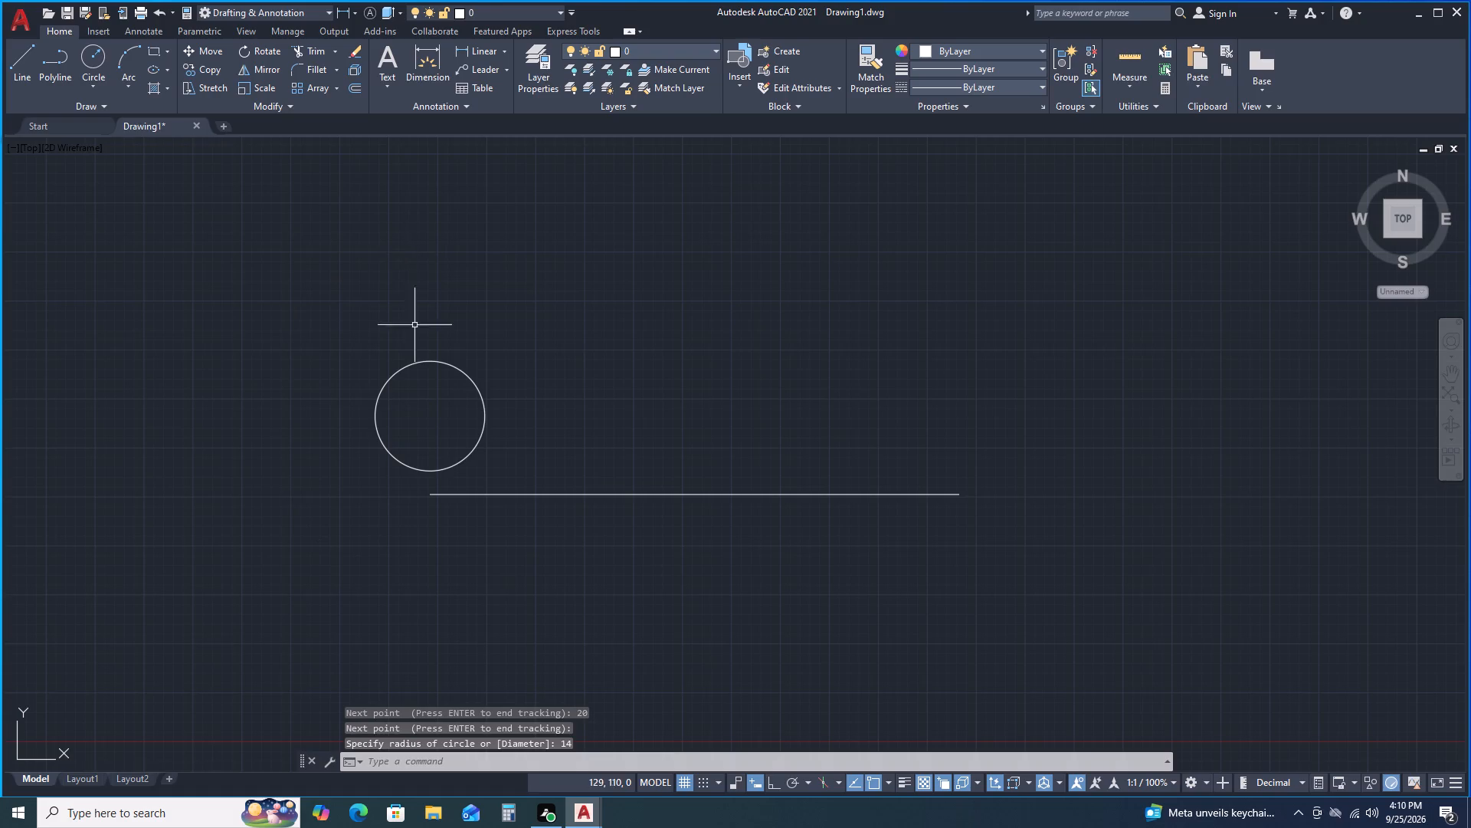
Draw a circle of radius 20 mm concentric with the 14 mm radius circle.
{"action": "key", "text": "space"}
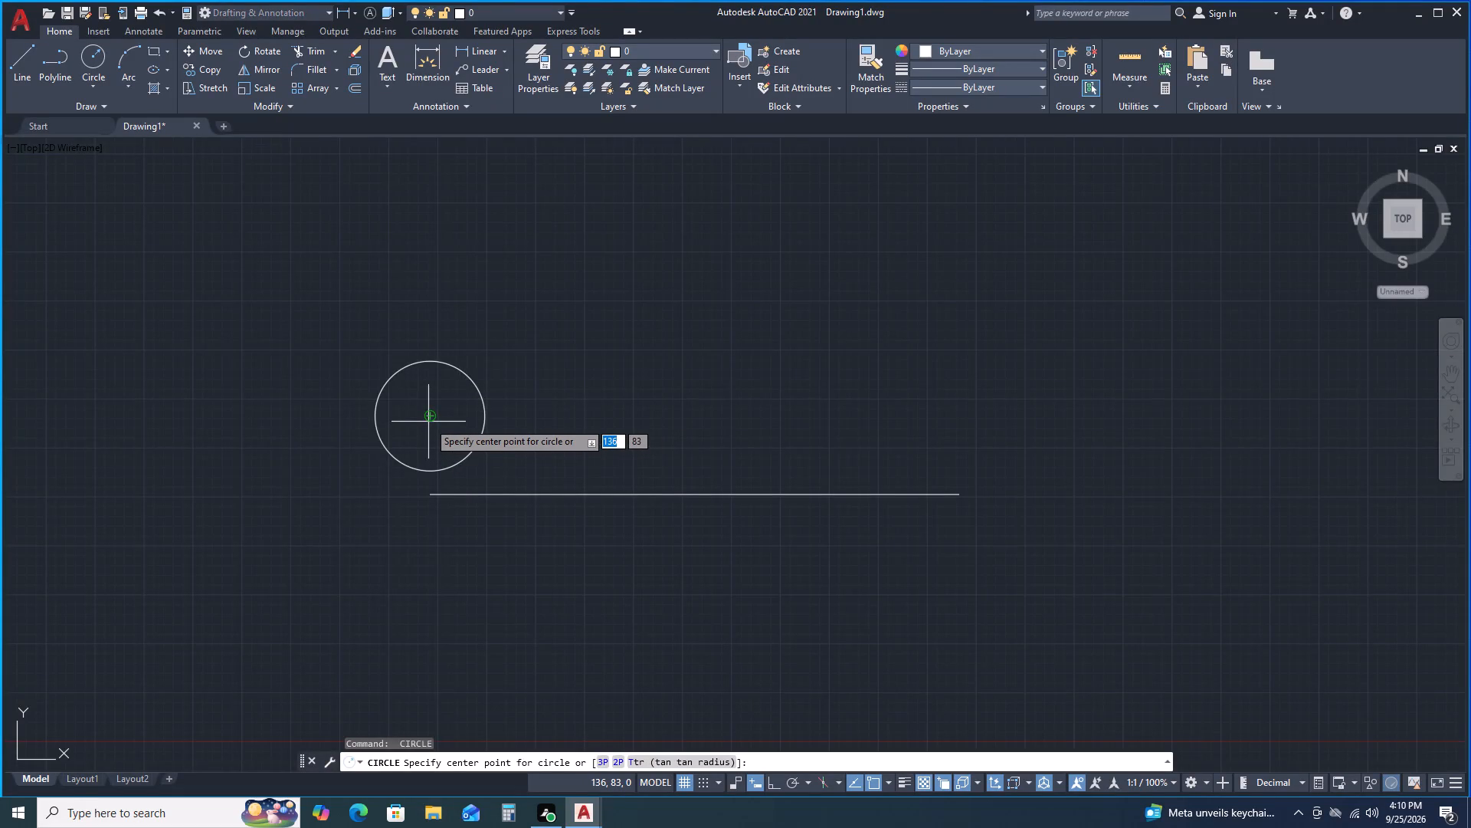
{"action": "left_click", "coordinate": [430, 417]}
{"action": "type", "text": "20"}
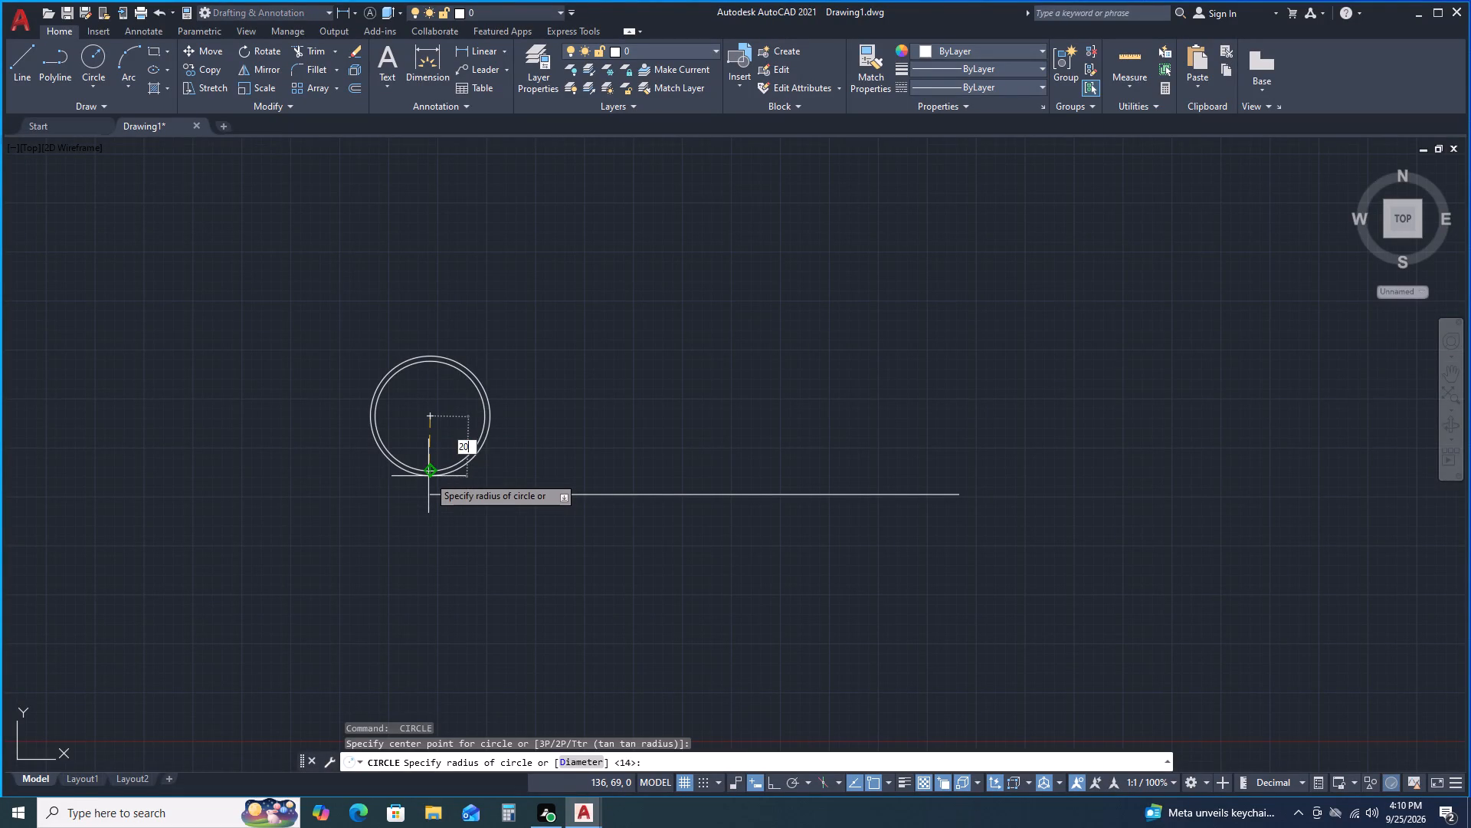
{"action": "key", "text": "Return"}
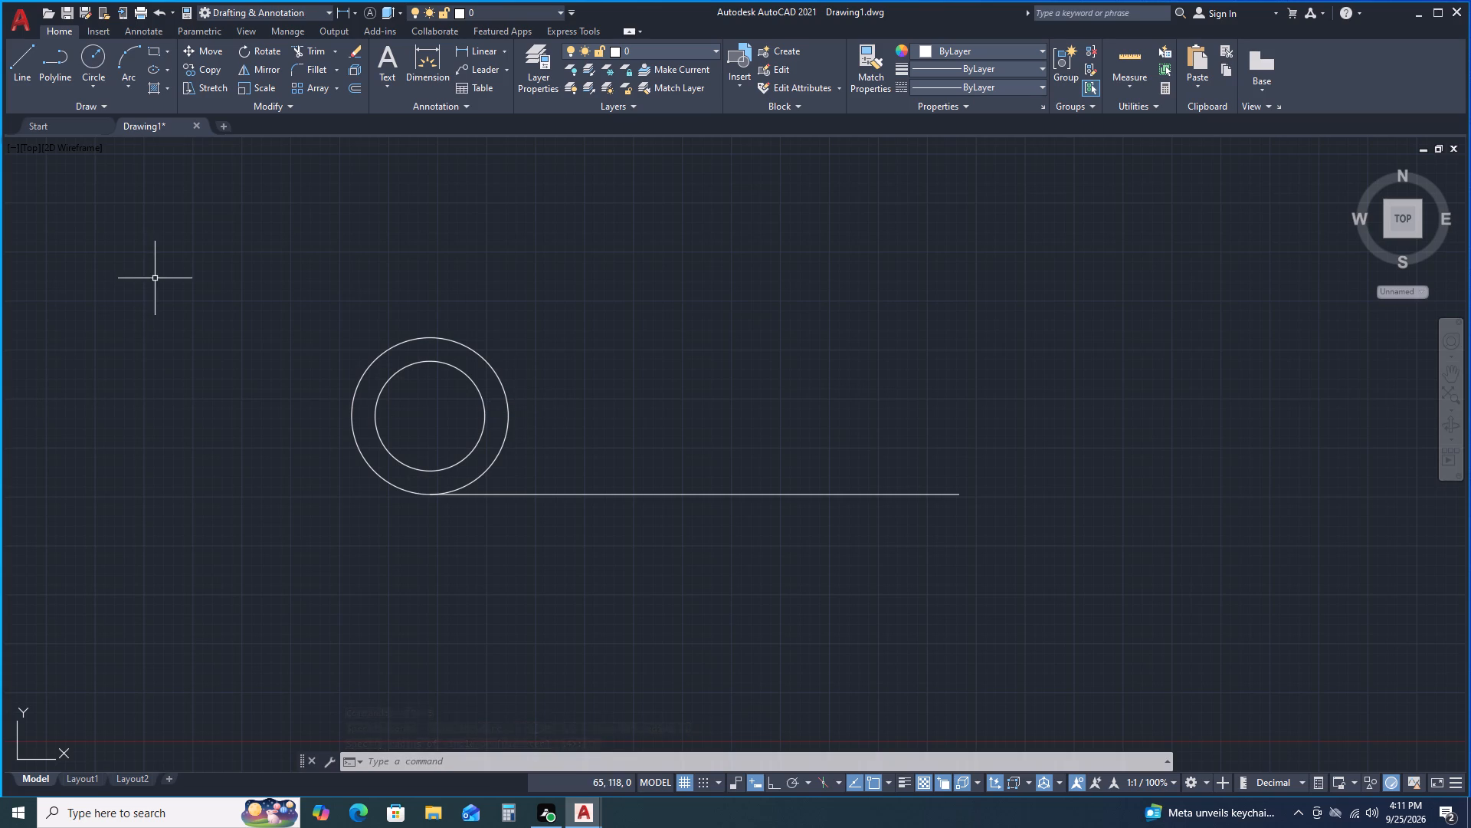
Draw a circle of radius 20 mm with its centre tracked 135 mm to the right of the existing circles' centre.
{"action": "left_click", "coordinate": [84, 59]}
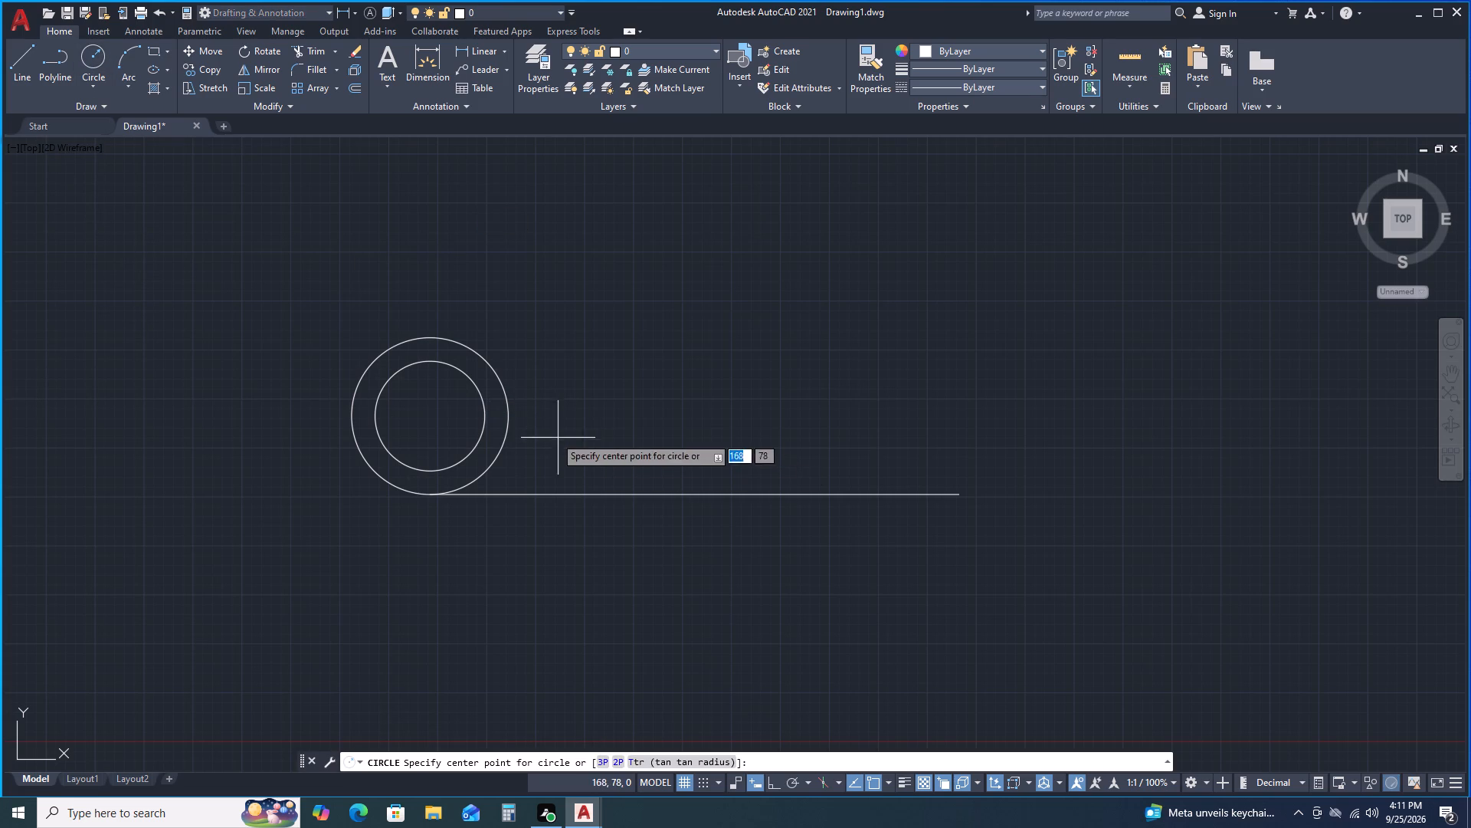
{"action": "key", "text": "t"}
{"action": "key", "text": "k"}
{"action": "key", "text": "Return"}
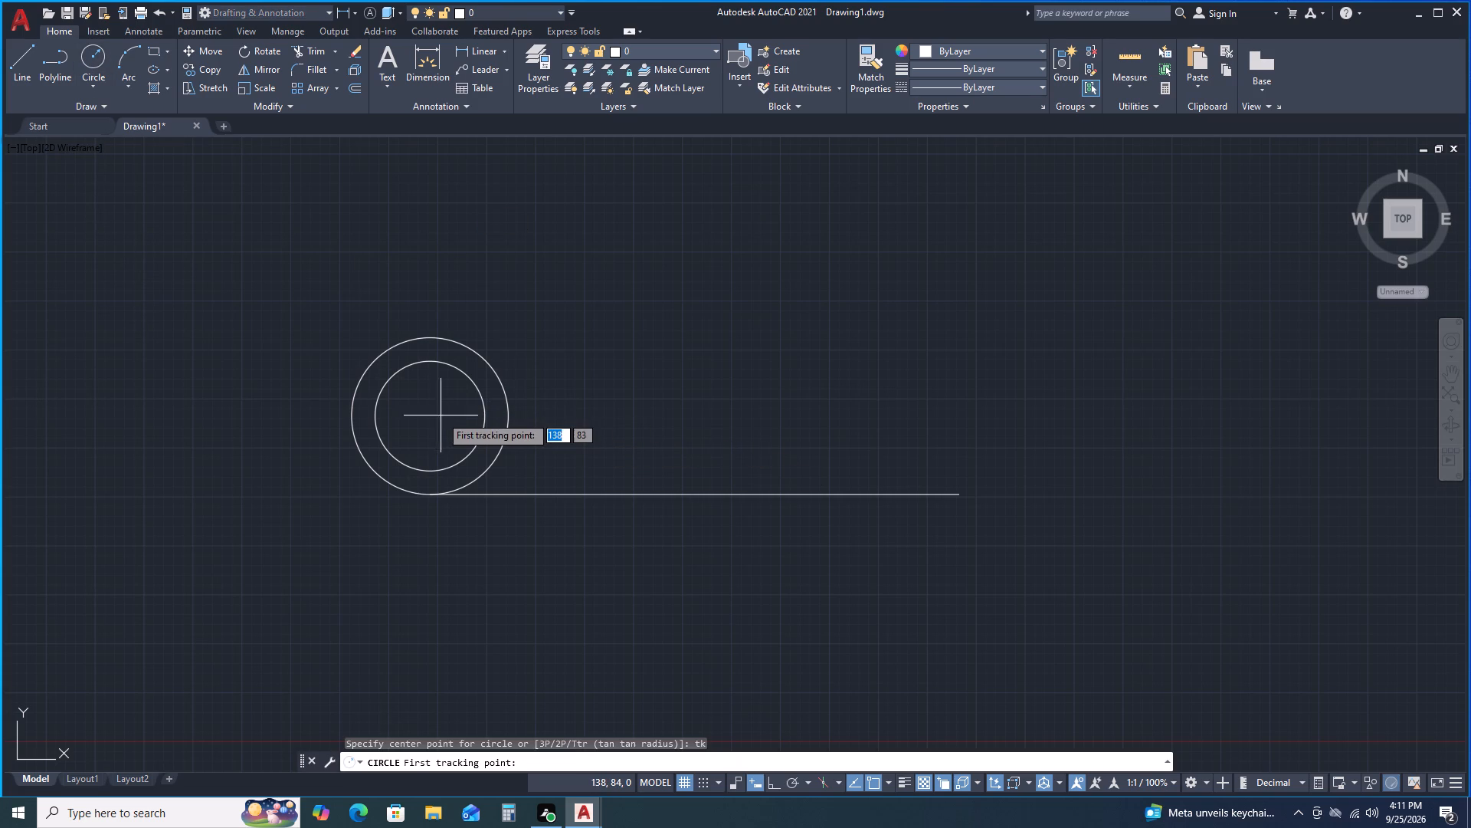
{"action": "left_click", "coordinate": [433, 418]}
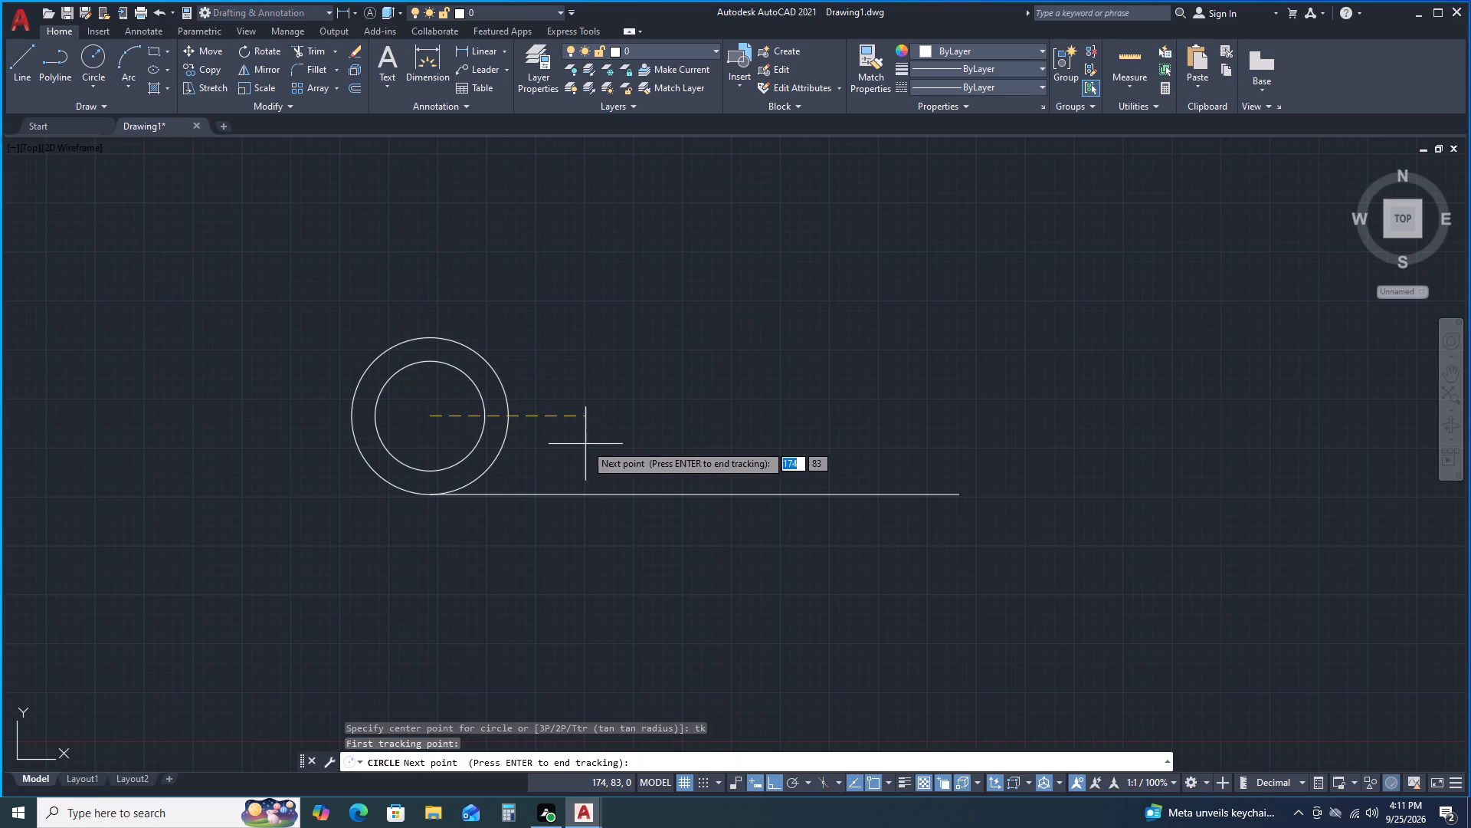
{"action": "type", "text": "135"}
{"action": "key", "text": "Return"}
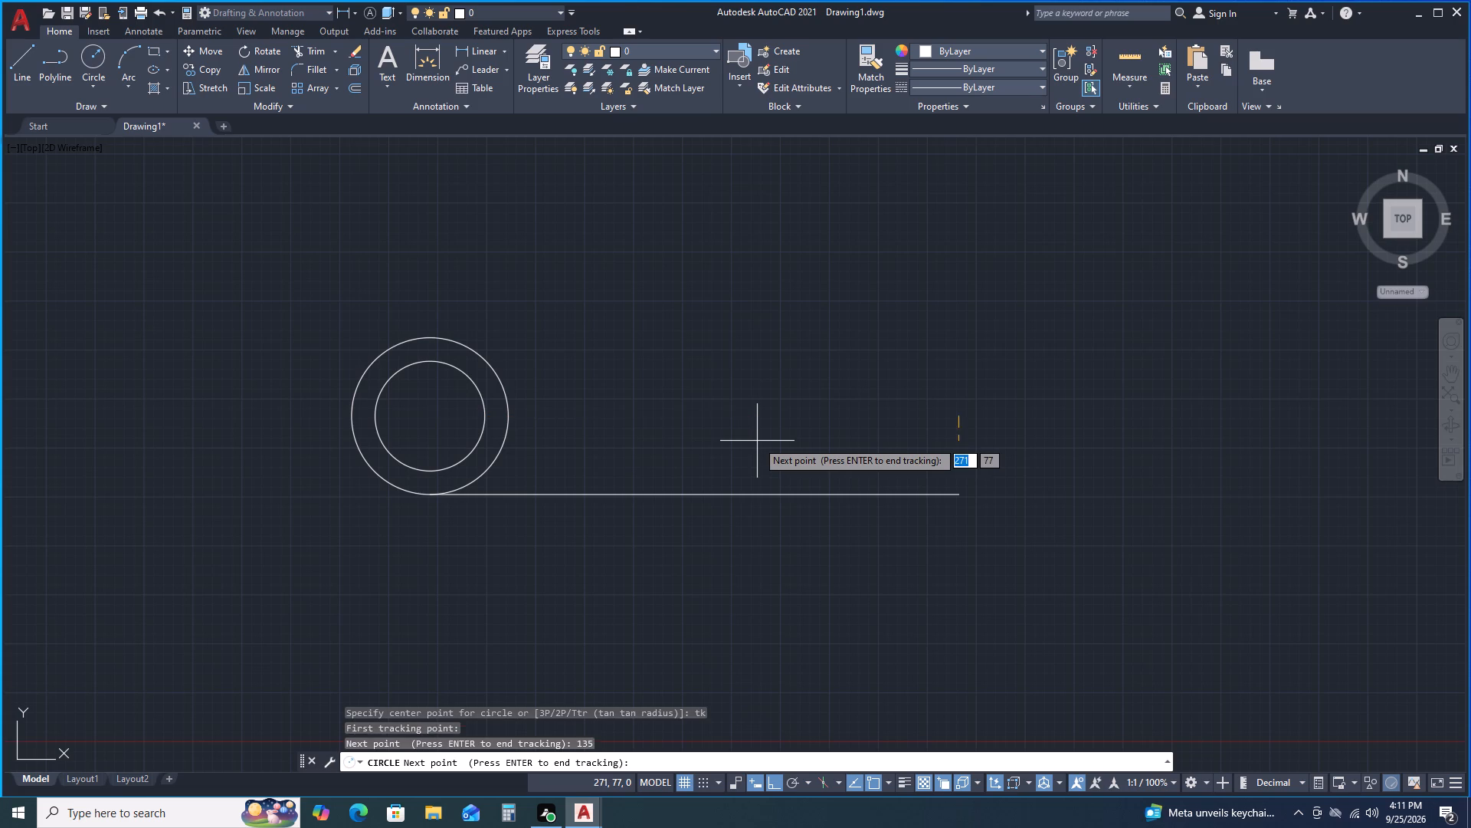
{"action": "key", "text": "Return"}
{"action": "type", "text": "20"}
{"action": "key", "text": "Return"}
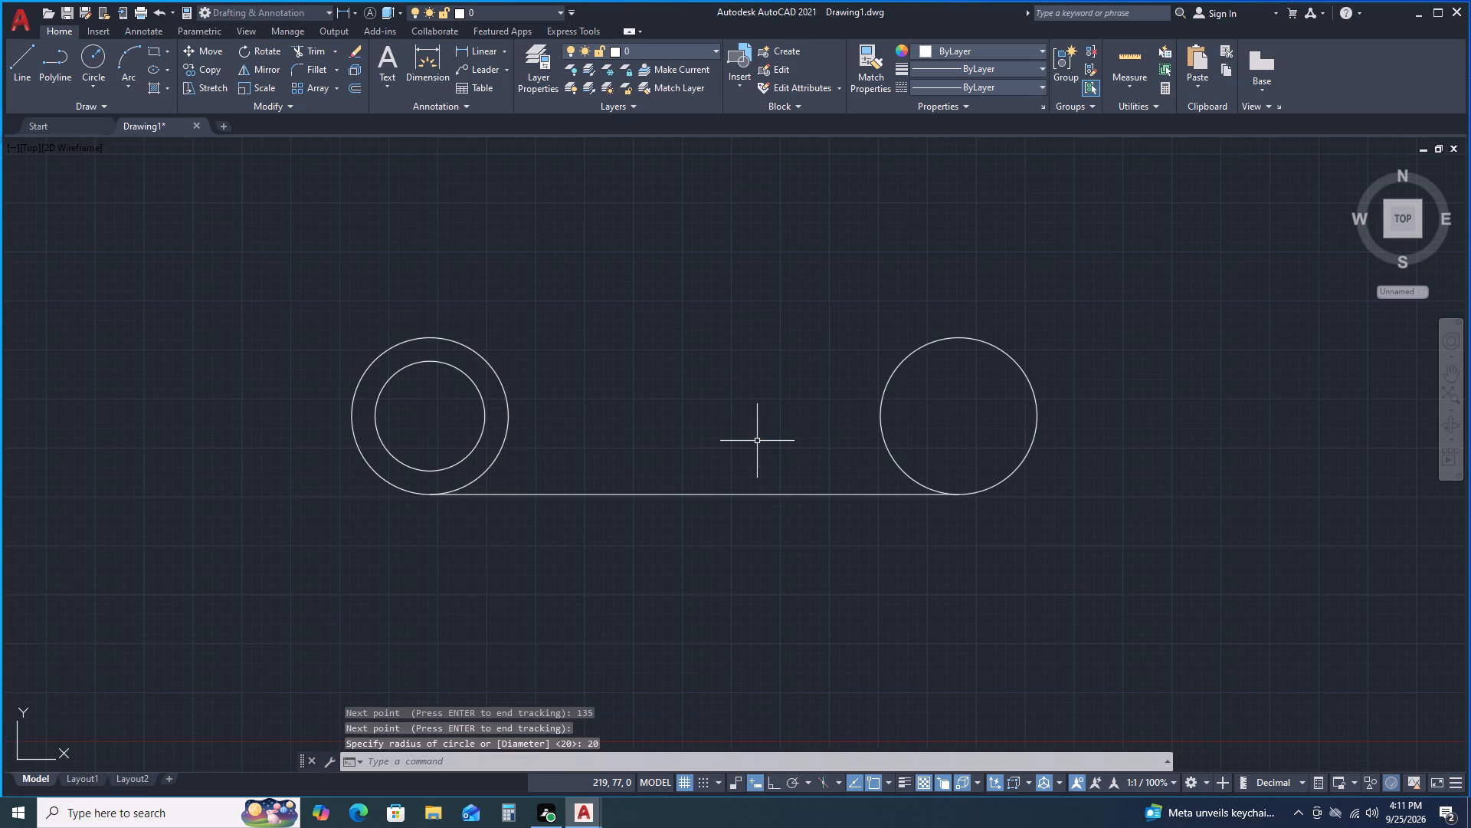
Draw a circle of radius 14 mm concentric with the right-hand 20 mm radius circle.
{"action": "key", "text": "space"}
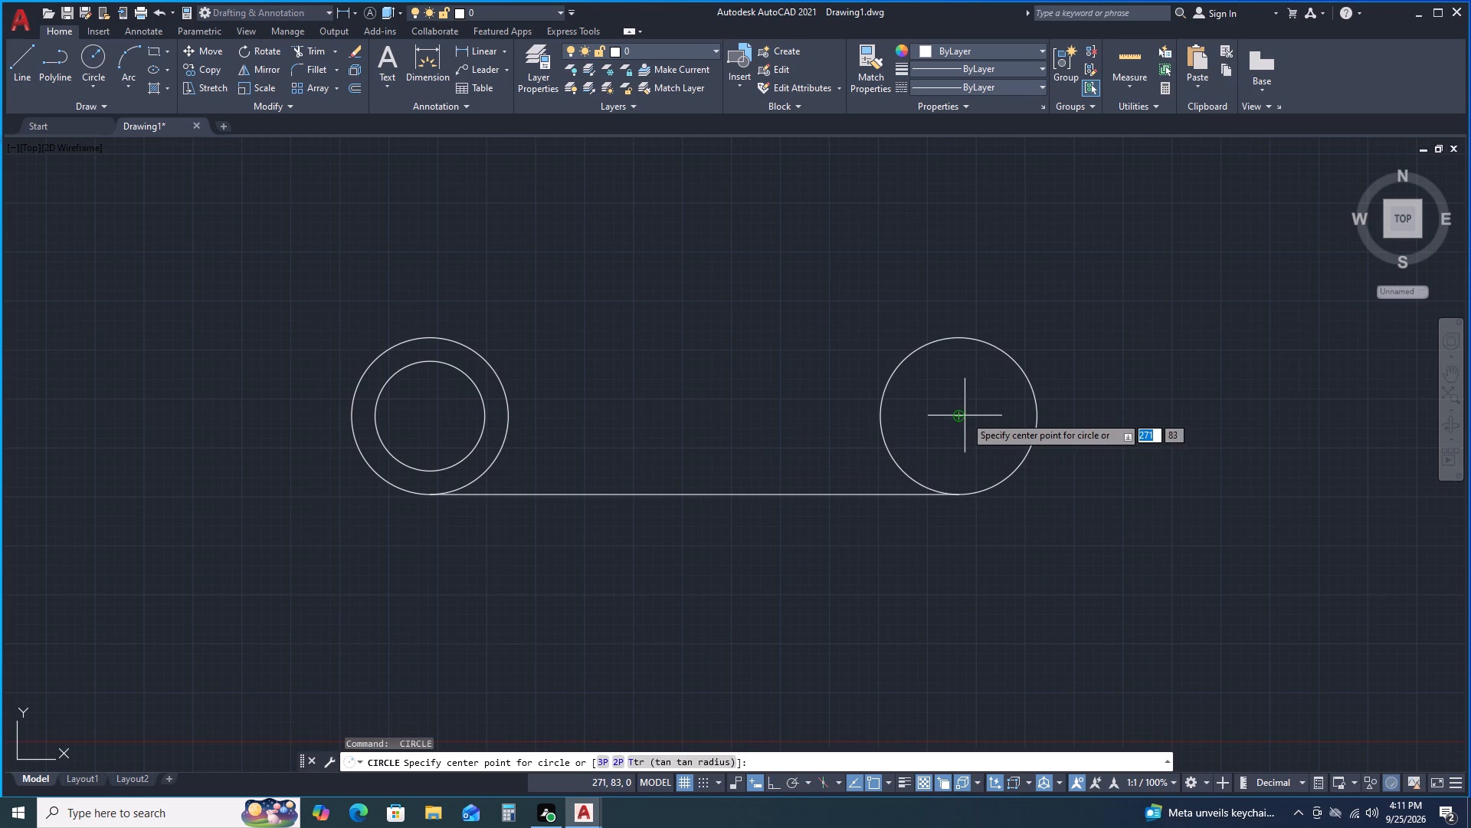
{"action": "left_click", "coordinate": [958, 418]}
{"action": "type", "text": "14"}
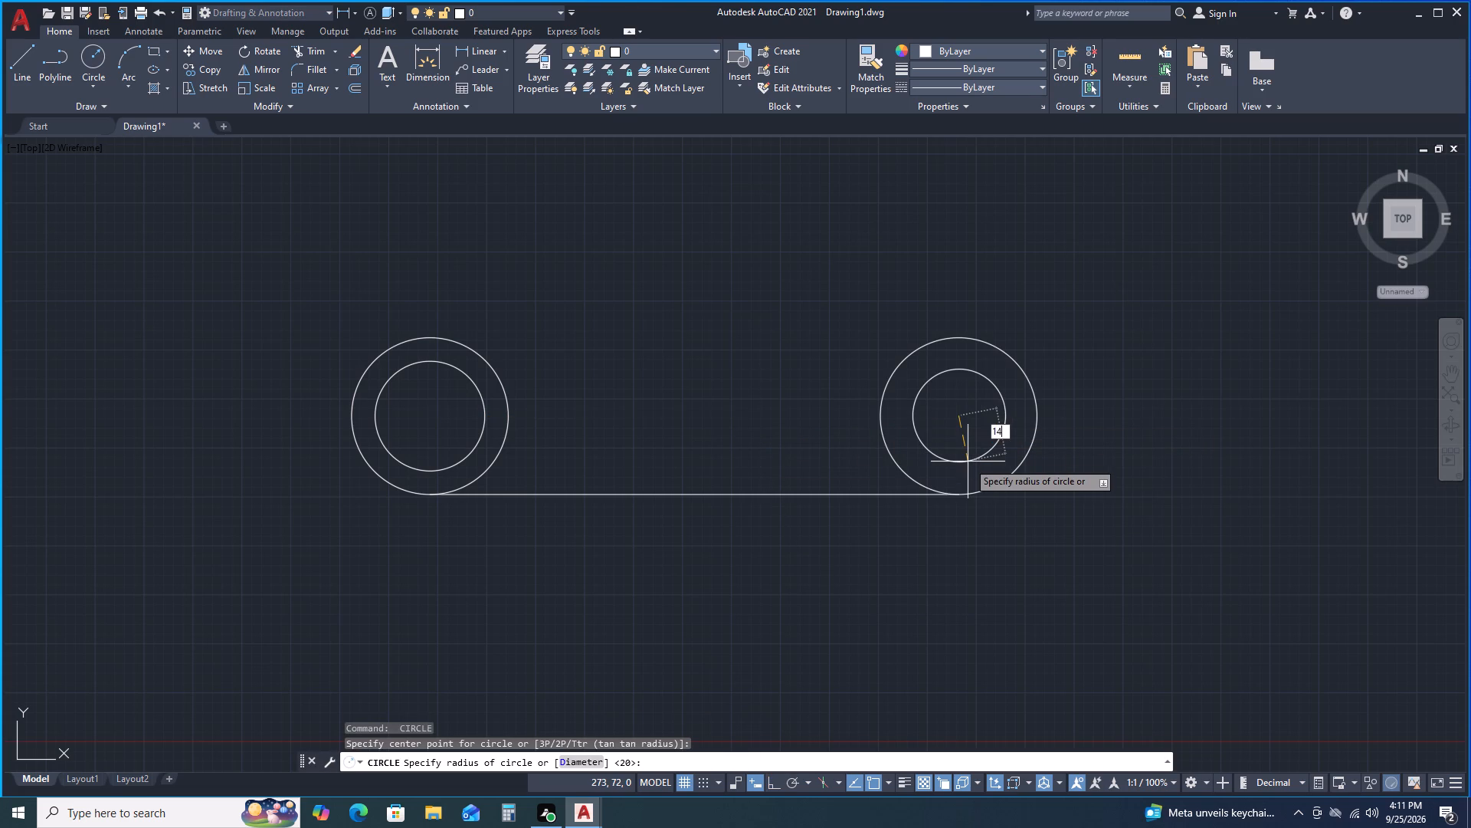
{"action": "key", "text": "Return"}
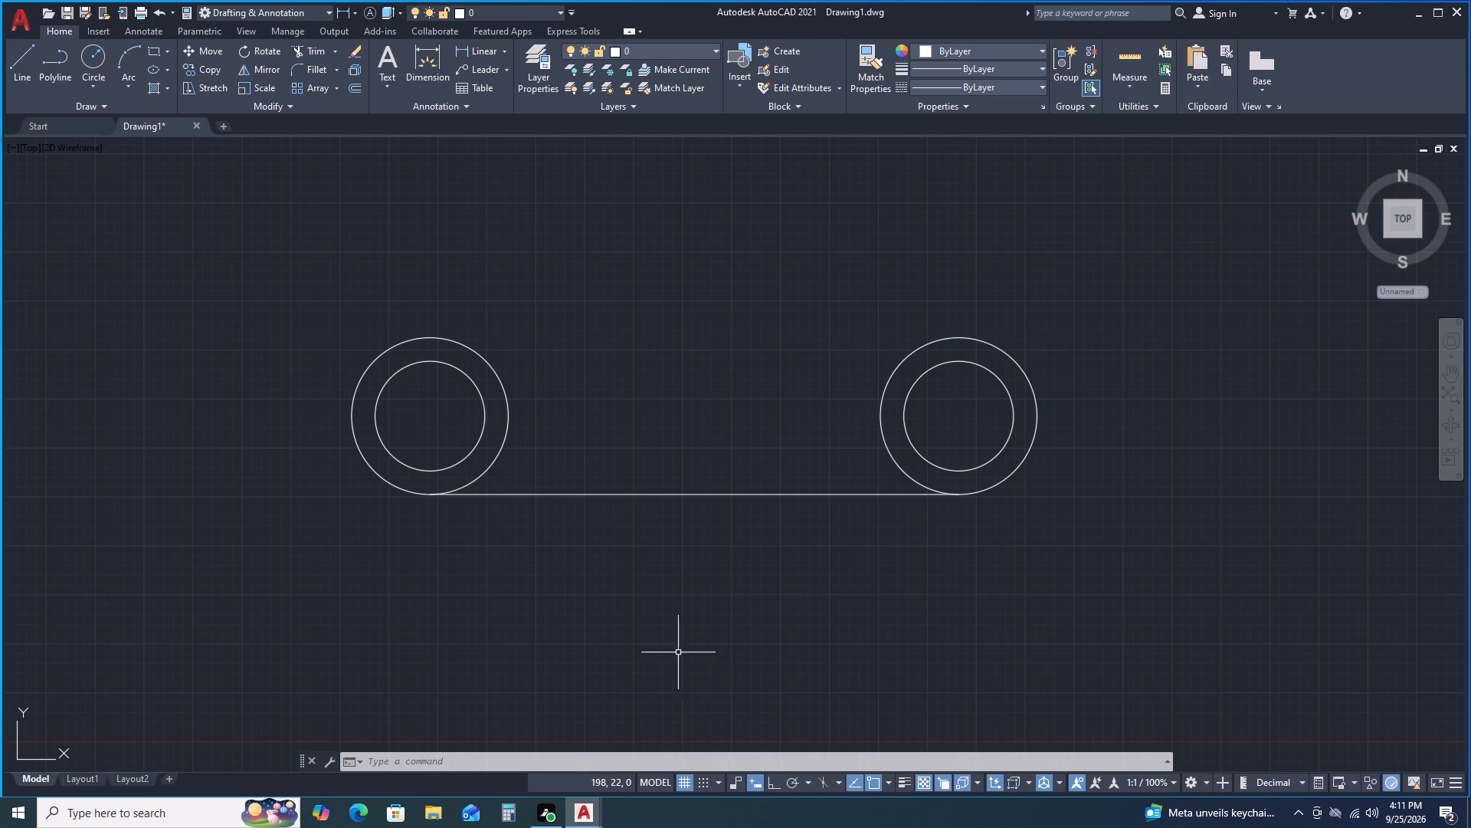
Draw four 14 mm radius circles centred on the quadrants of the left inner circle, each passing through its centre.
{"action": "left_click", "coordinate": [90, 63]}
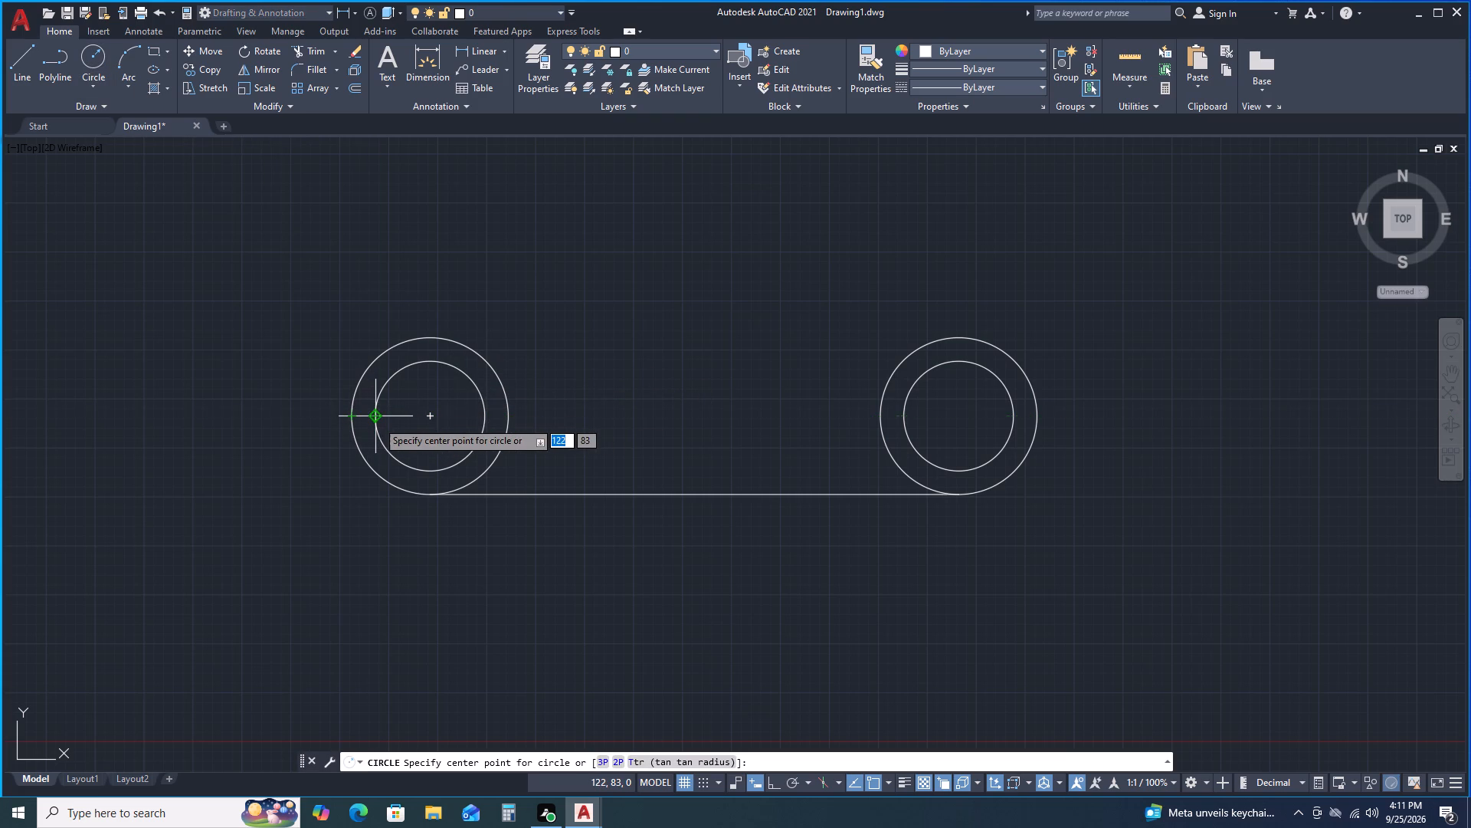
{"action": "left_click", "coordinate": [377, 421]}
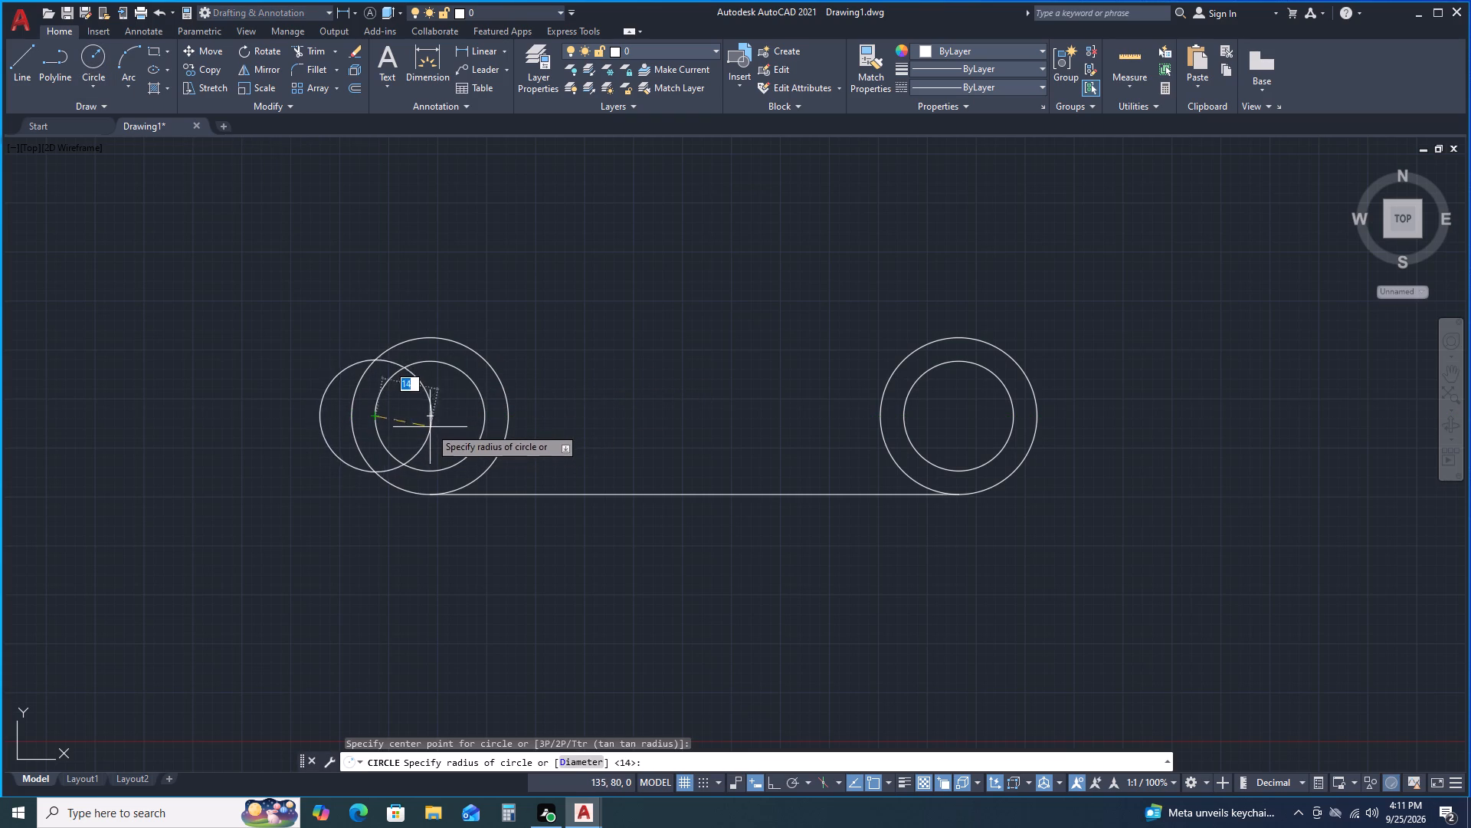
{"action": "left_click", "coordinate": [433, 417]}
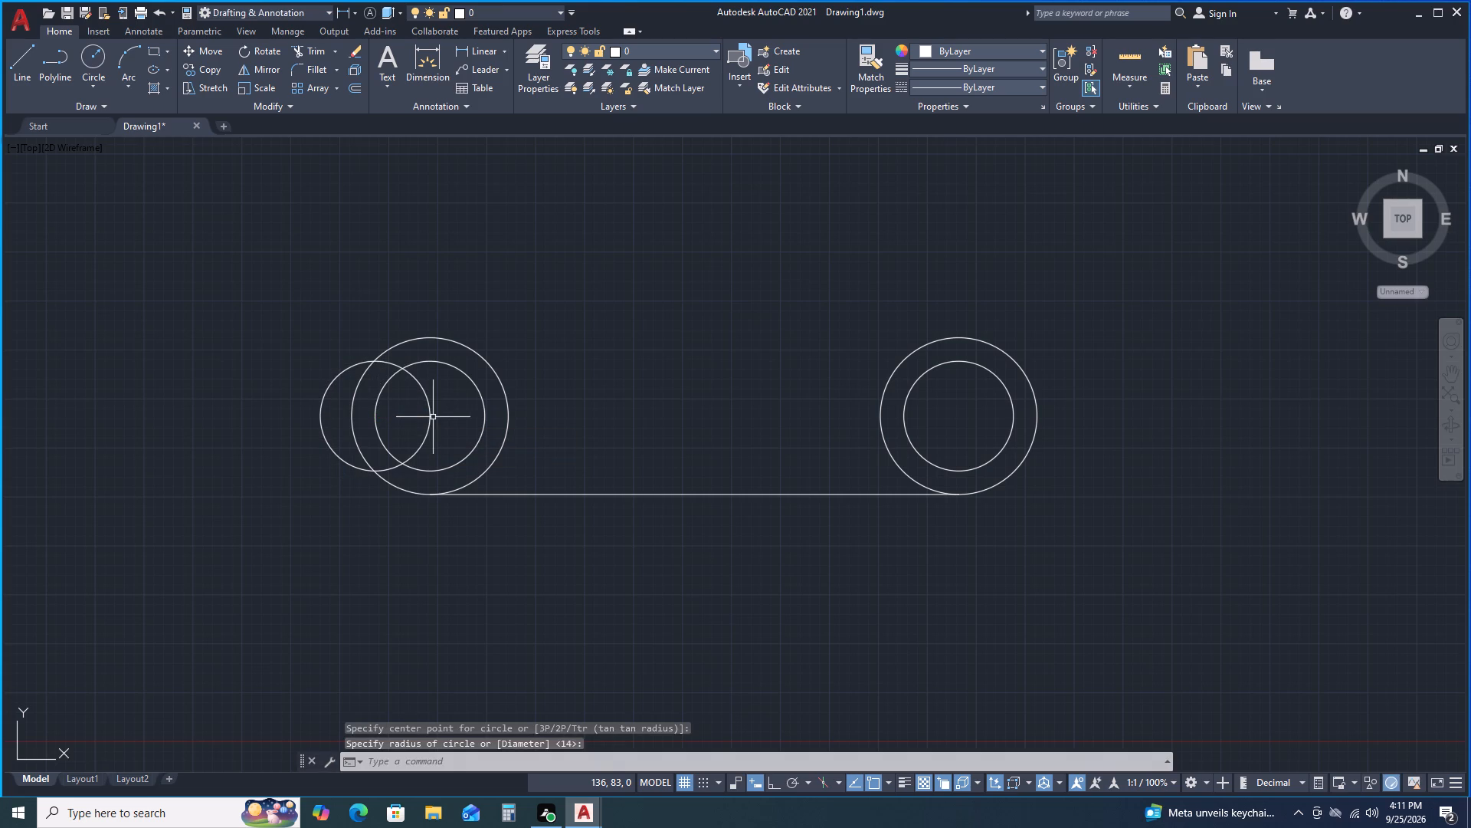
{"action": "key", "text": "space"}
{"action": "left_click", "coordinate": [431, 360]}
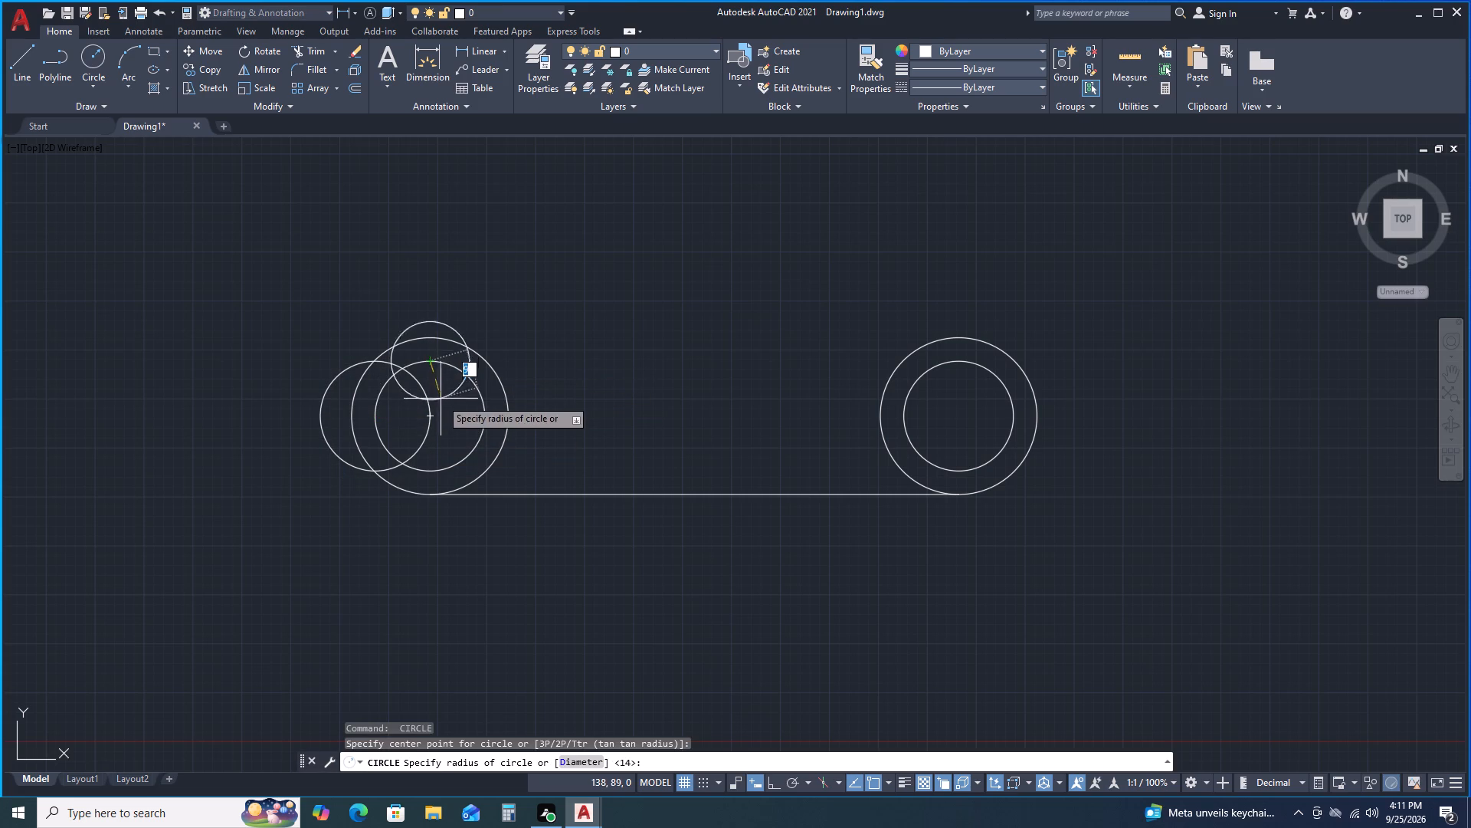
{"action": "left_click", "coordinate": [431, 419]}
{"action": "key", "text": "space"}
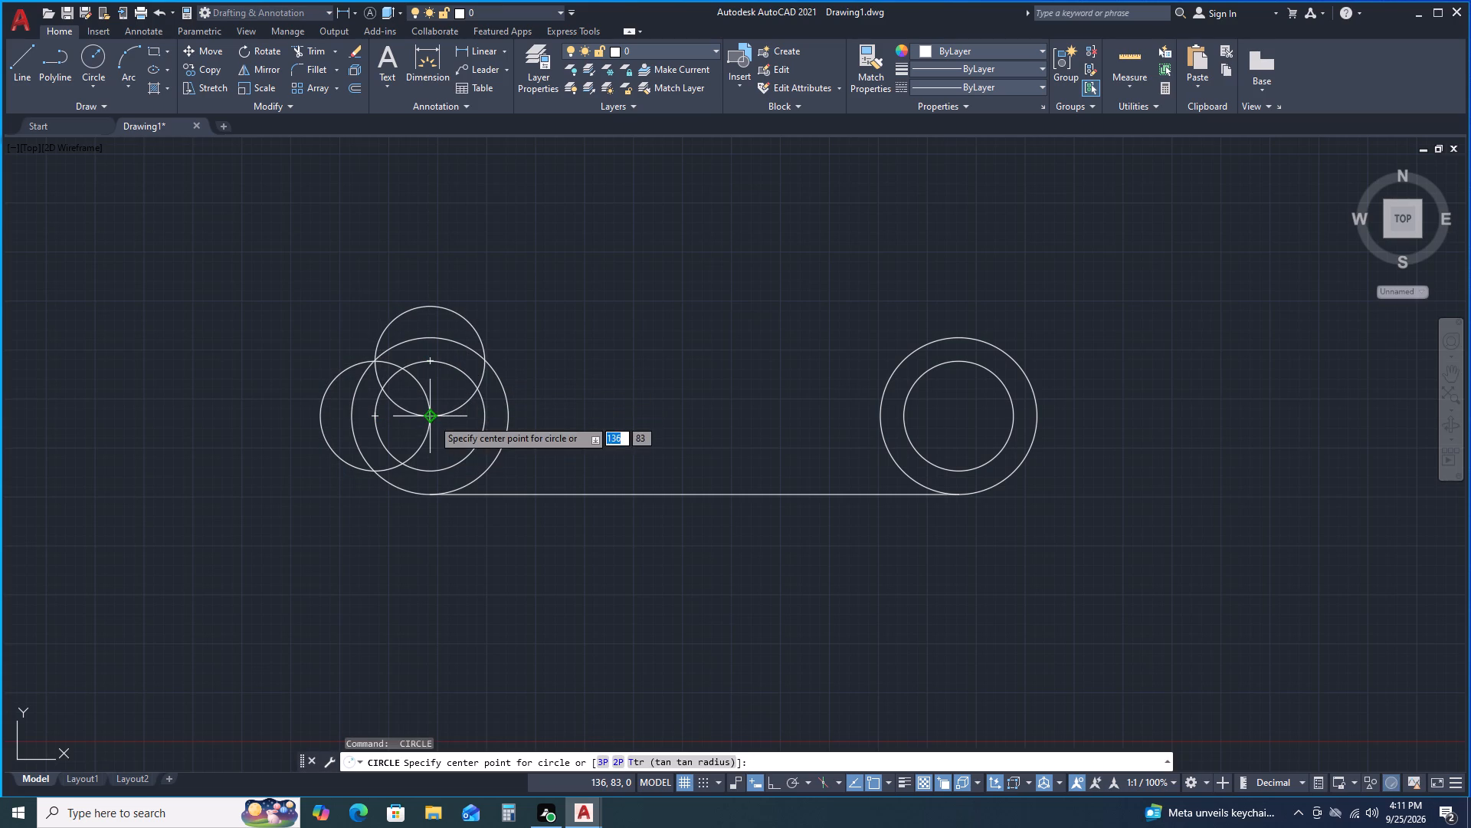
{"action": "left_click", "coordinate": [483, 414]}
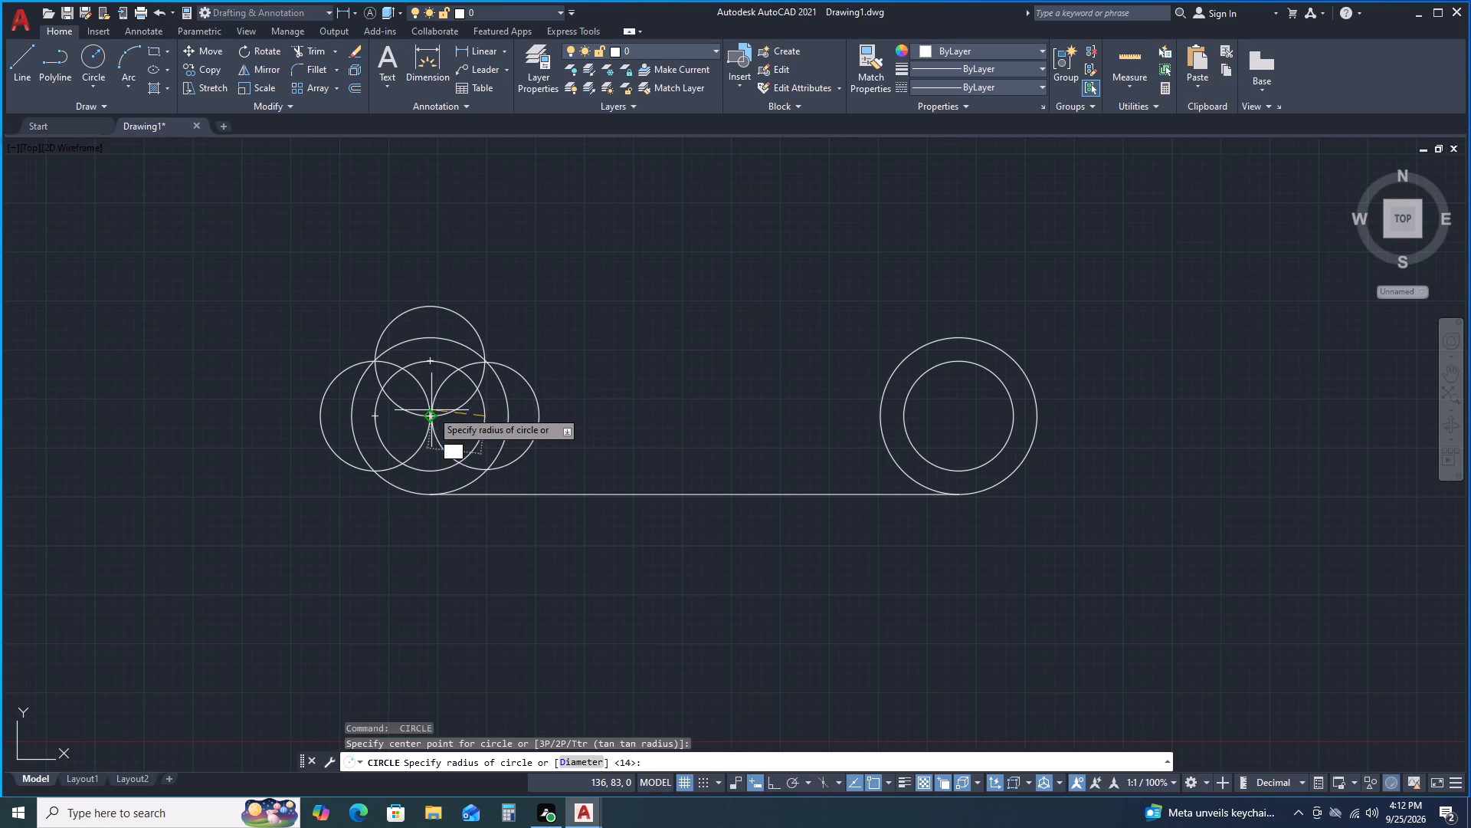
{"action": "left_click", "coordinate": [428, 413]}
{"action": "key", "text": "space"}
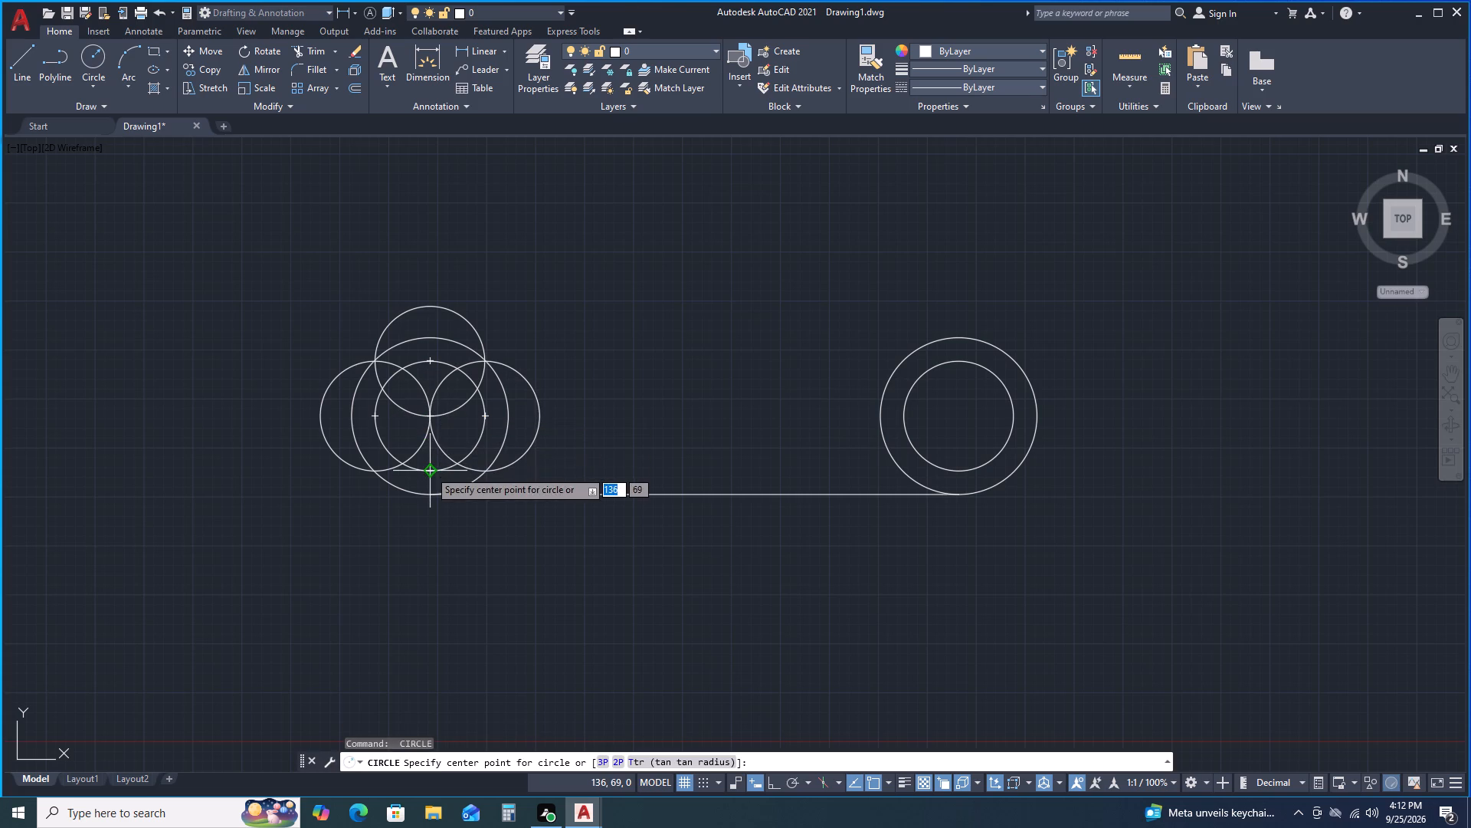
{"action": "left_click", "coordinate": [429, 470]}
{"action": "left_click", "coordinate": [429, 413]}
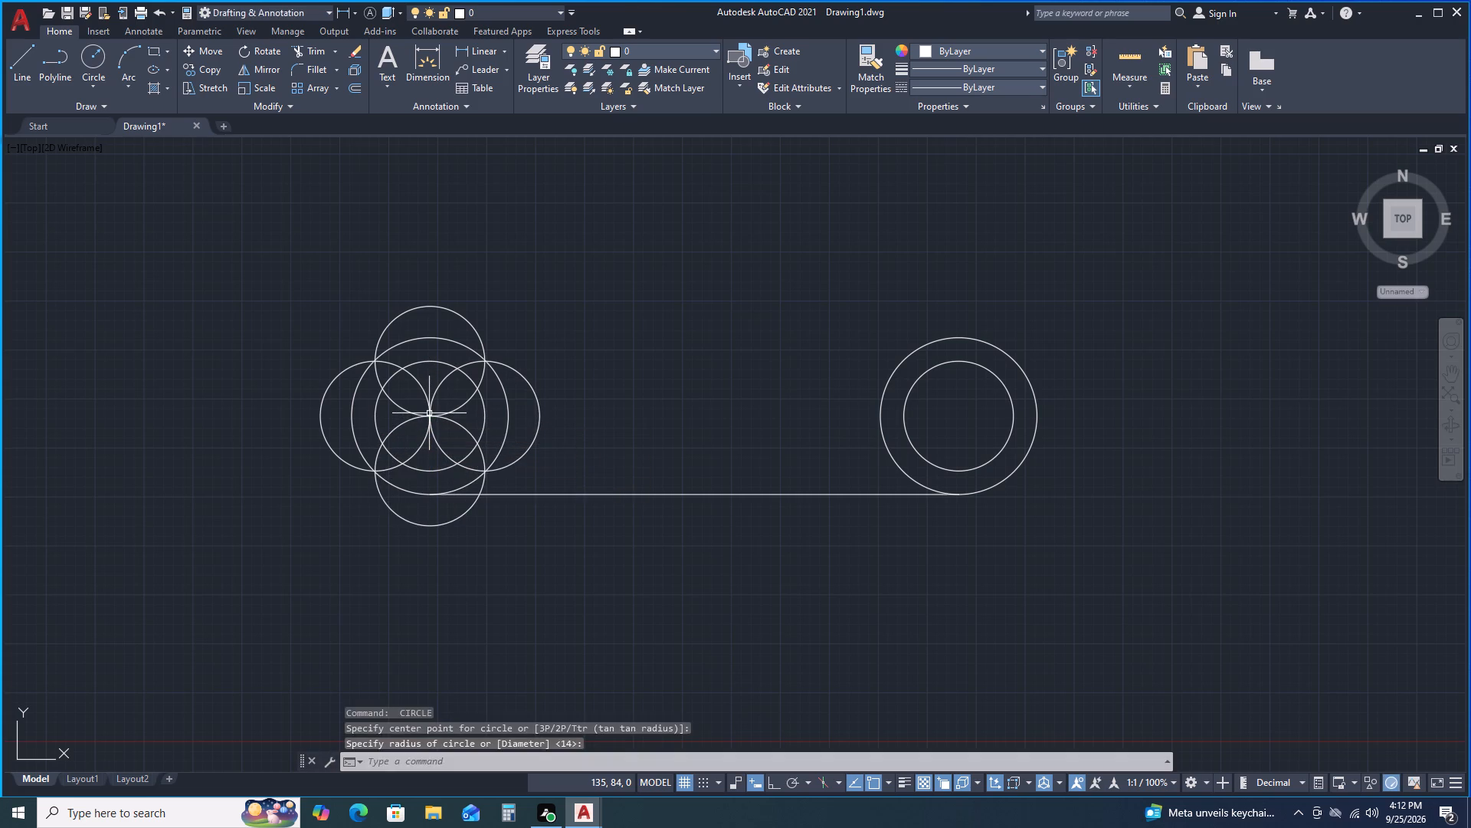
{"action": "key", "text": "space"}
Trim away the outer portions of the four quadrant circles that extend beyond the left 20 mm radius circle.
{"action": "left_click", "coordinate": [310, 51]}
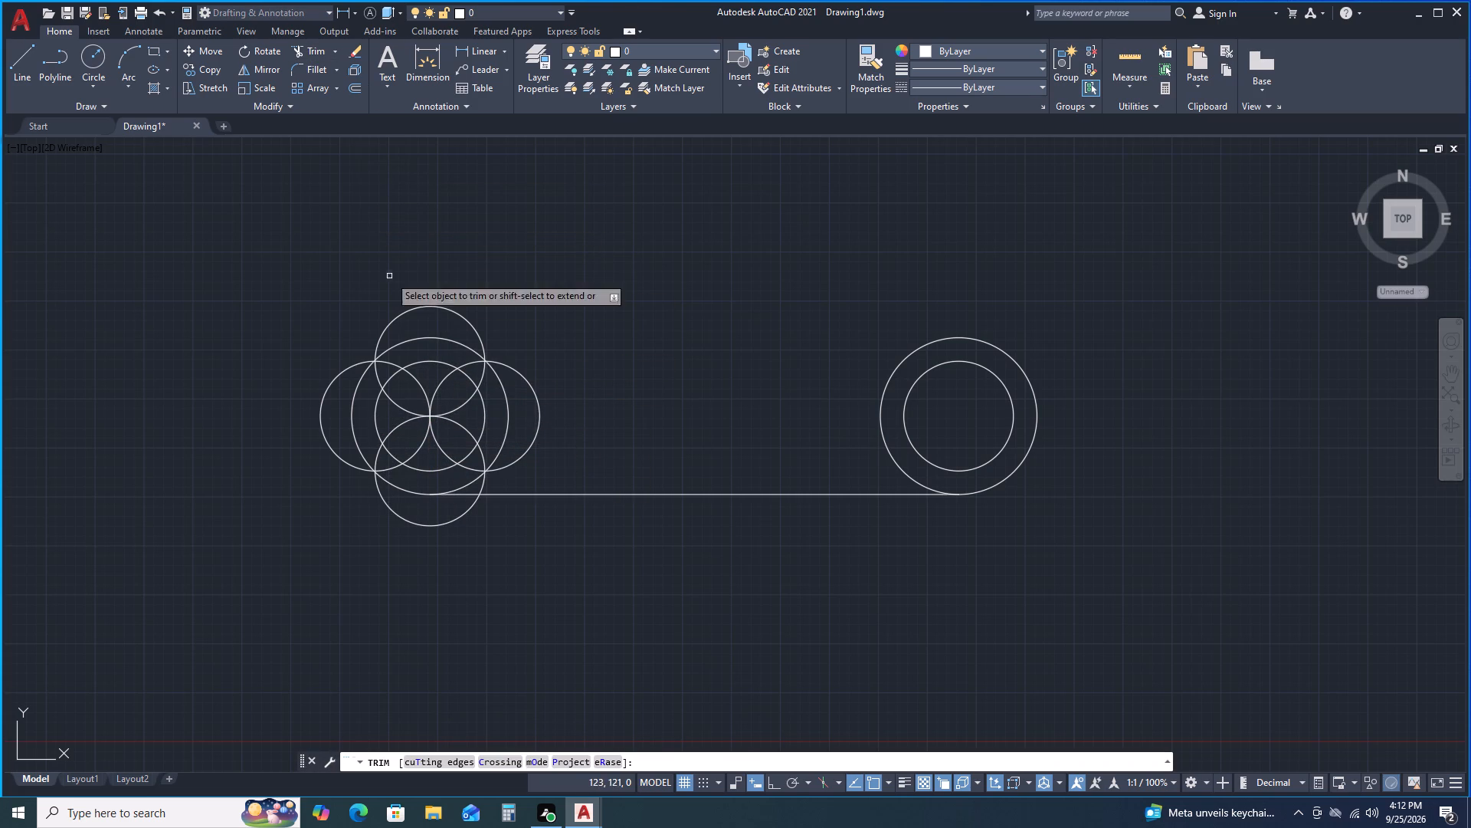
{"action": "left_click", "coordinate": [400, 312]}
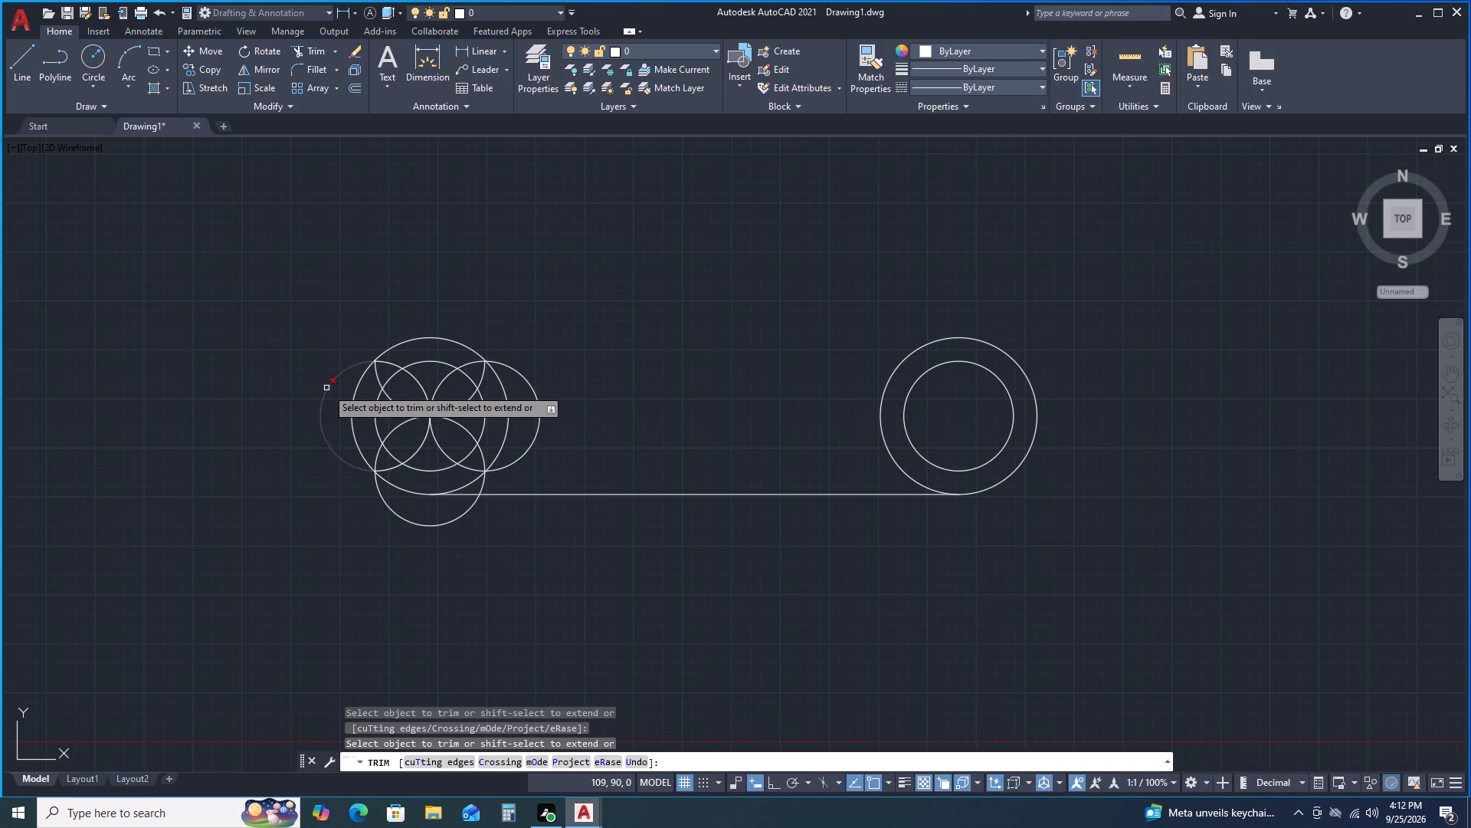
{"action": "left_click", "coordinate": [326, 388]}
{"action": "left_click", "coordinate": [401, 516]}
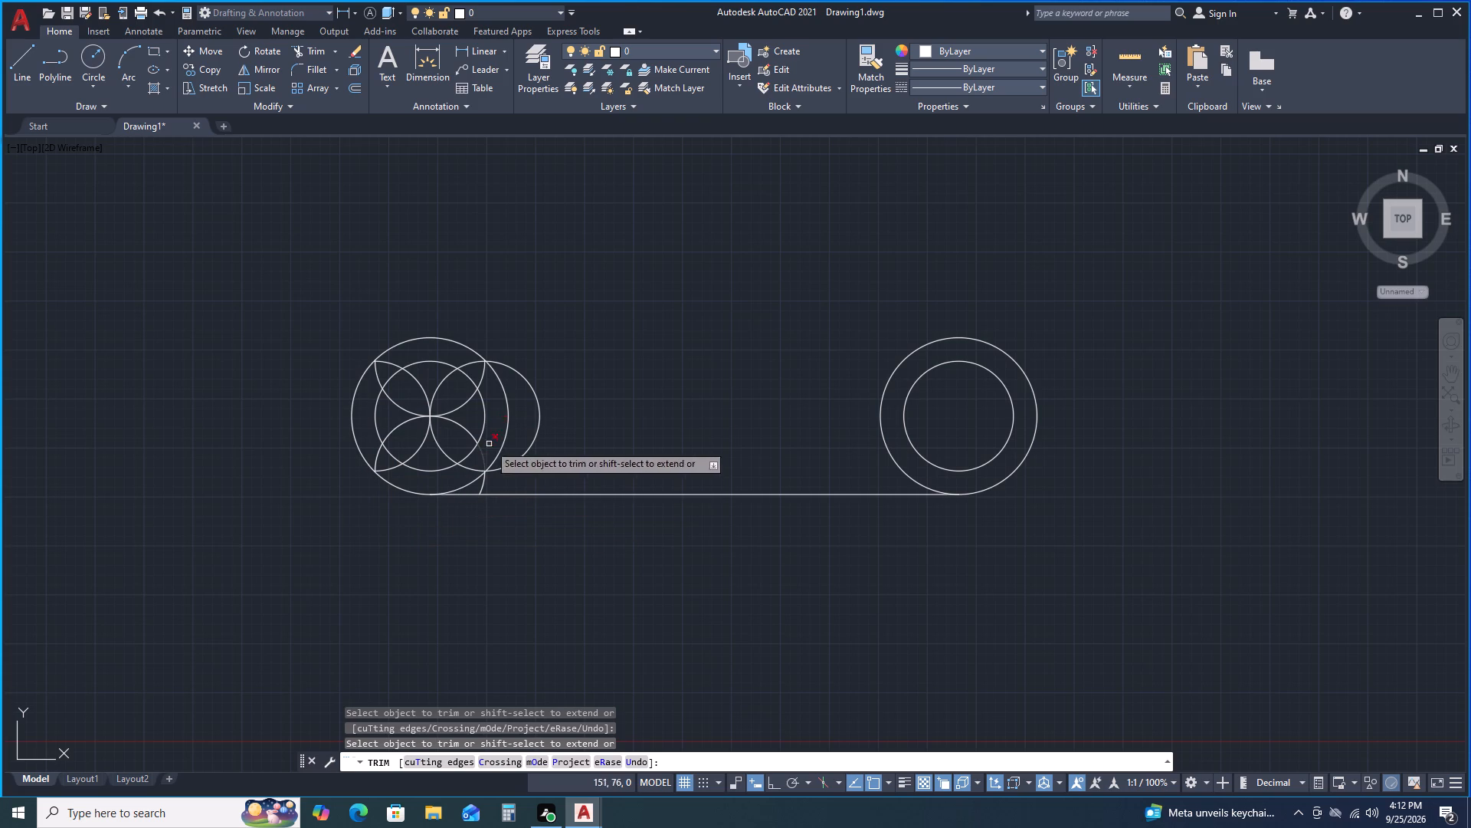
{"action": "left_click", "coordinate": [541, 411]}
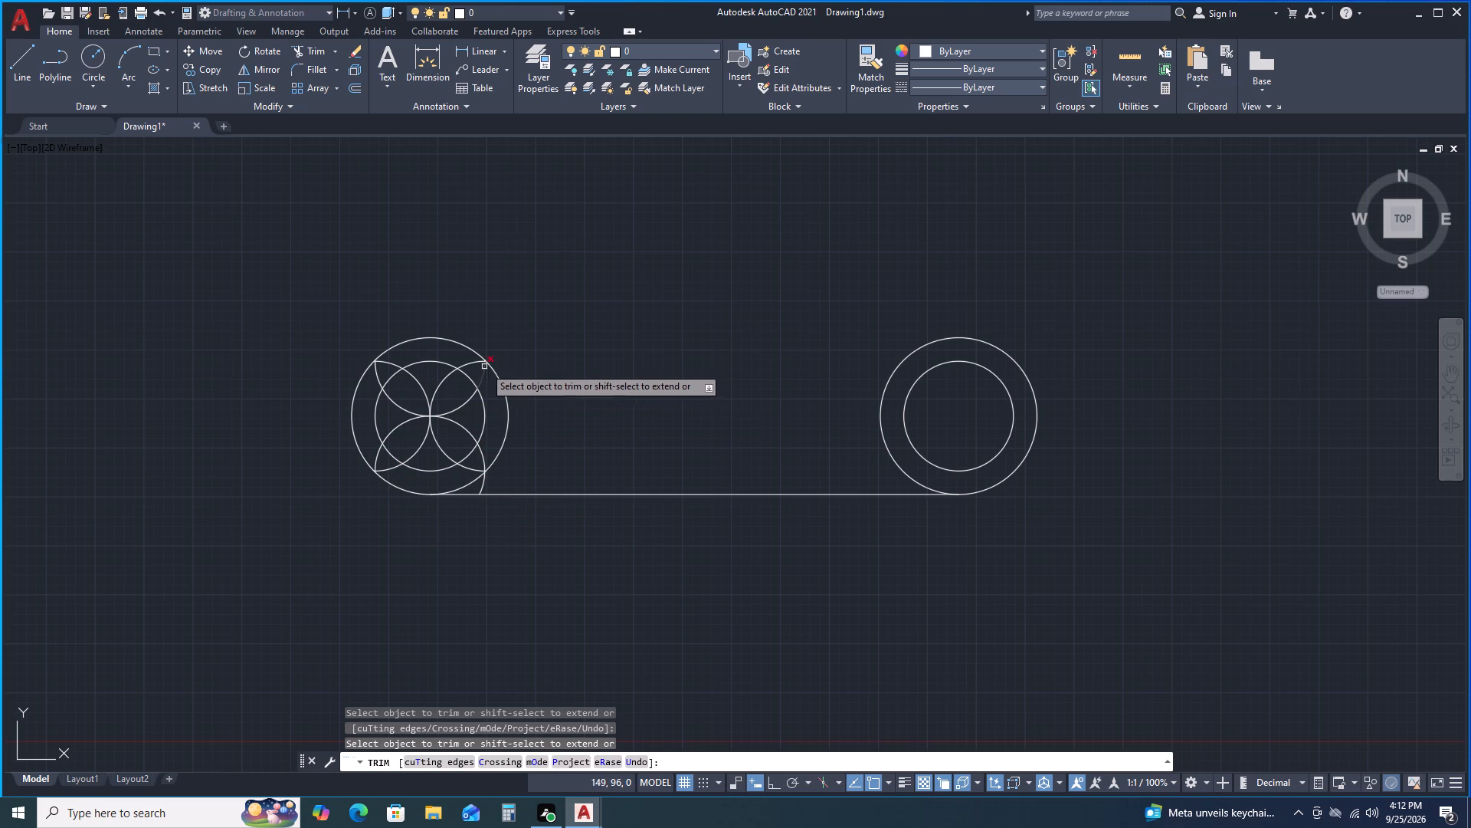
Trim the remaining arc pieces outside the left 14 mm radius circle, keeping only the four-petal arcs inside it.
{"action": "left_click", "coordinate": [470, 365]}
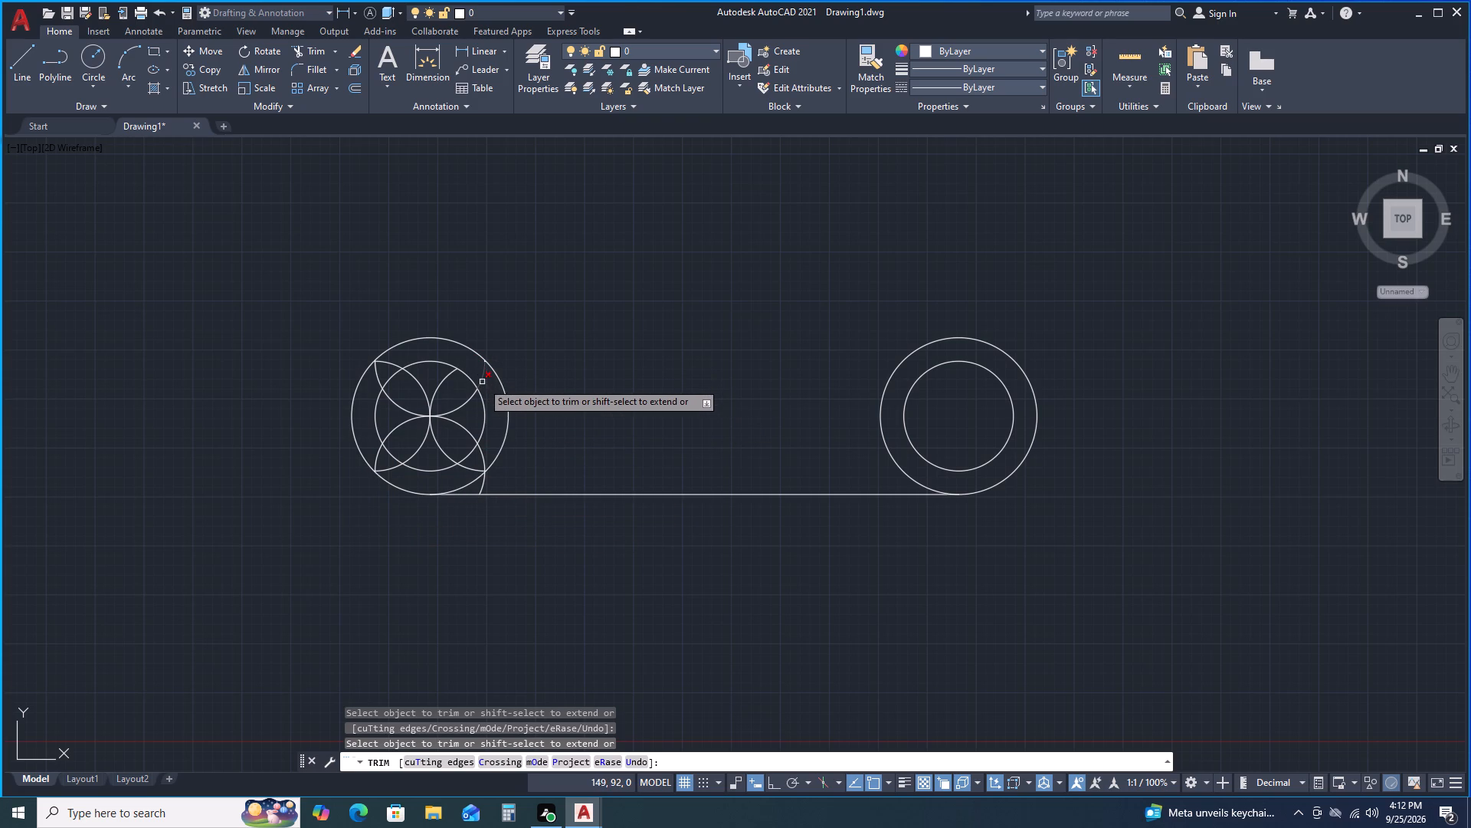
{"action": "left_click", "coordinate": [482, 382]}
{"action": "left_click", "coordinate": [390, 365]}
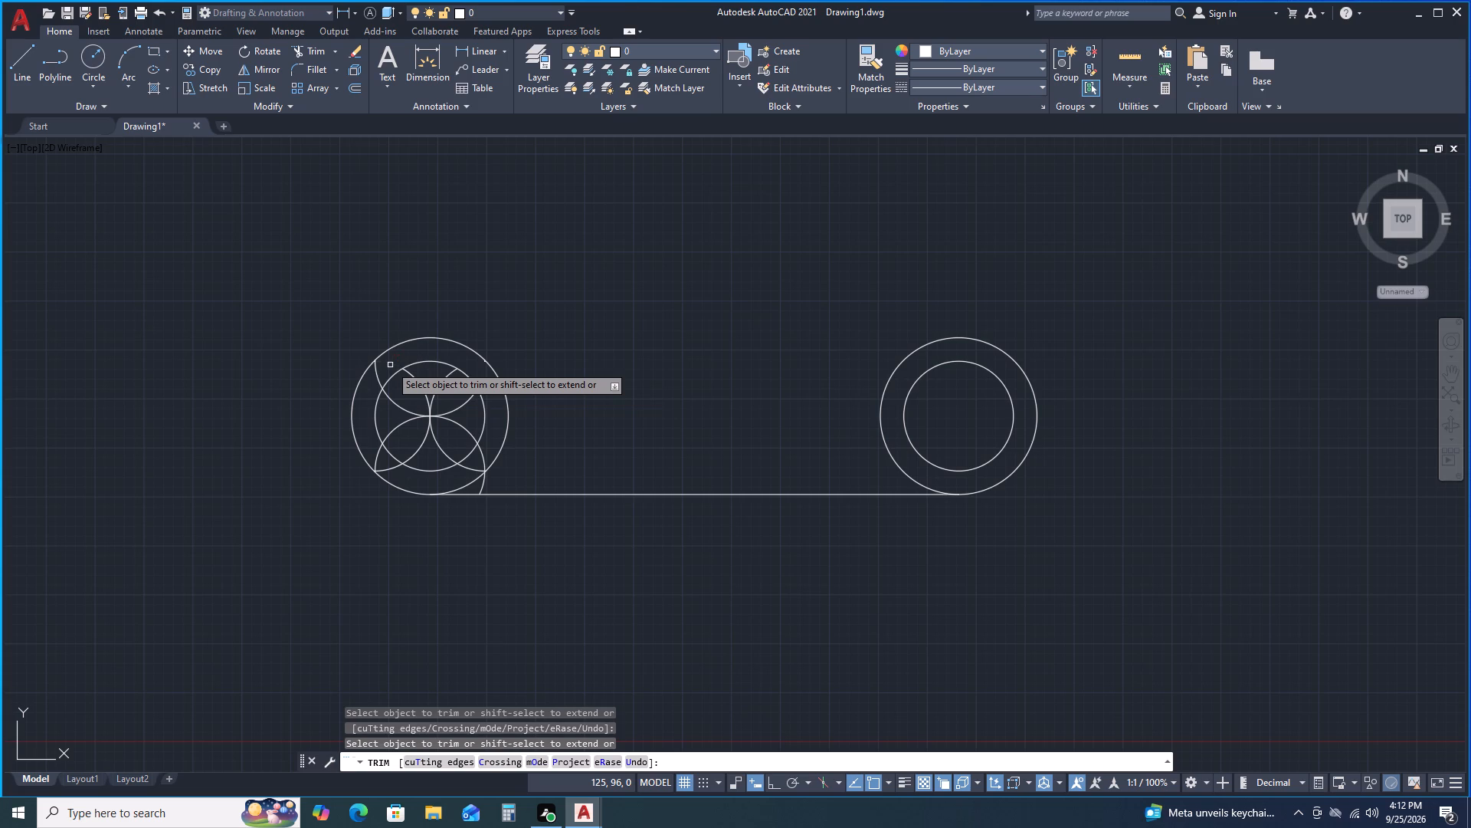
{"action": "left_click", "coordinate": [381, 379]}
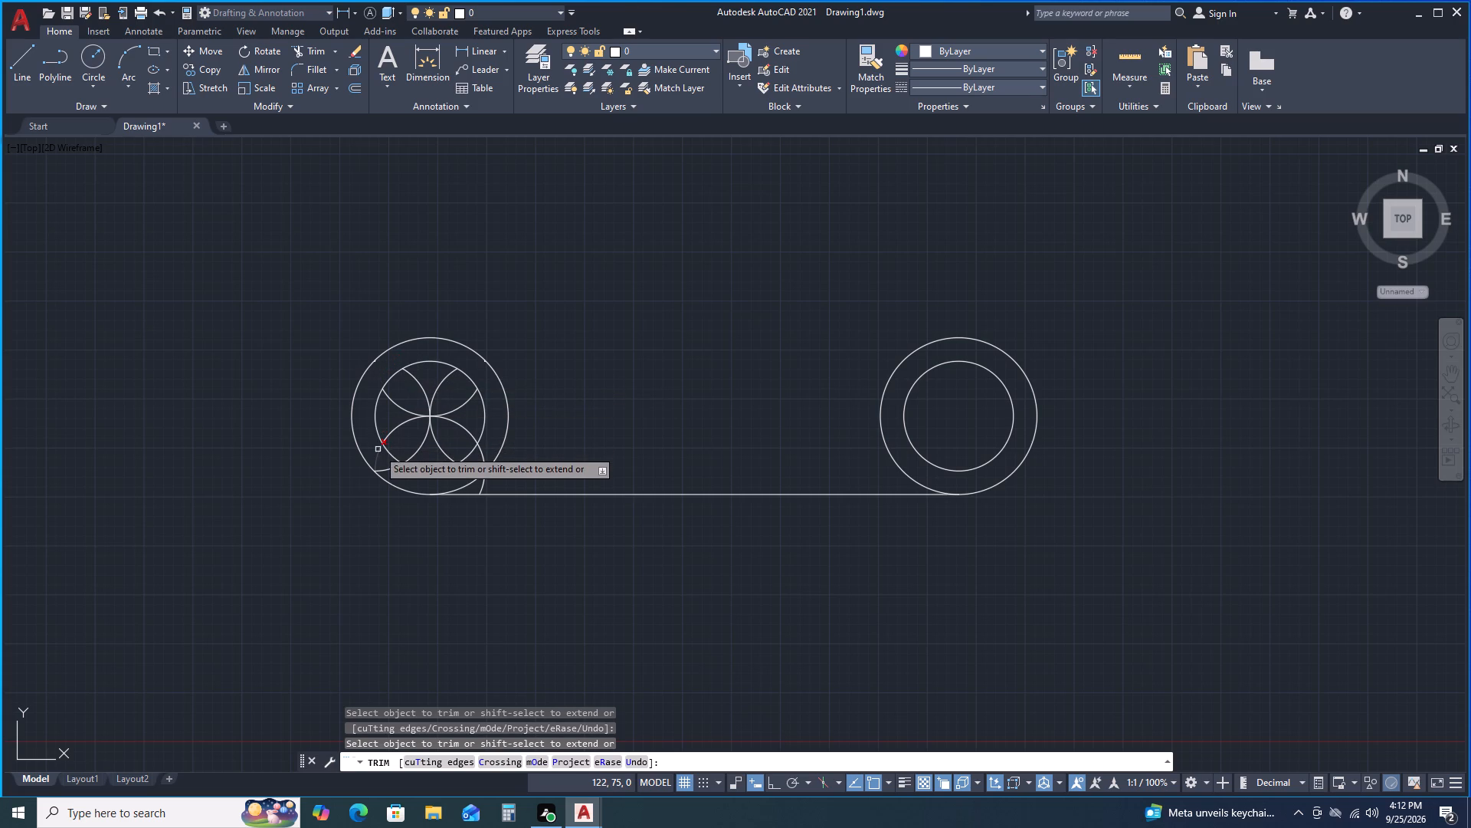
{"action": "left_click", "coordinate": [378, 449]}
{"action": "left_click", "coordinate": [392, 465]}
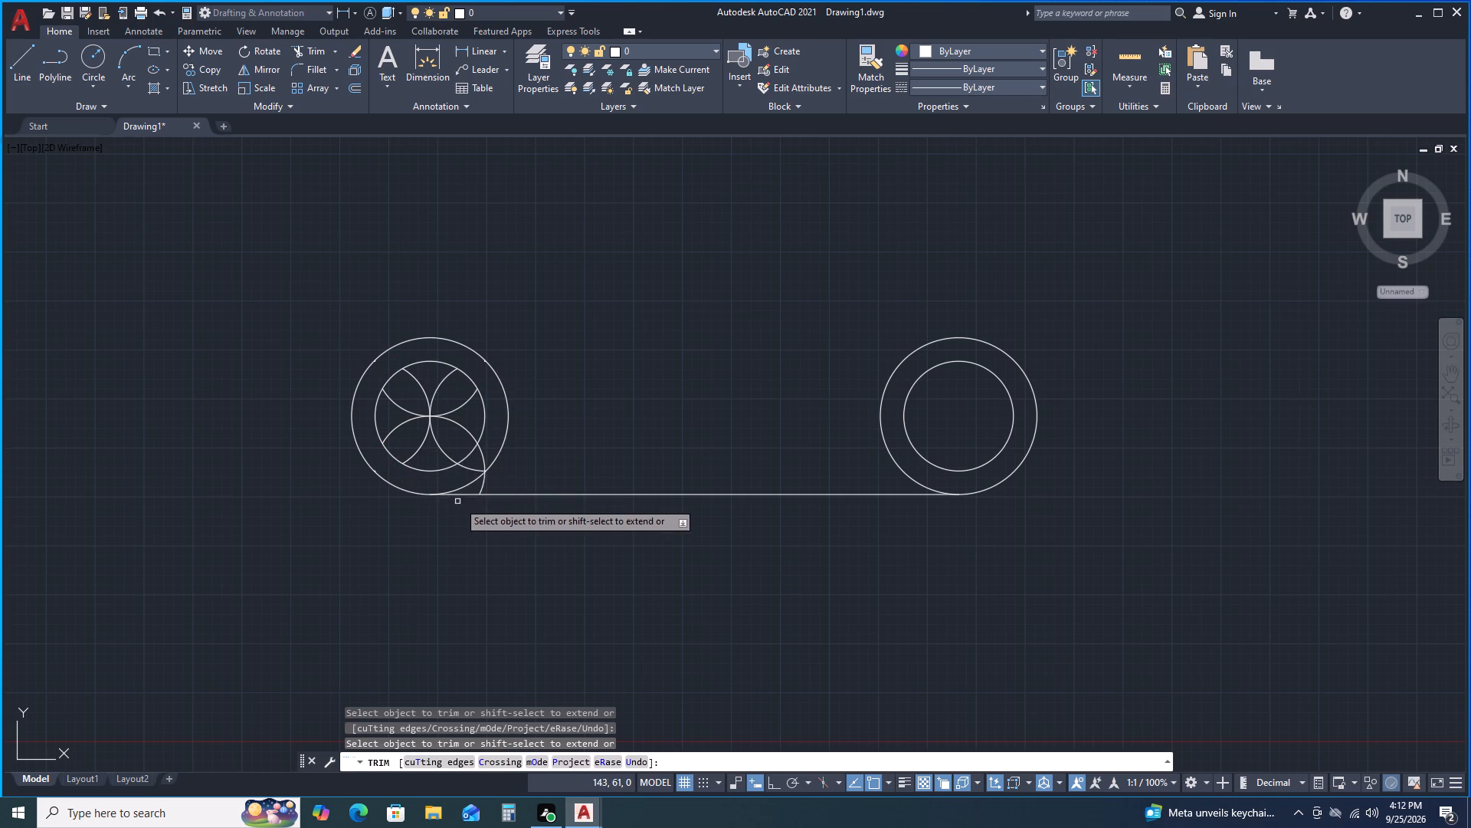
{"action": "left_click", "coordinate": [469, 468]}
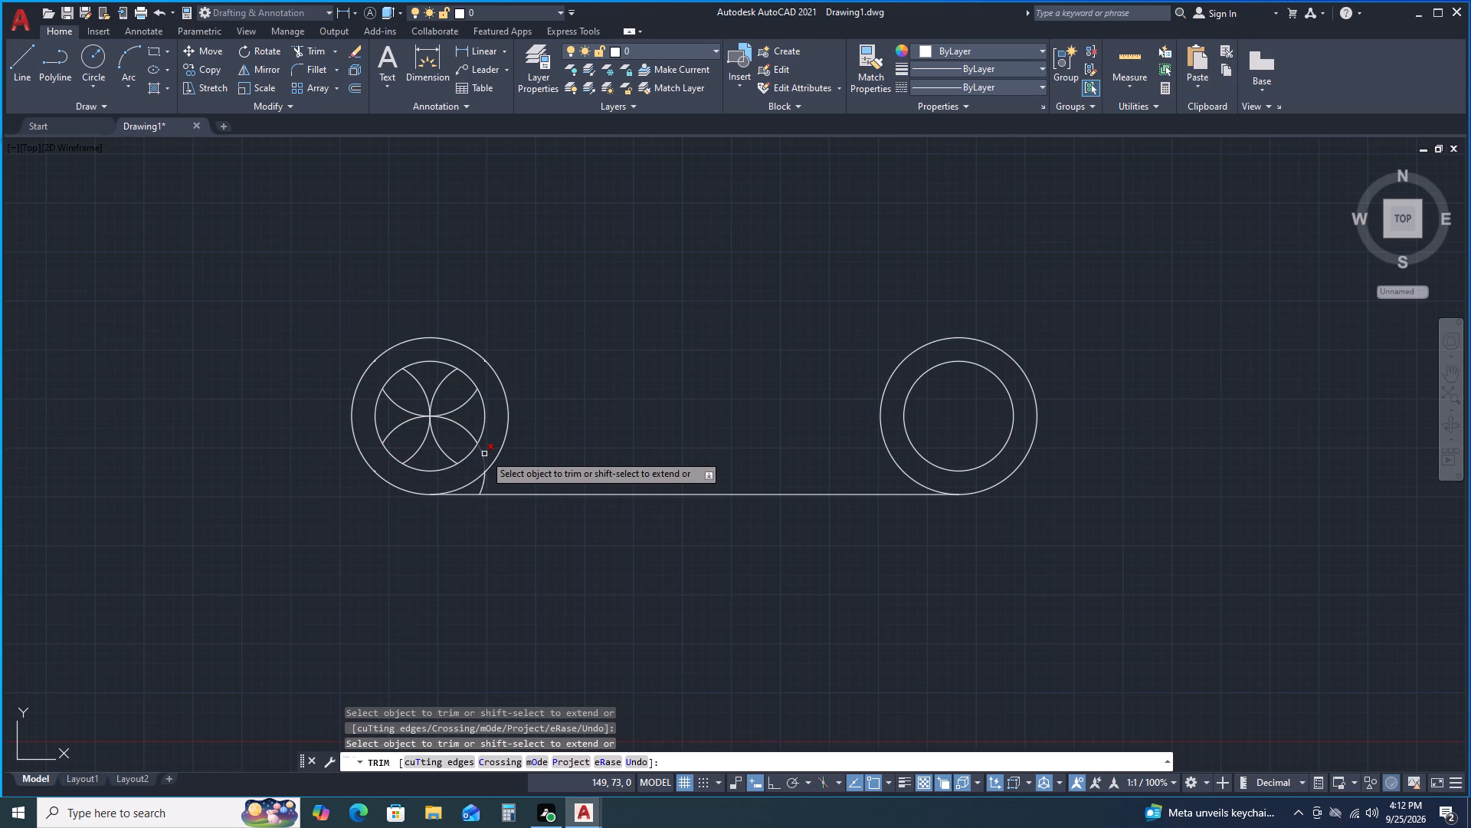
{"action": "left_click", "coordinate": [484, 454]}
{"action": "left_click", "coordinate": [486, 483]}
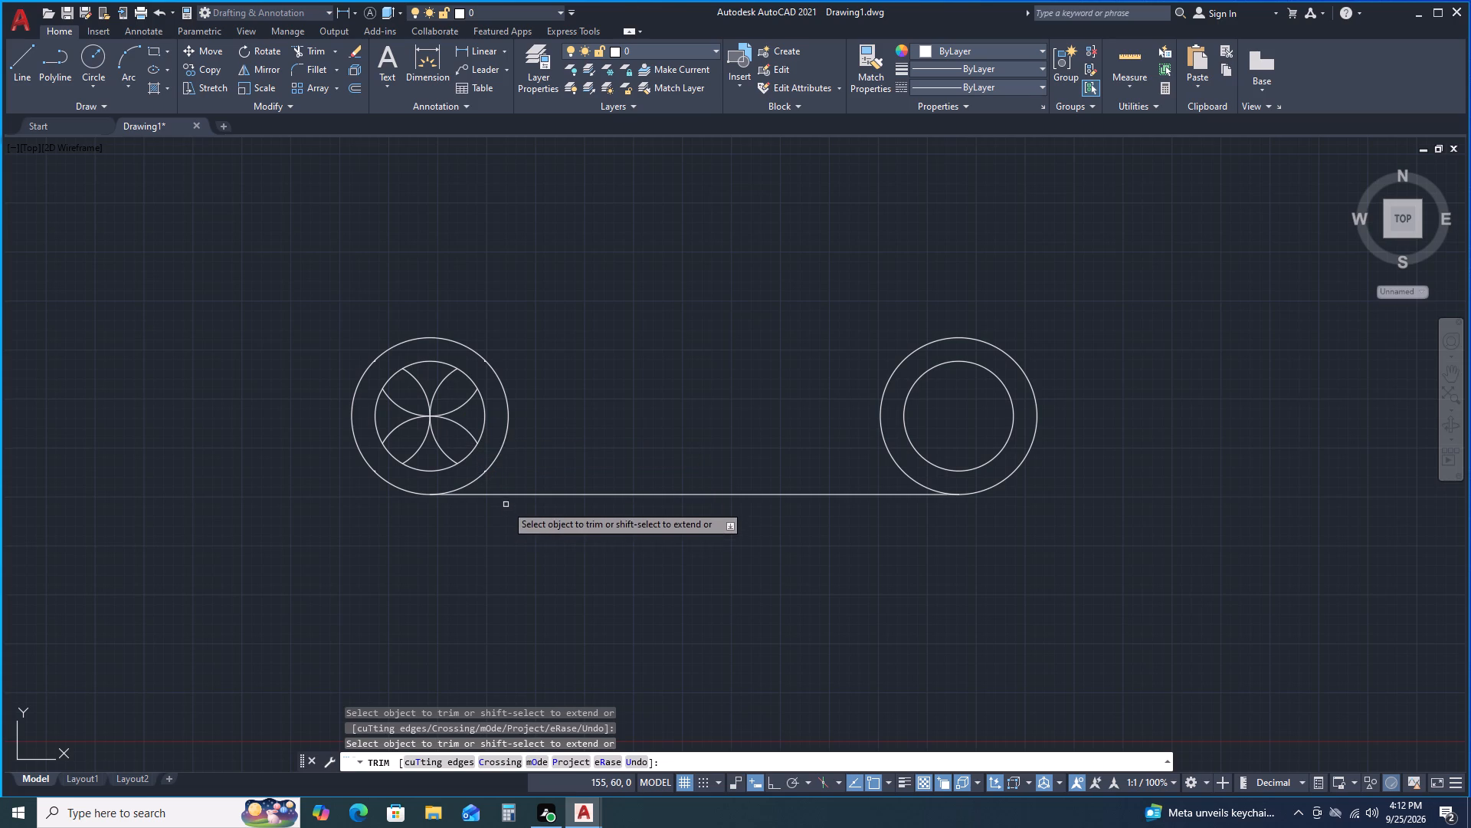
{"action": "scroll", "coordinate": [507, 502], "scroll_direction": "down", "scroll_amount": 1}
{"action": "key", "text": "space"}
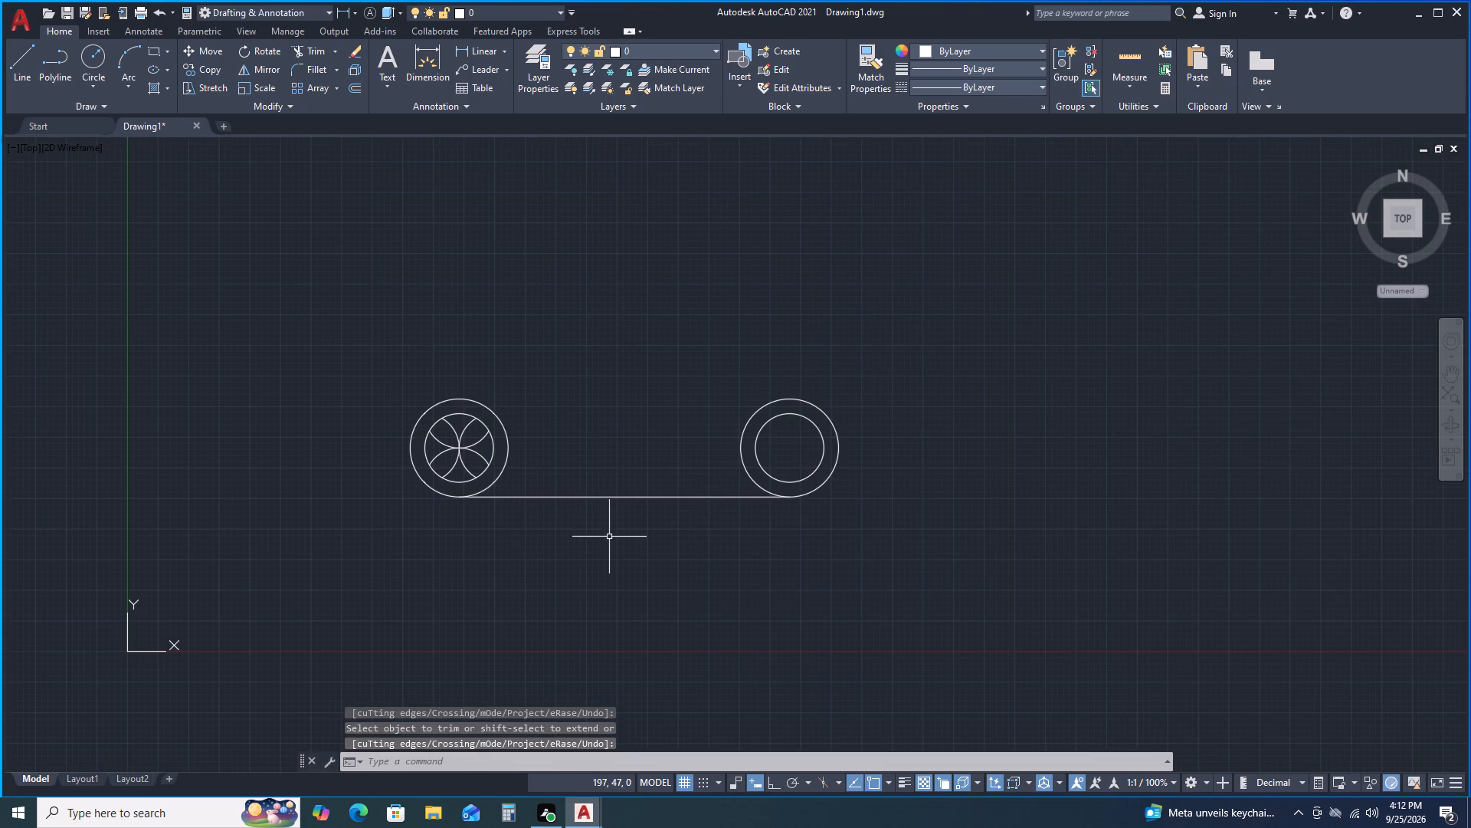
Copy the four petal arcs from the left circles' centre to the right circles' centre with Ortho on.
{"action": "scroll", "coordinate": [611, 534], "scroll_direction": "down", "scroll_amount": 1}
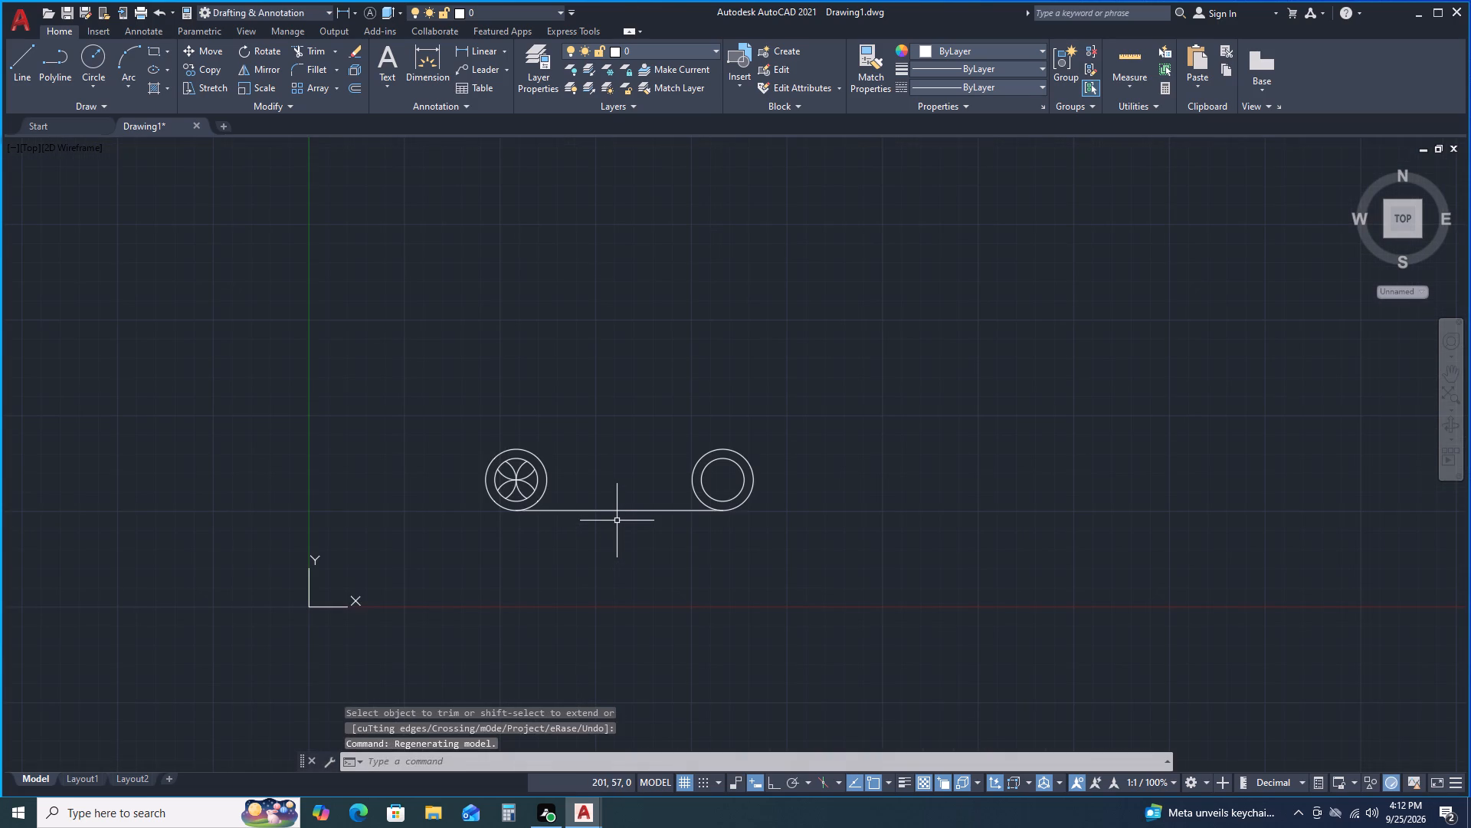
{"action": "middle_click_drag", "start_coordinate": [671, 557], "coordinate": [622, 531]}
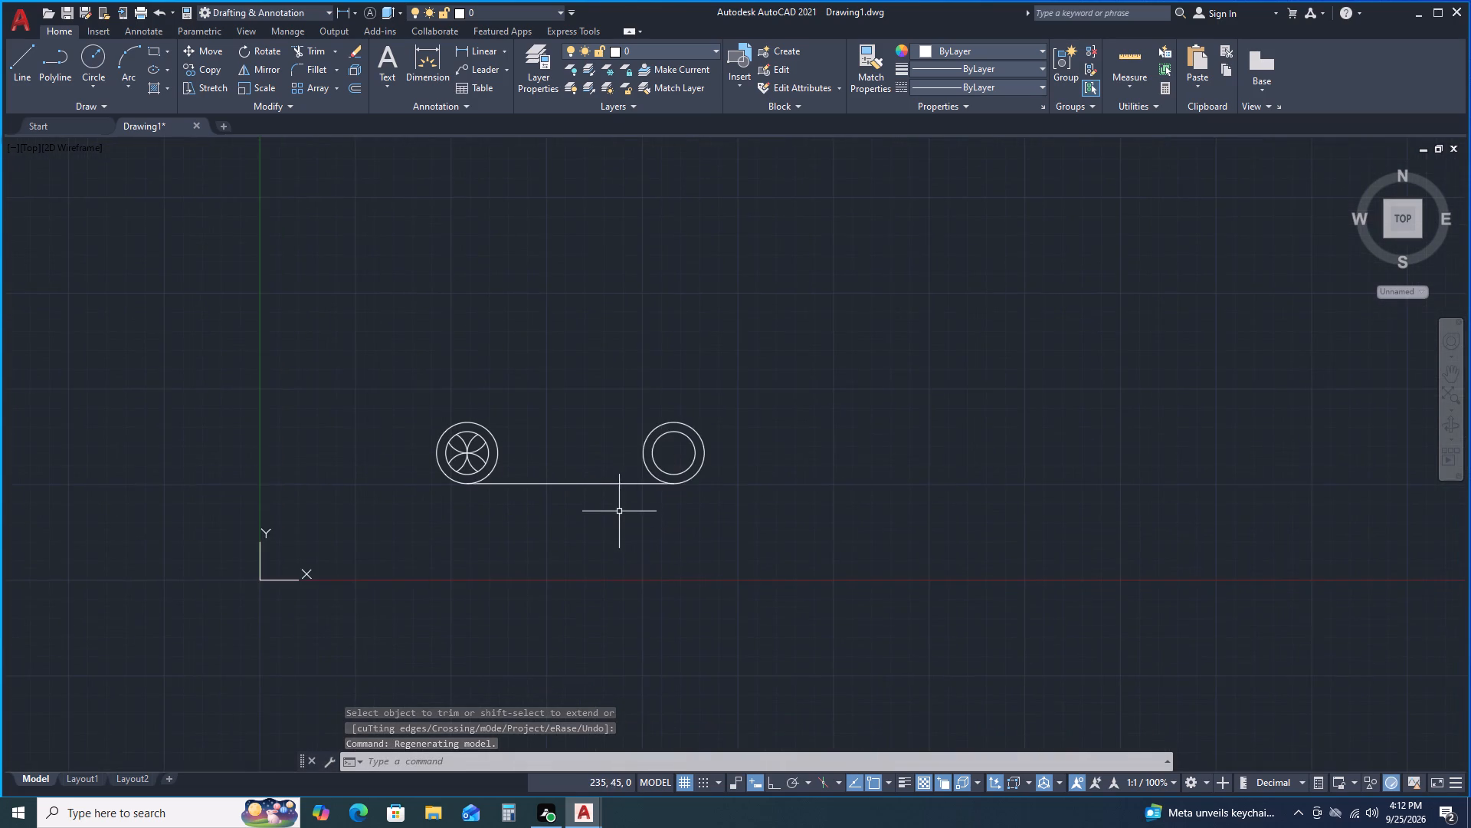
{"action": "scroll", "coordinate": [619, 492], "scroll_direction": "up", "scroll_amount": 1}
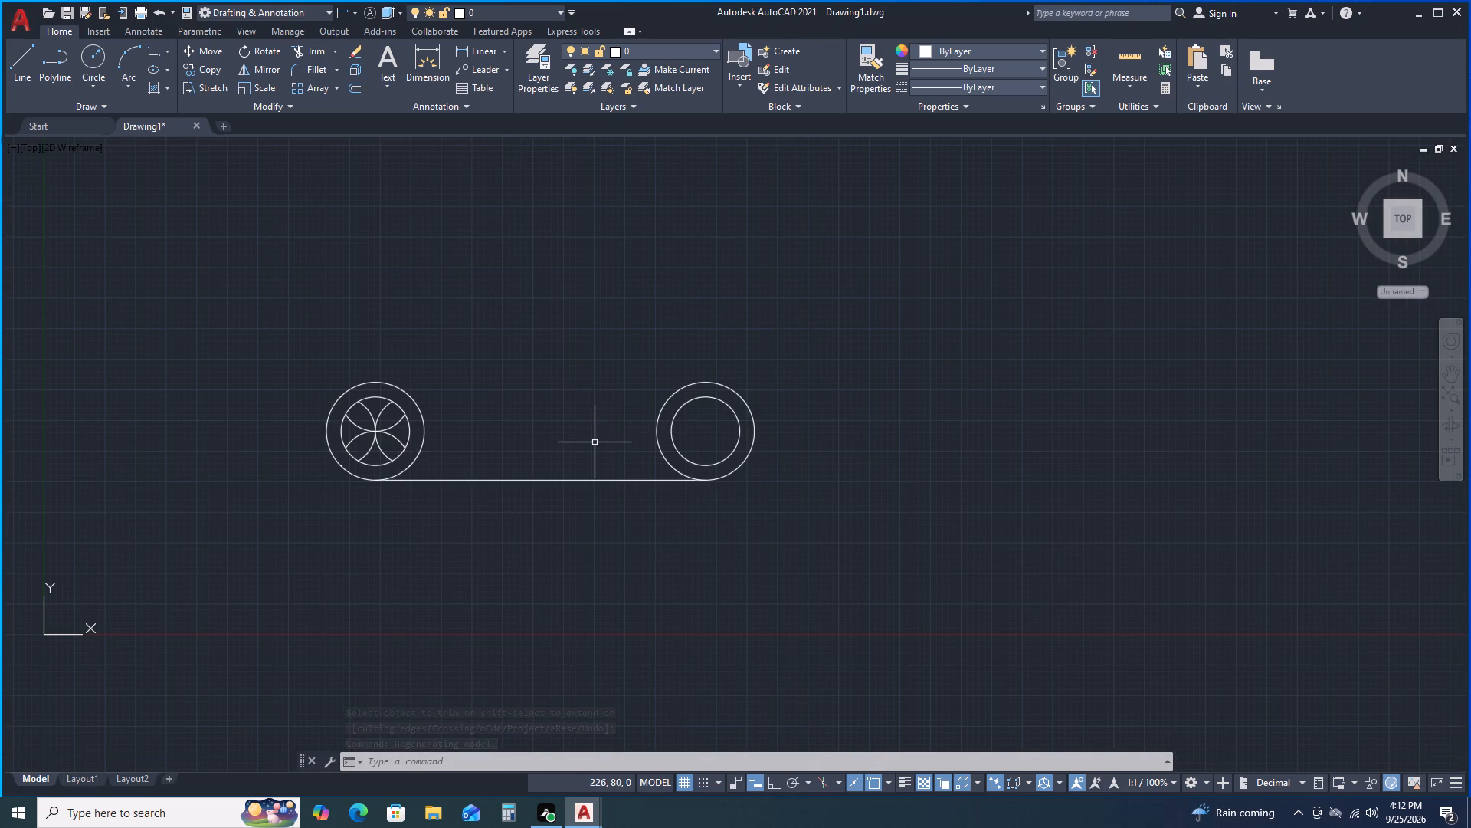
{"action": "scroll", "coordinate": [595, 442], "scroll_direction": "up", "scroll_amount": 1}
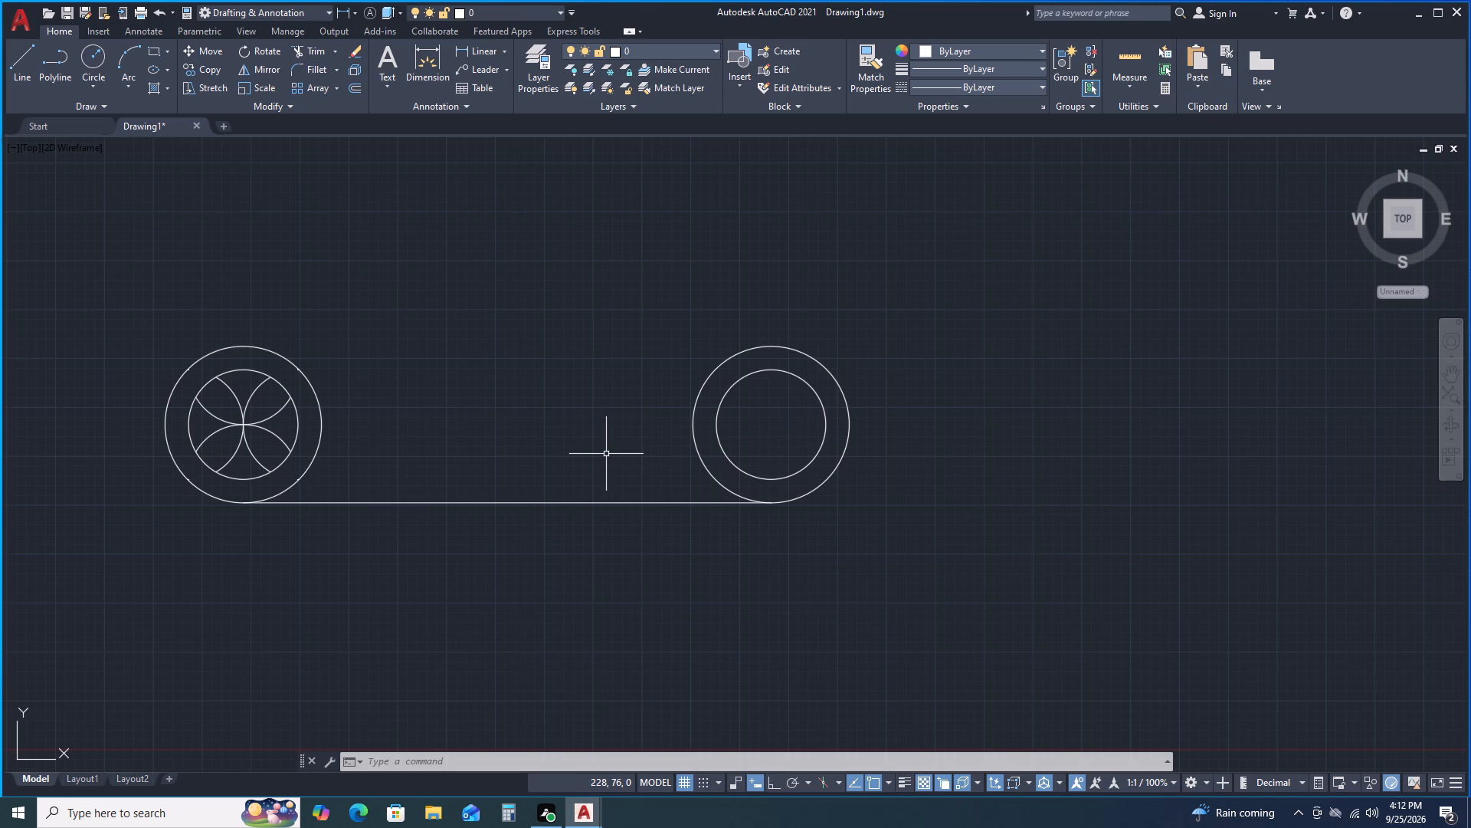
{"action": "scroll", "coordinate": [267, 461], "scroll_direction": "up", "scroll_amount": 1}
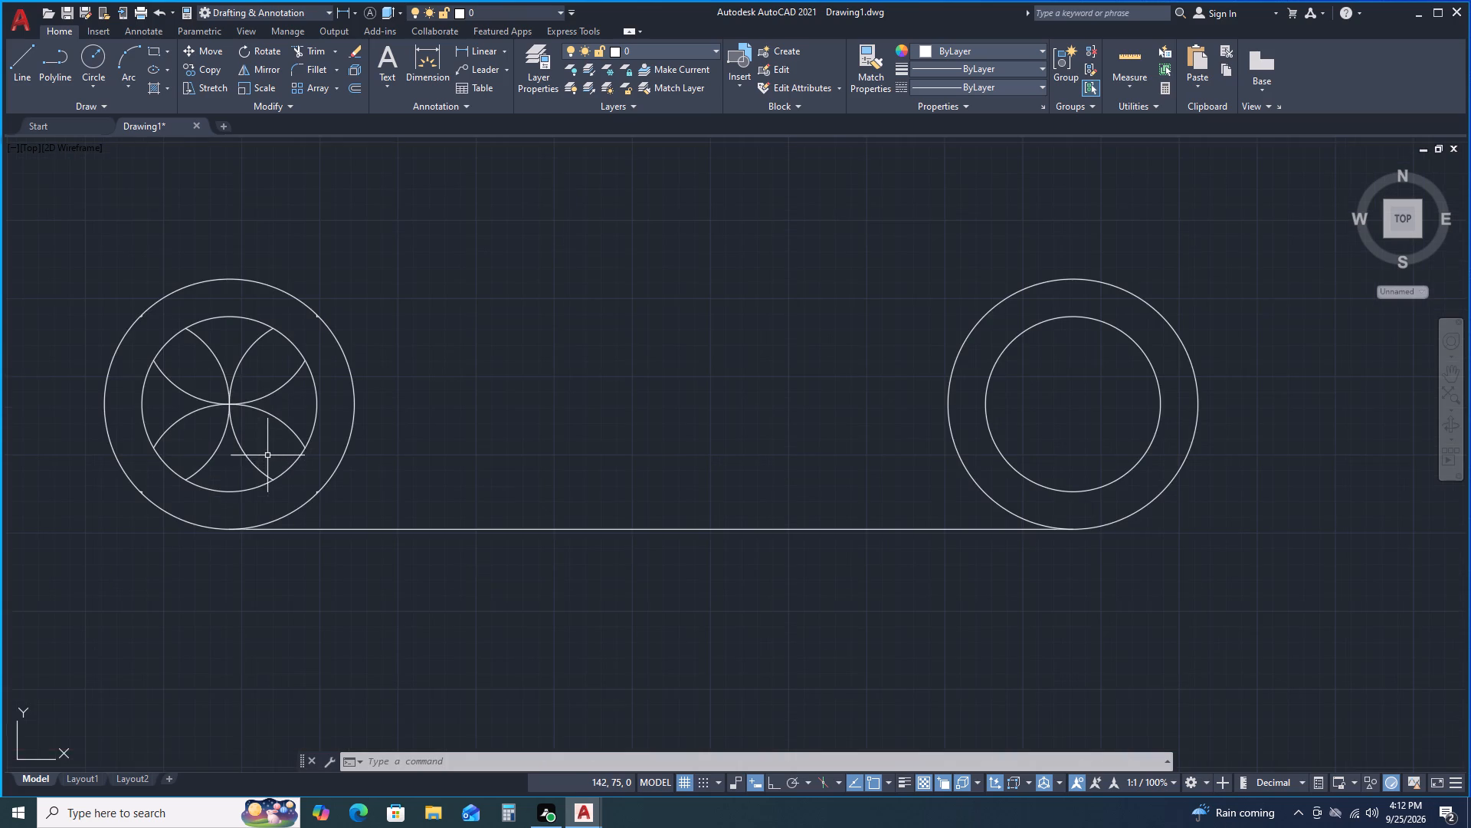
{"action": "scroll", "coordinate": [277, 440], "scroll_direction": "up", "scroll_amount": 1}
{"action": "left_click", "coordinate": [270, 410]}
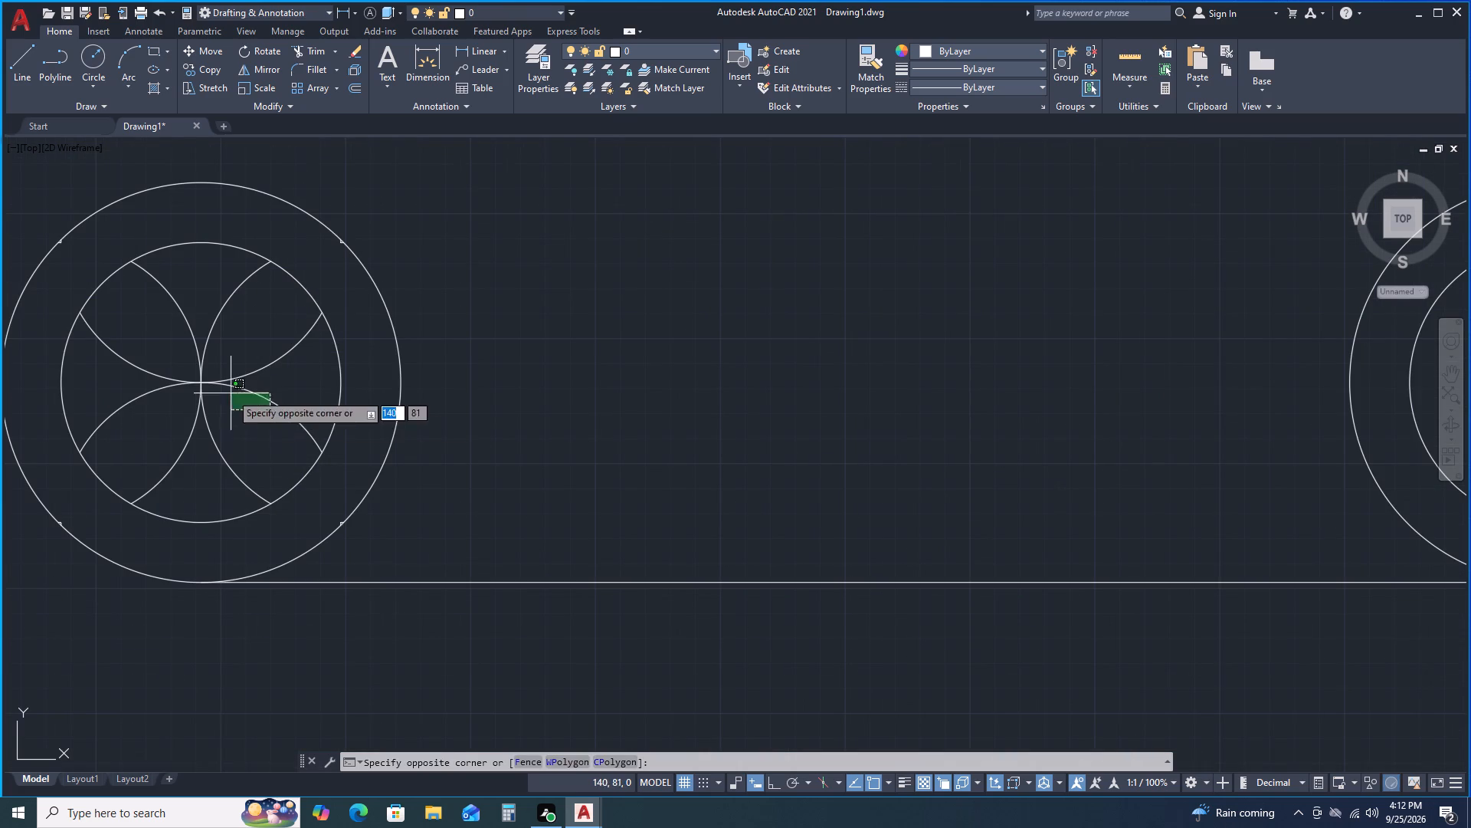
{"action": "left_click", "coordinate": [166, 345]}
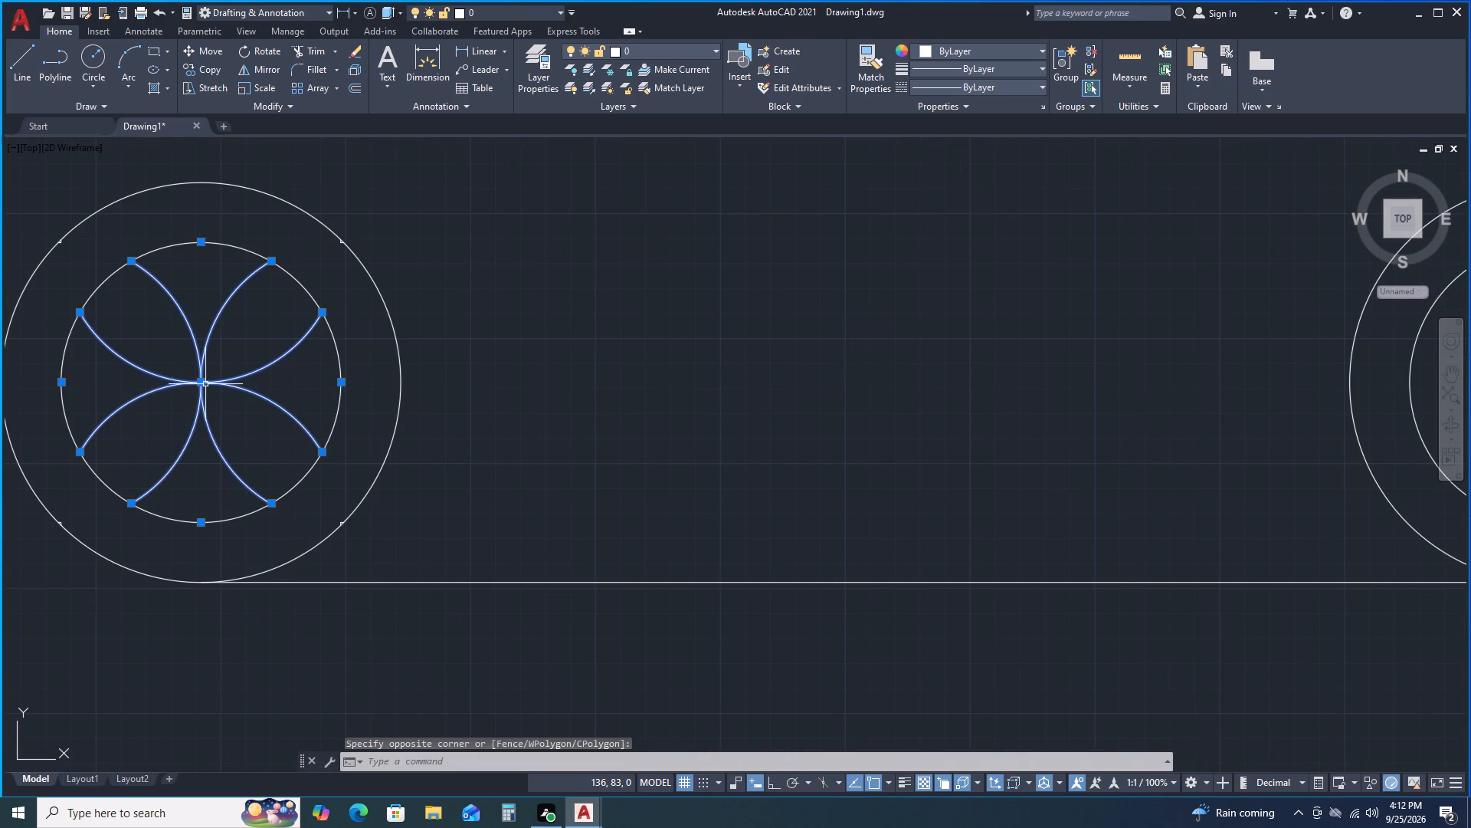
{"action": "right_click", "coordinate": [529, 349]}
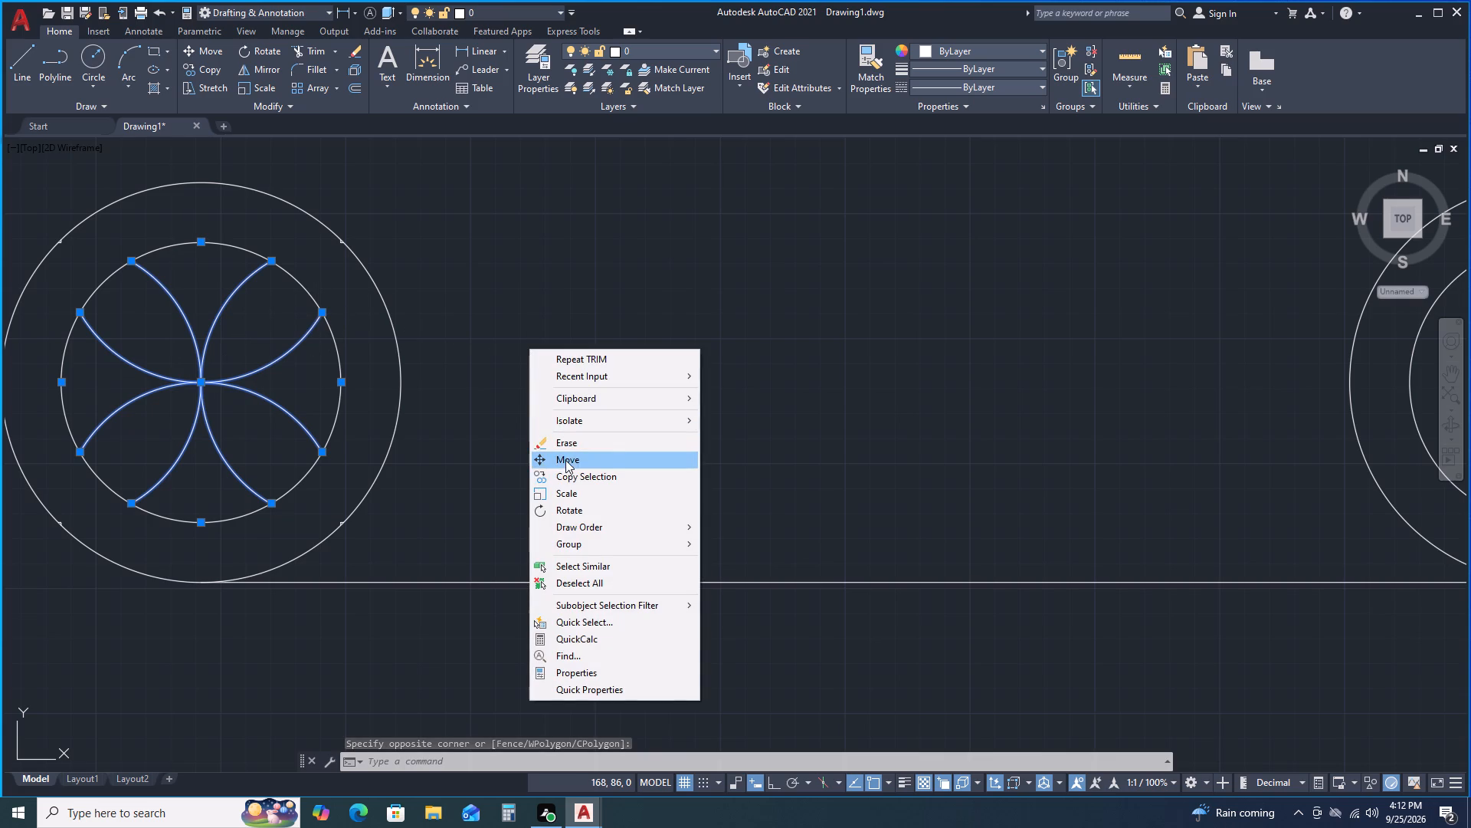
{"action": "left_click", "coordinate": [563, 476]}
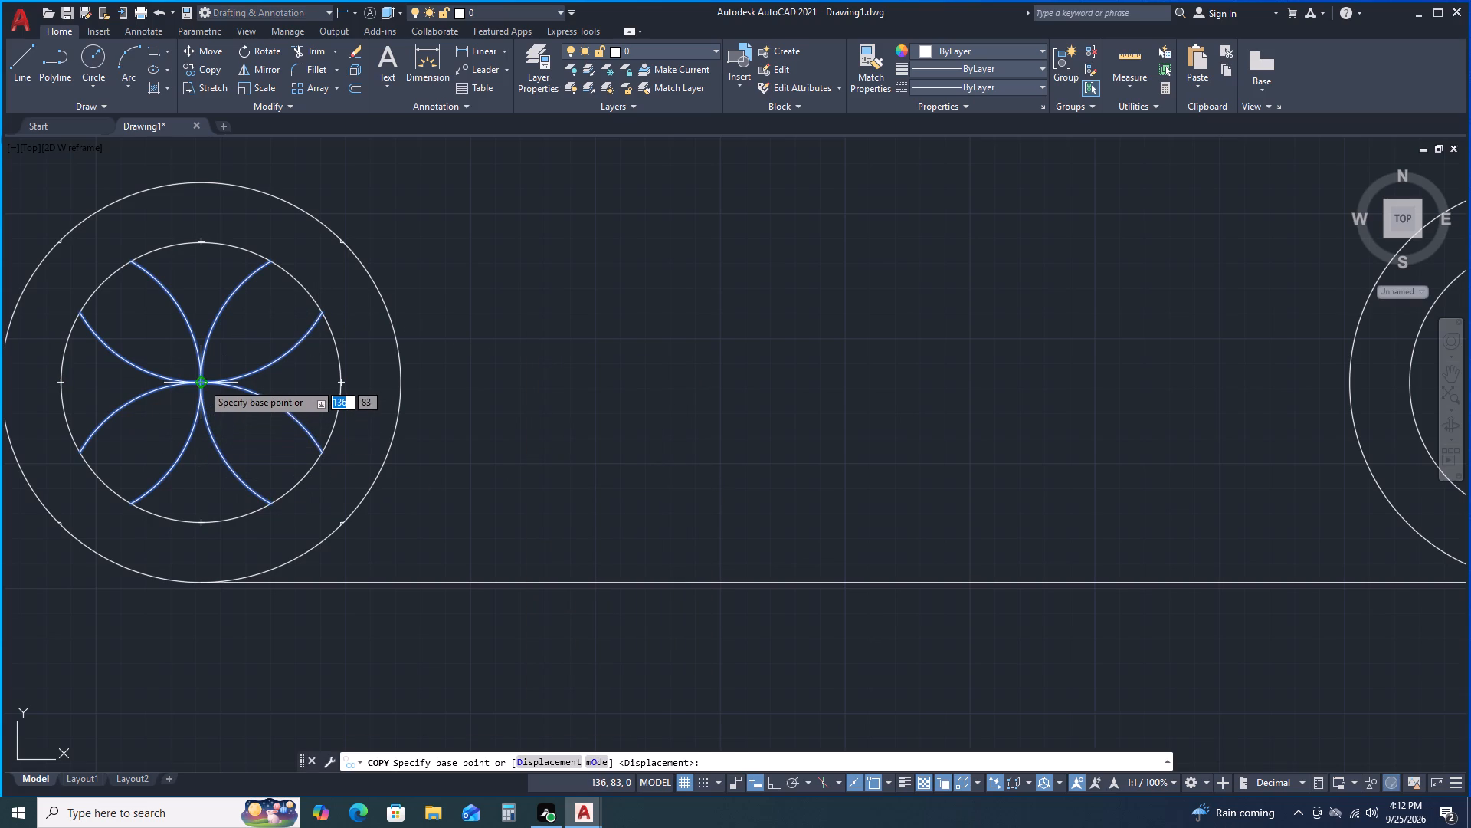
{"action": "left_click", "coordinate": [202, 383]}
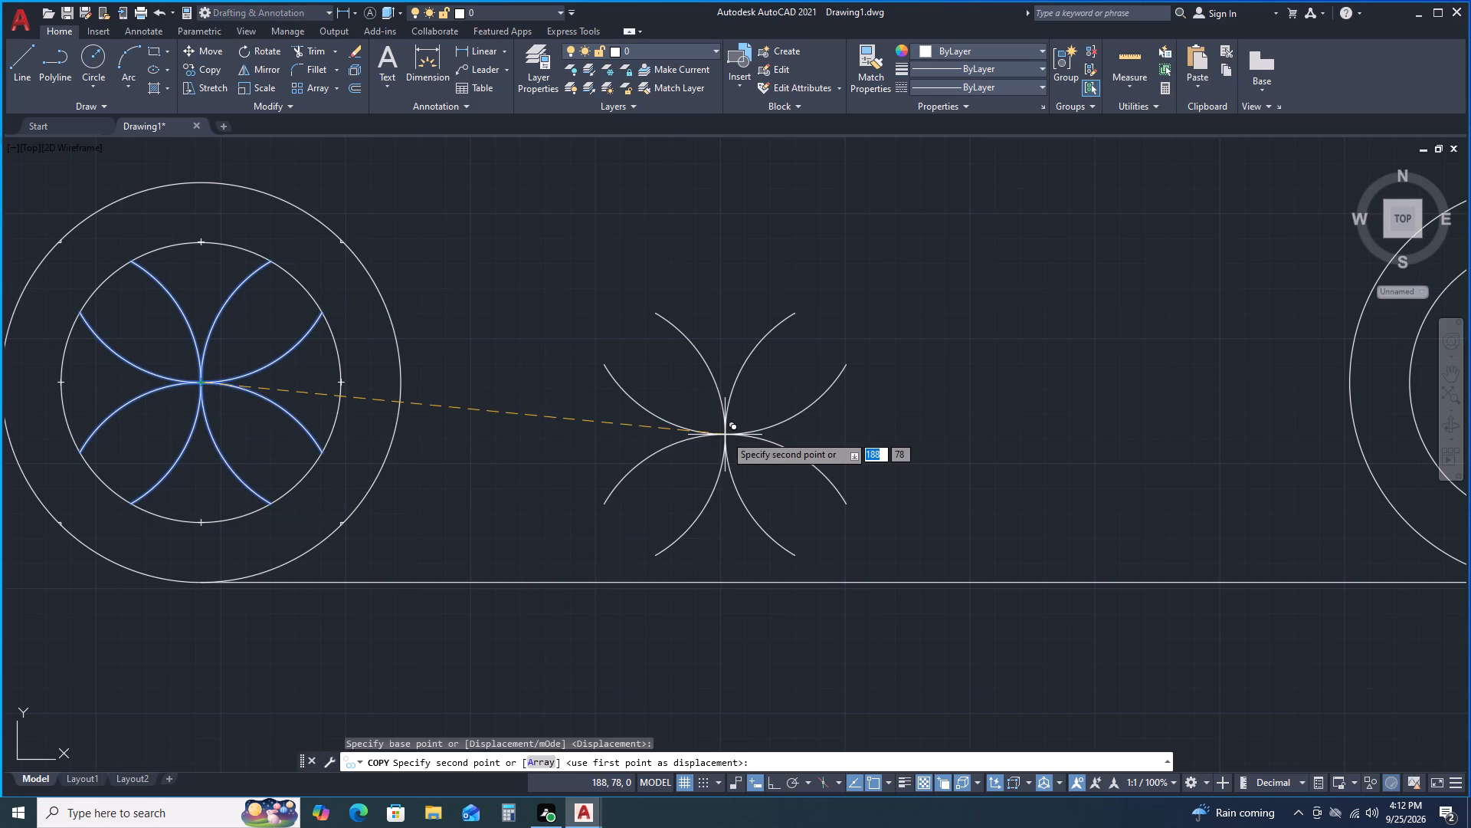
{"action": "key", "text": "F8"}
{"action": "middle_click_drag", "start_coordinate": [726, 419], "coordinate": [228, 509]}
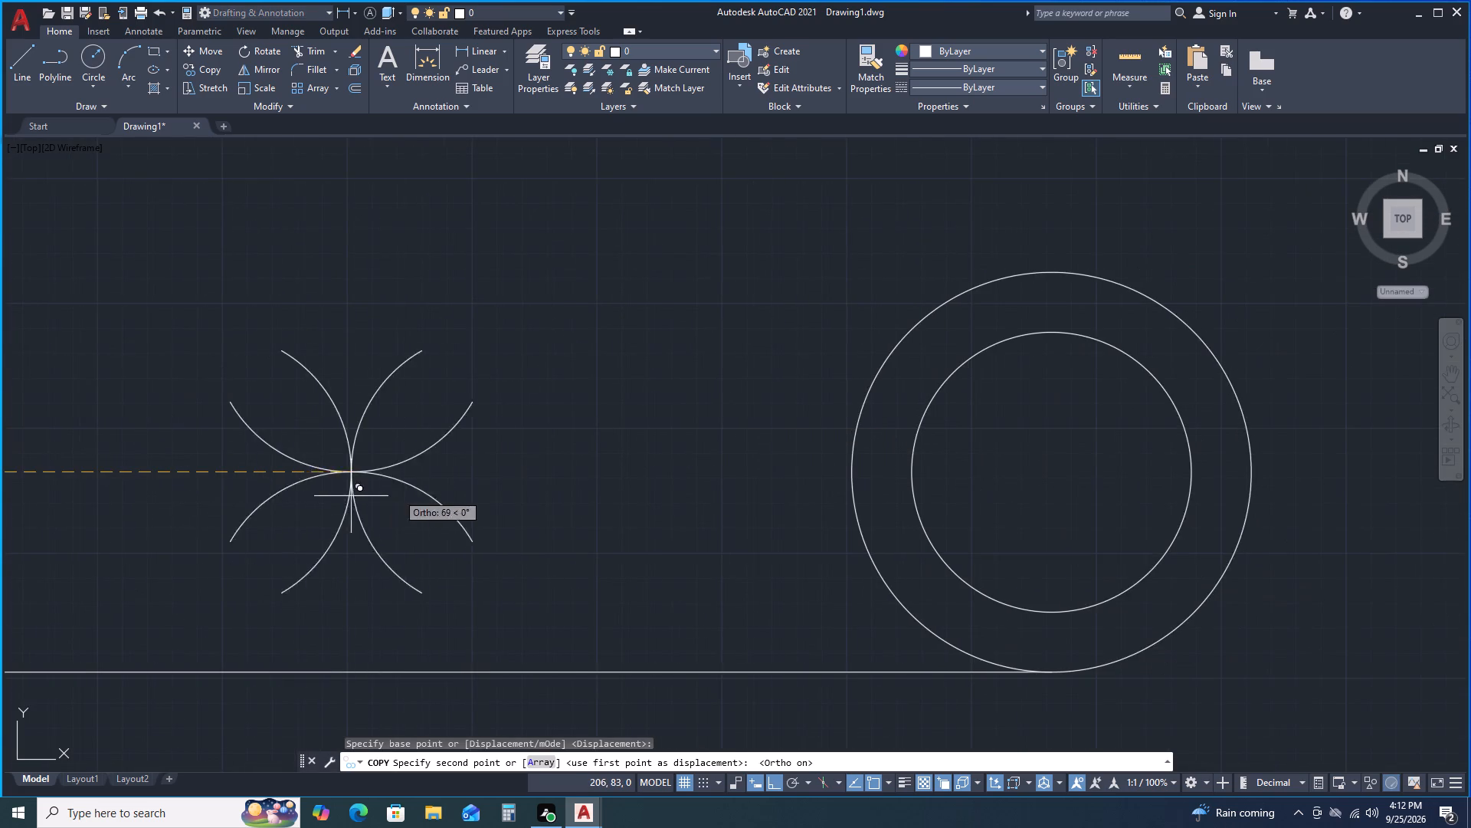
{"action": "scroll", "coordinate": [505, 475], "scroll_direction": "up", "scroll_amount": 1}
{"action": "scroll", "coordinate": [685, 384], "scroll_direction": "down", "scroll_amount": 1}
{"action": "scroll", "coordinate": [685, 388], "scroll_direction": "up", "scroll_amount": 1}
{"action": "scroll", "coordinate": [685, 396], "scroll_direction": "down", "scroll_amount": 1}
{"action": "scroll", "coordinate": [822, 537], "scroll_direction": "down", "scroll_amount": 2}
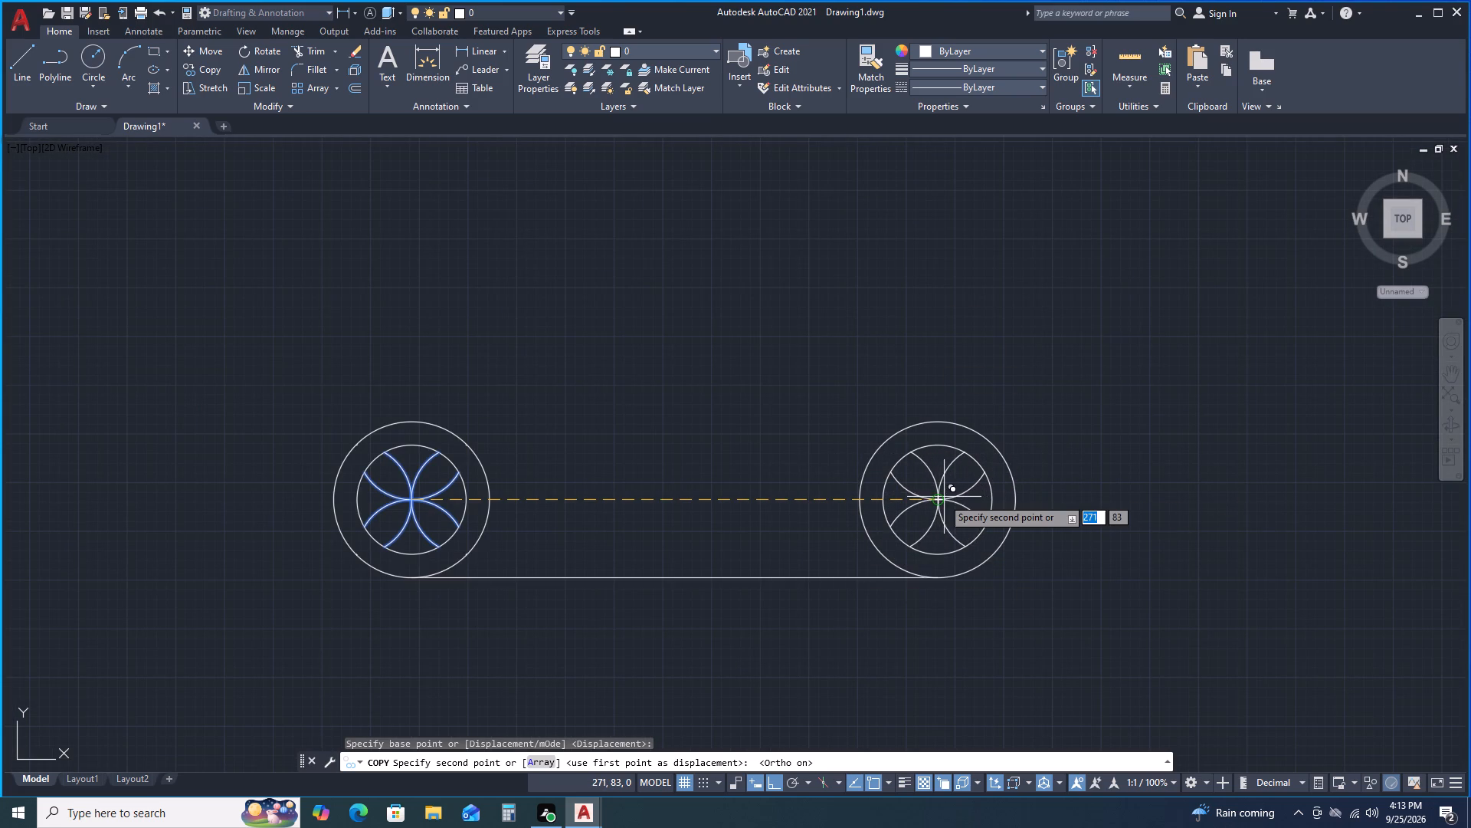
{"action": "left_click", "coordinate": [939, 498]}
{"action": "key", "text": "space"}
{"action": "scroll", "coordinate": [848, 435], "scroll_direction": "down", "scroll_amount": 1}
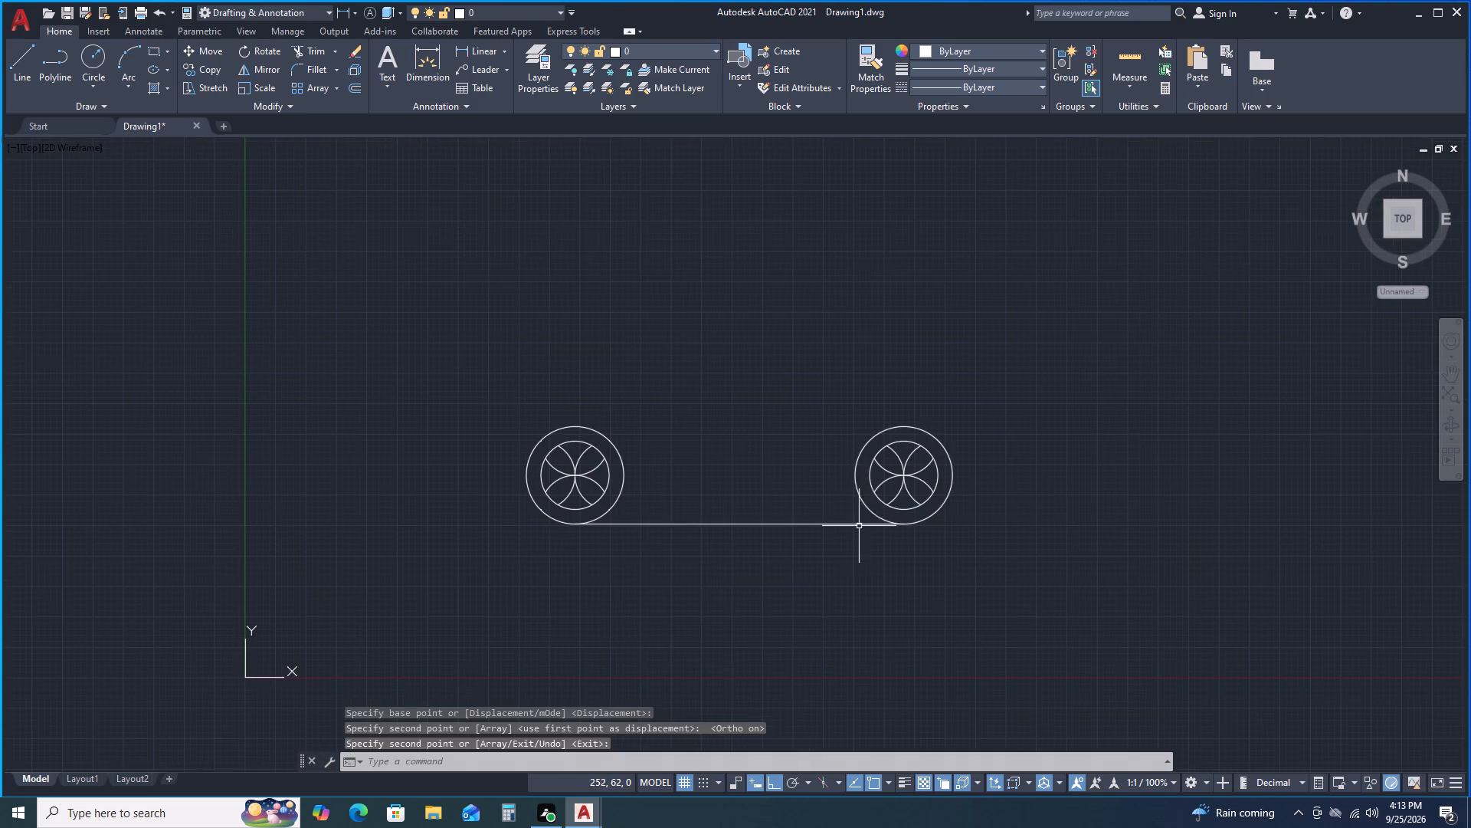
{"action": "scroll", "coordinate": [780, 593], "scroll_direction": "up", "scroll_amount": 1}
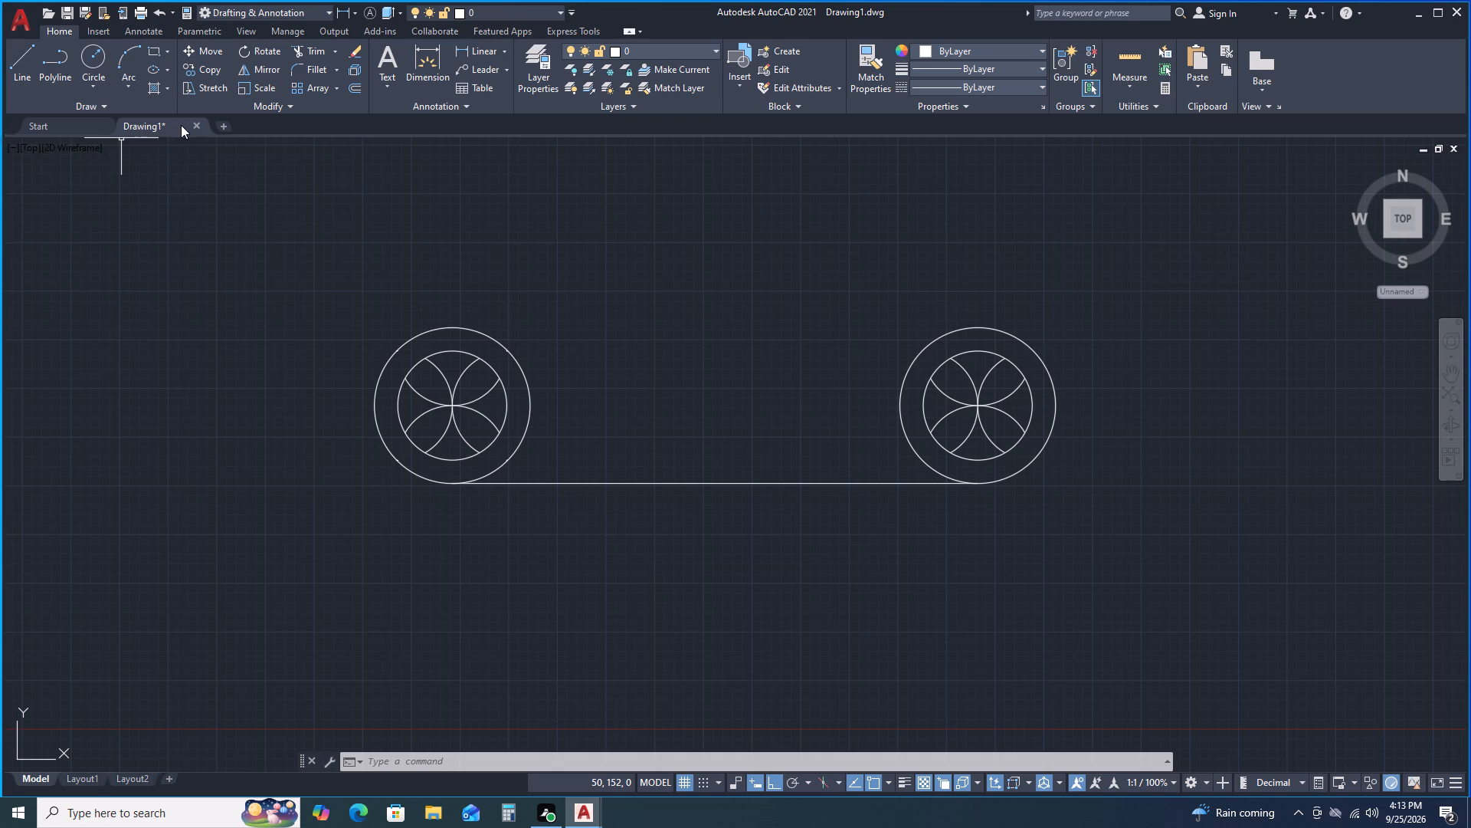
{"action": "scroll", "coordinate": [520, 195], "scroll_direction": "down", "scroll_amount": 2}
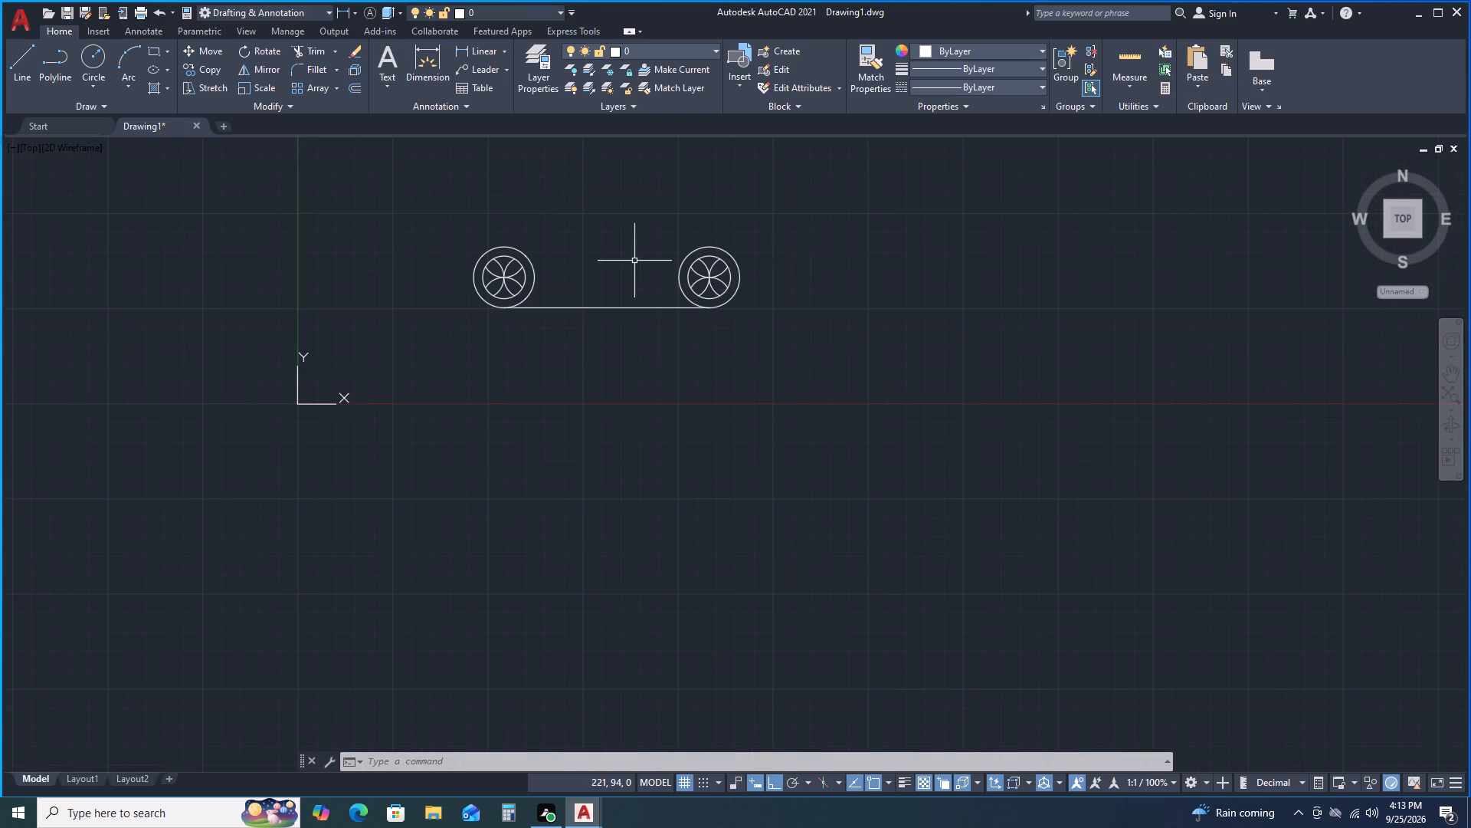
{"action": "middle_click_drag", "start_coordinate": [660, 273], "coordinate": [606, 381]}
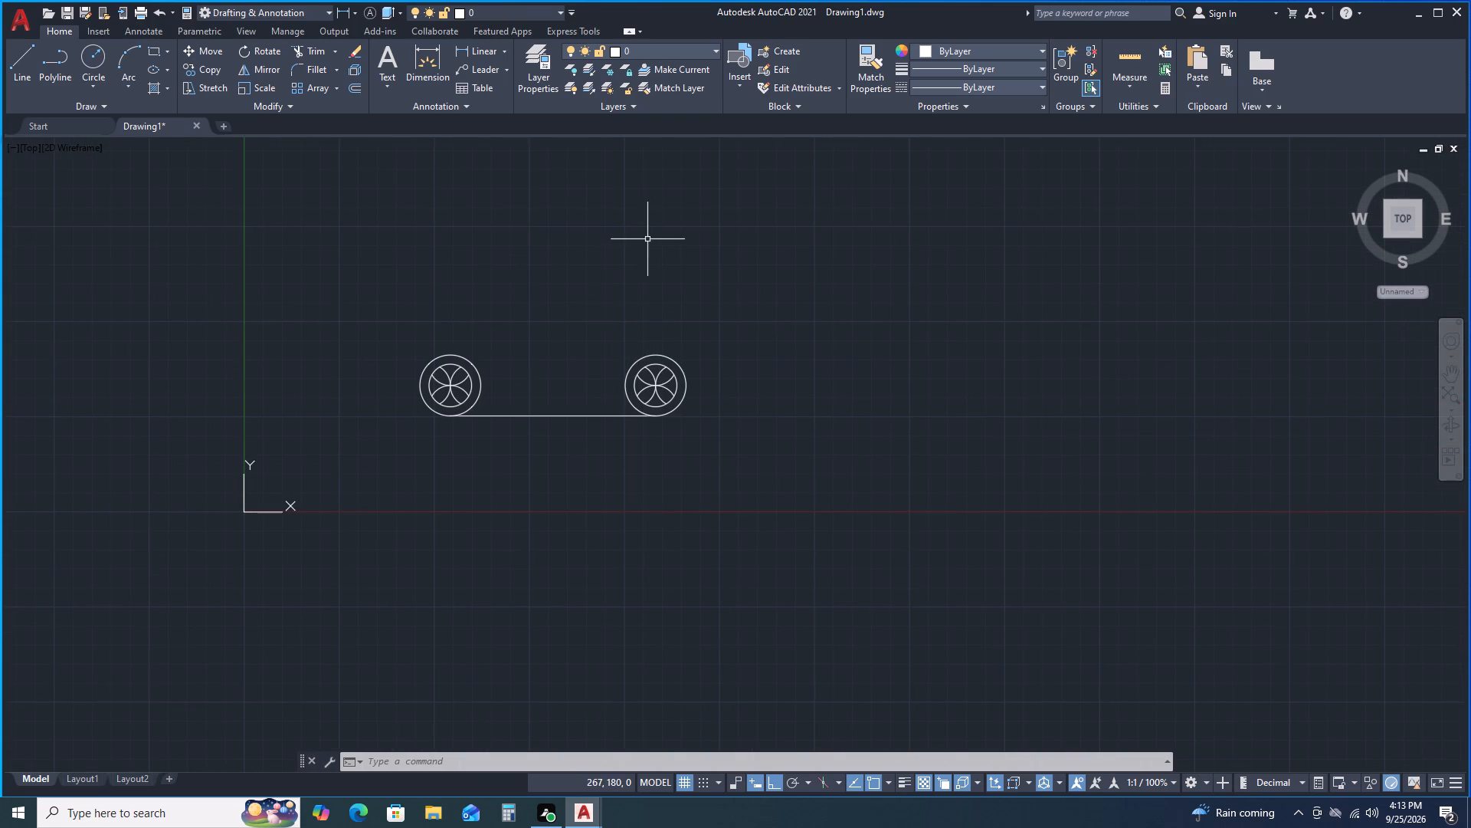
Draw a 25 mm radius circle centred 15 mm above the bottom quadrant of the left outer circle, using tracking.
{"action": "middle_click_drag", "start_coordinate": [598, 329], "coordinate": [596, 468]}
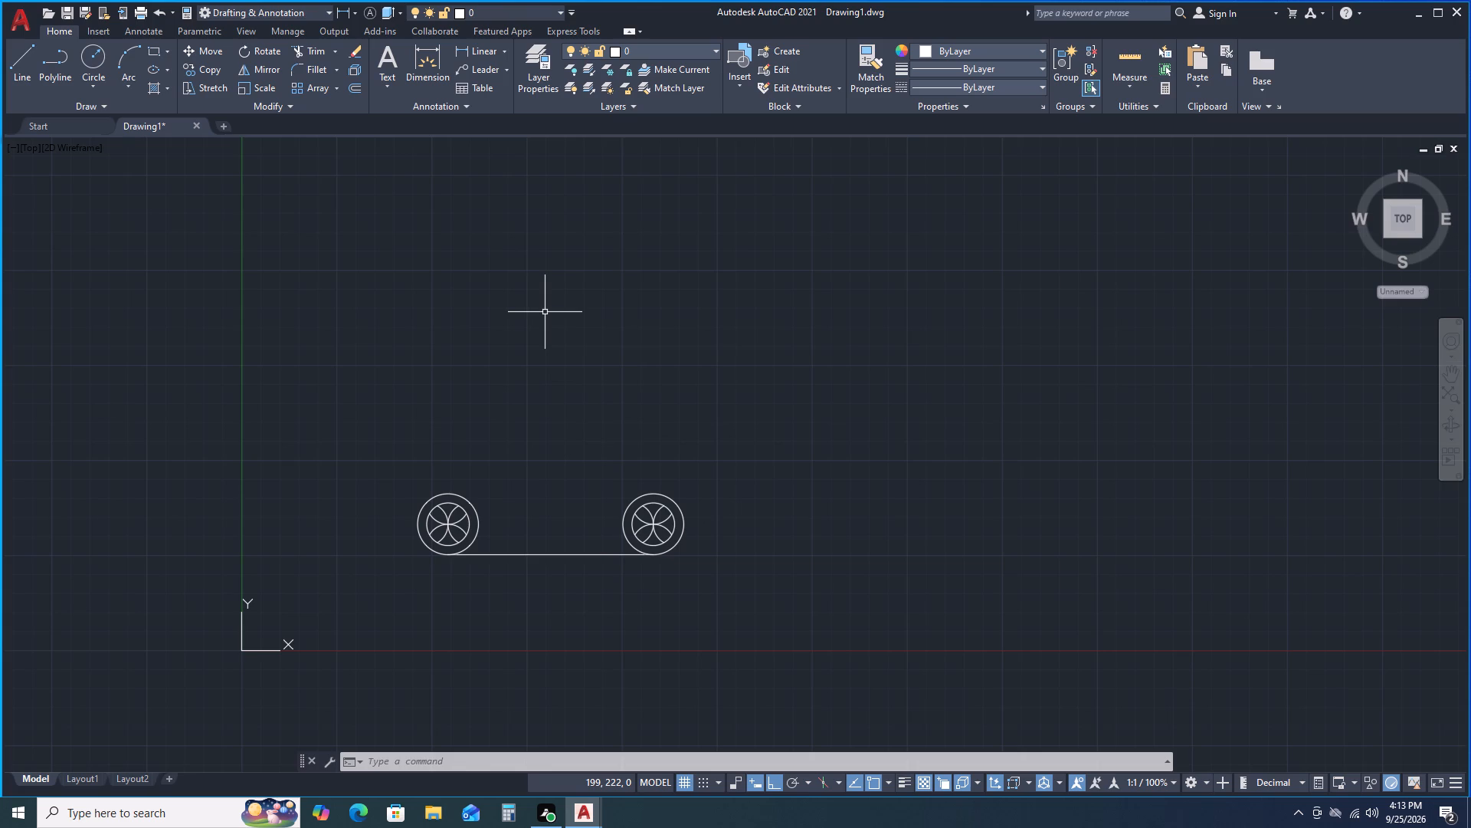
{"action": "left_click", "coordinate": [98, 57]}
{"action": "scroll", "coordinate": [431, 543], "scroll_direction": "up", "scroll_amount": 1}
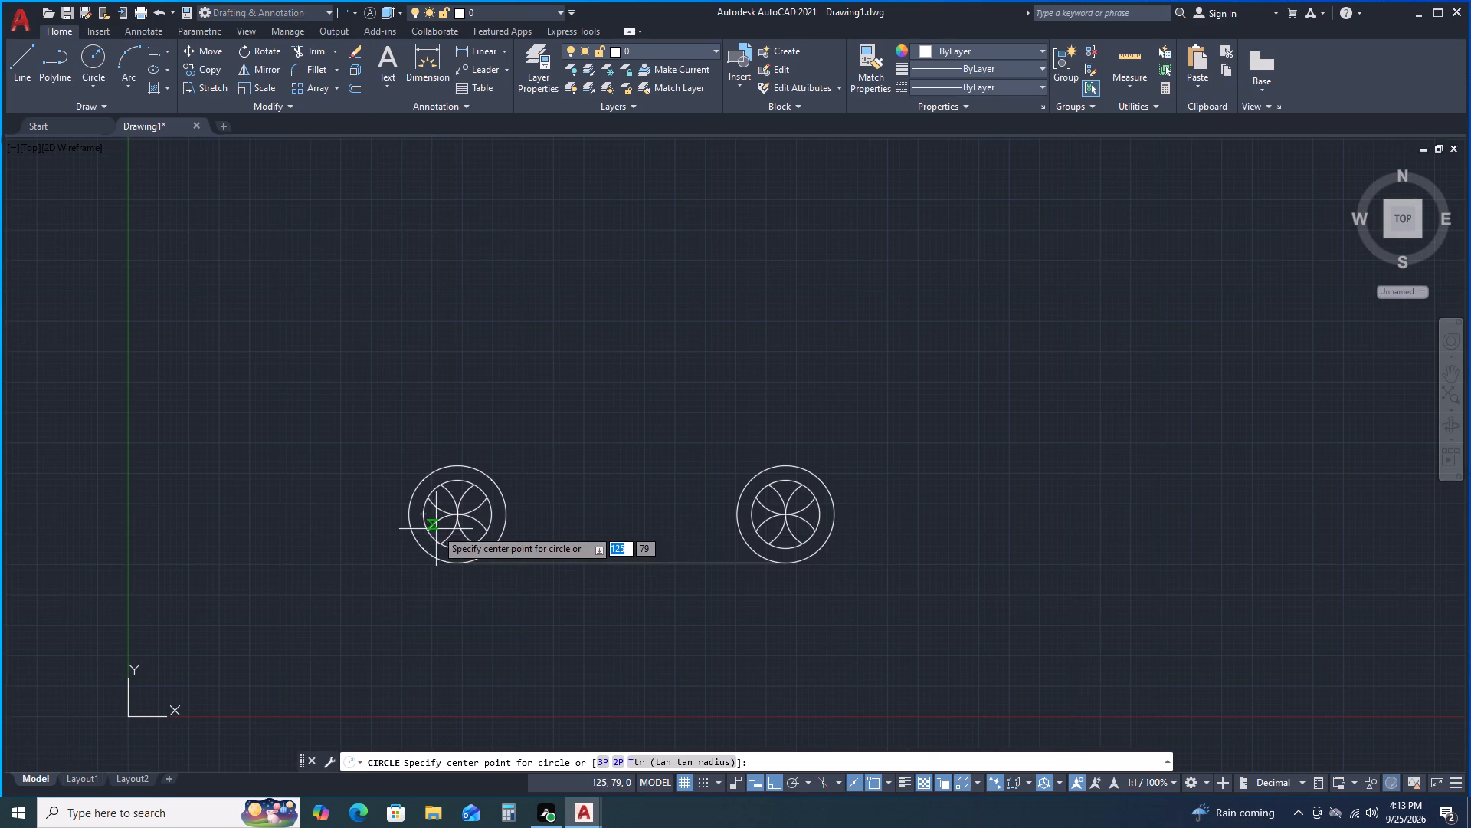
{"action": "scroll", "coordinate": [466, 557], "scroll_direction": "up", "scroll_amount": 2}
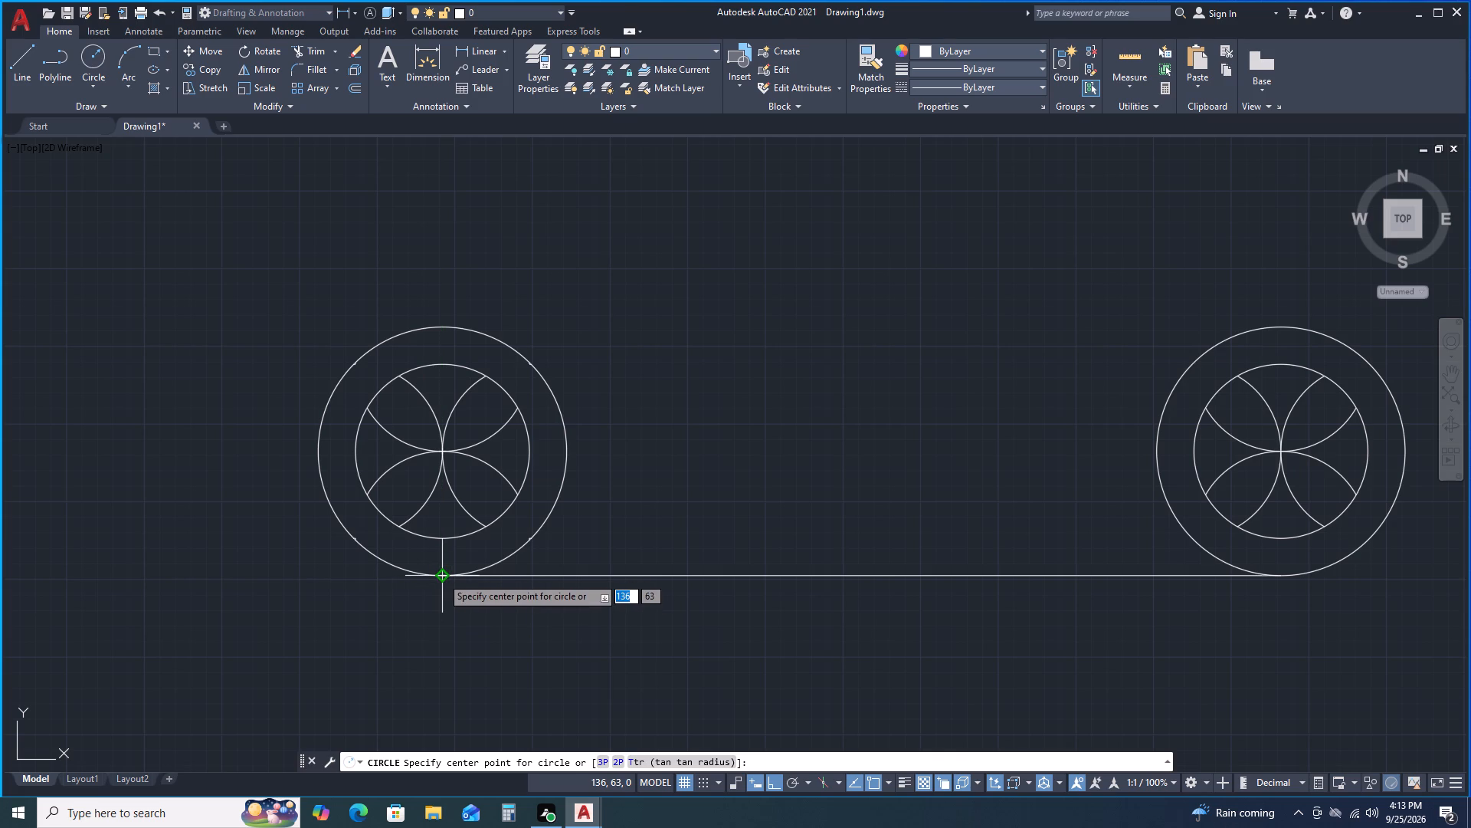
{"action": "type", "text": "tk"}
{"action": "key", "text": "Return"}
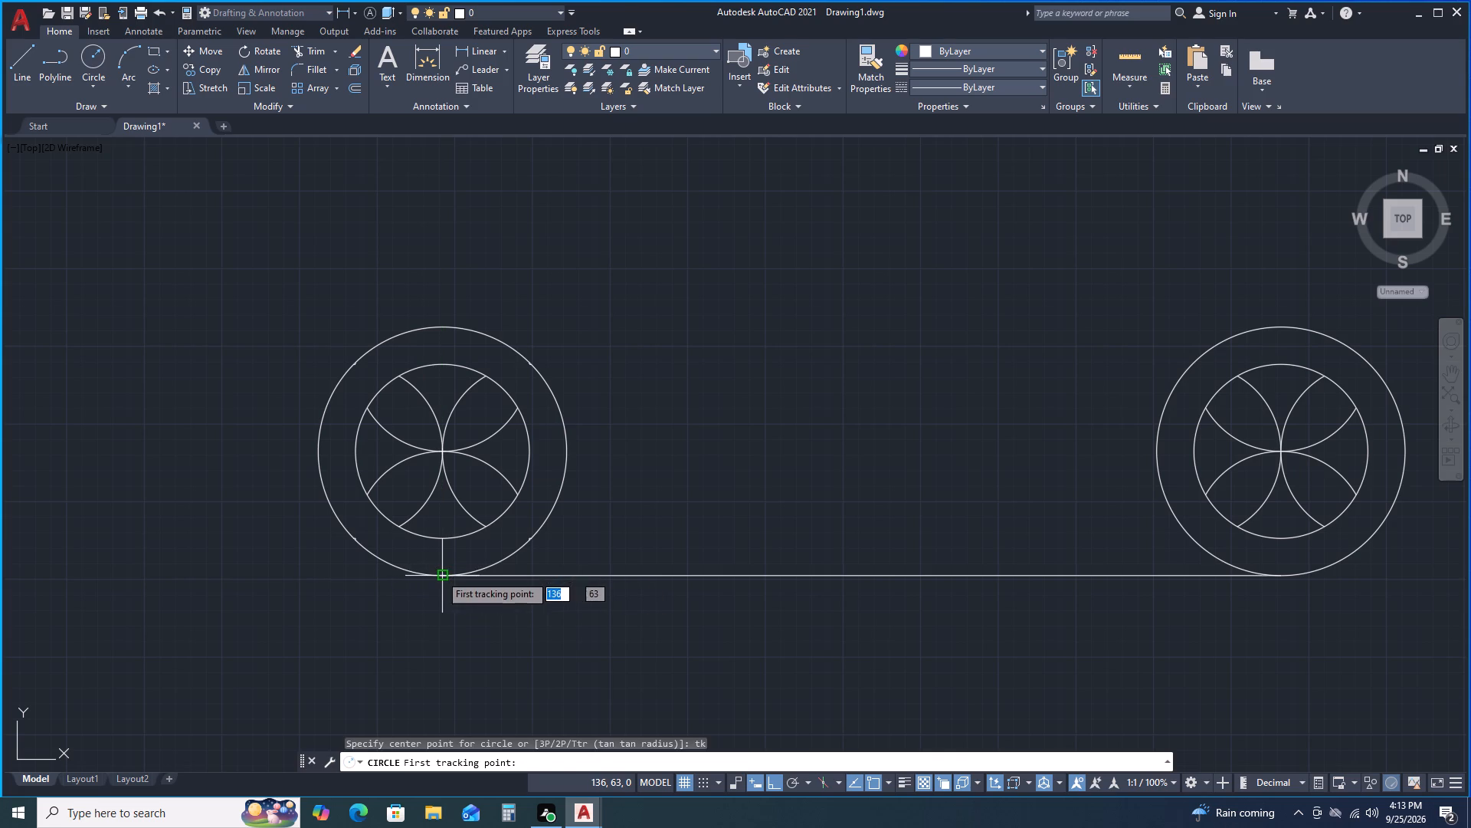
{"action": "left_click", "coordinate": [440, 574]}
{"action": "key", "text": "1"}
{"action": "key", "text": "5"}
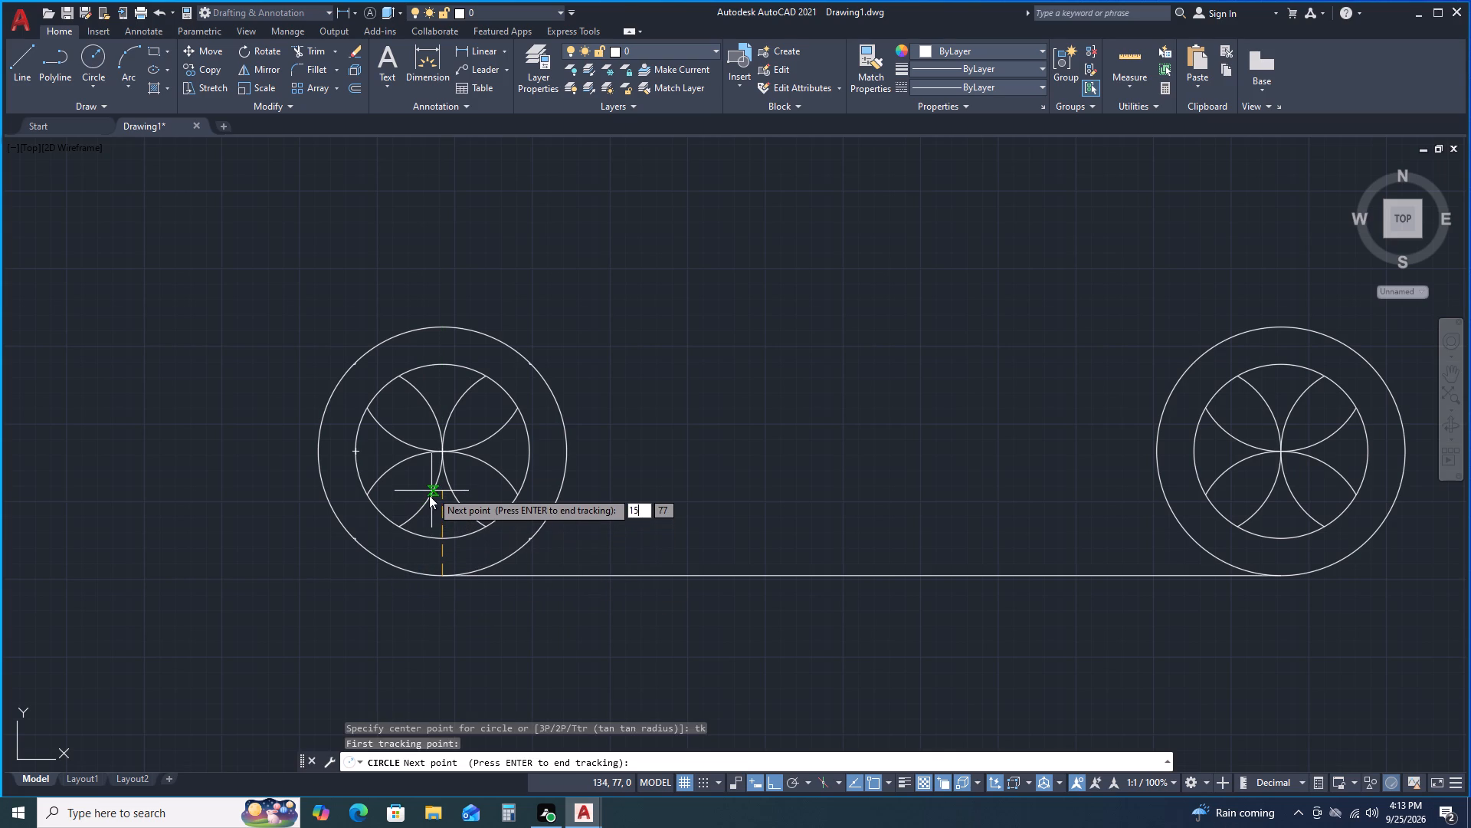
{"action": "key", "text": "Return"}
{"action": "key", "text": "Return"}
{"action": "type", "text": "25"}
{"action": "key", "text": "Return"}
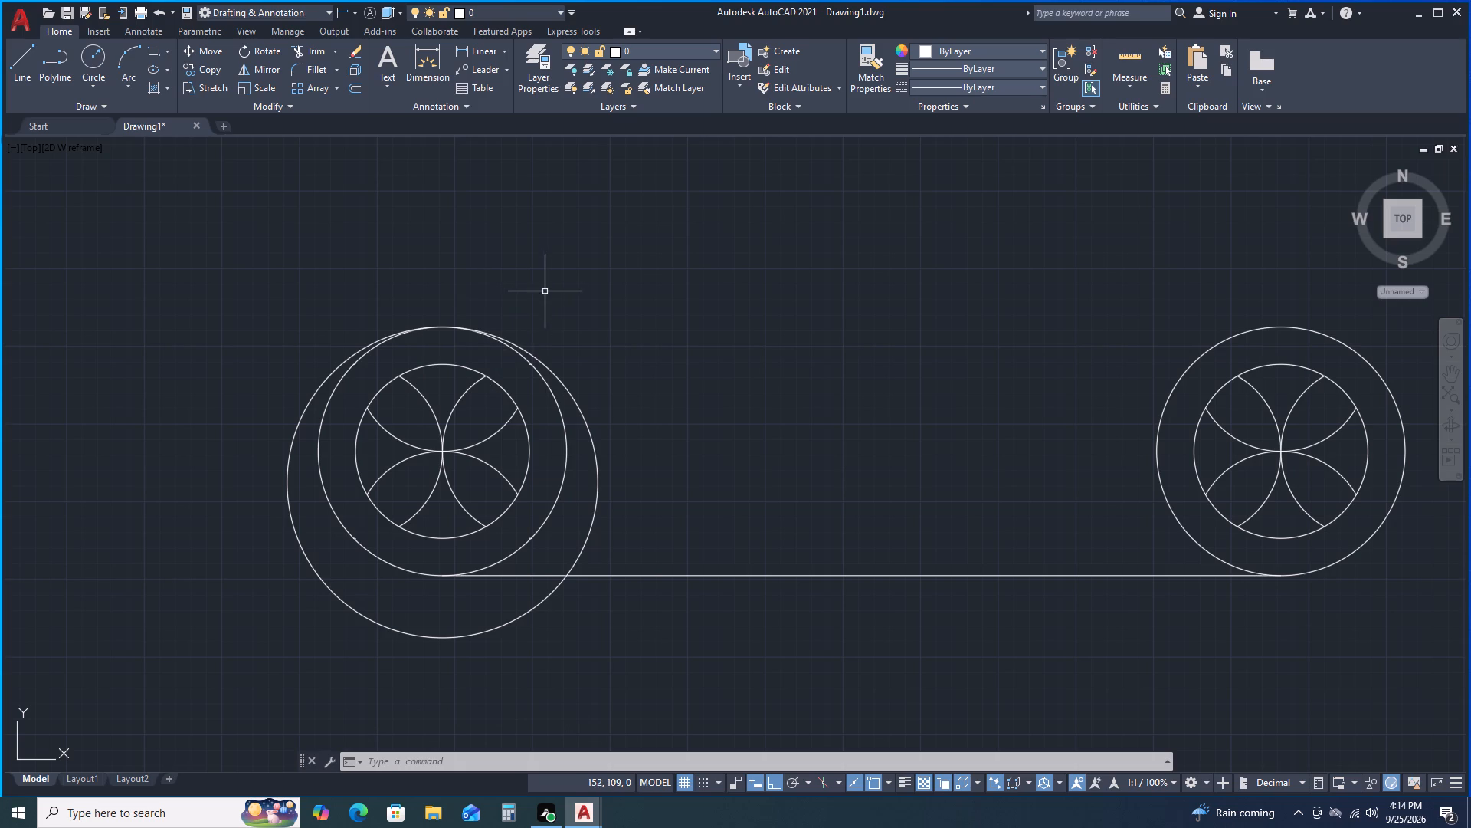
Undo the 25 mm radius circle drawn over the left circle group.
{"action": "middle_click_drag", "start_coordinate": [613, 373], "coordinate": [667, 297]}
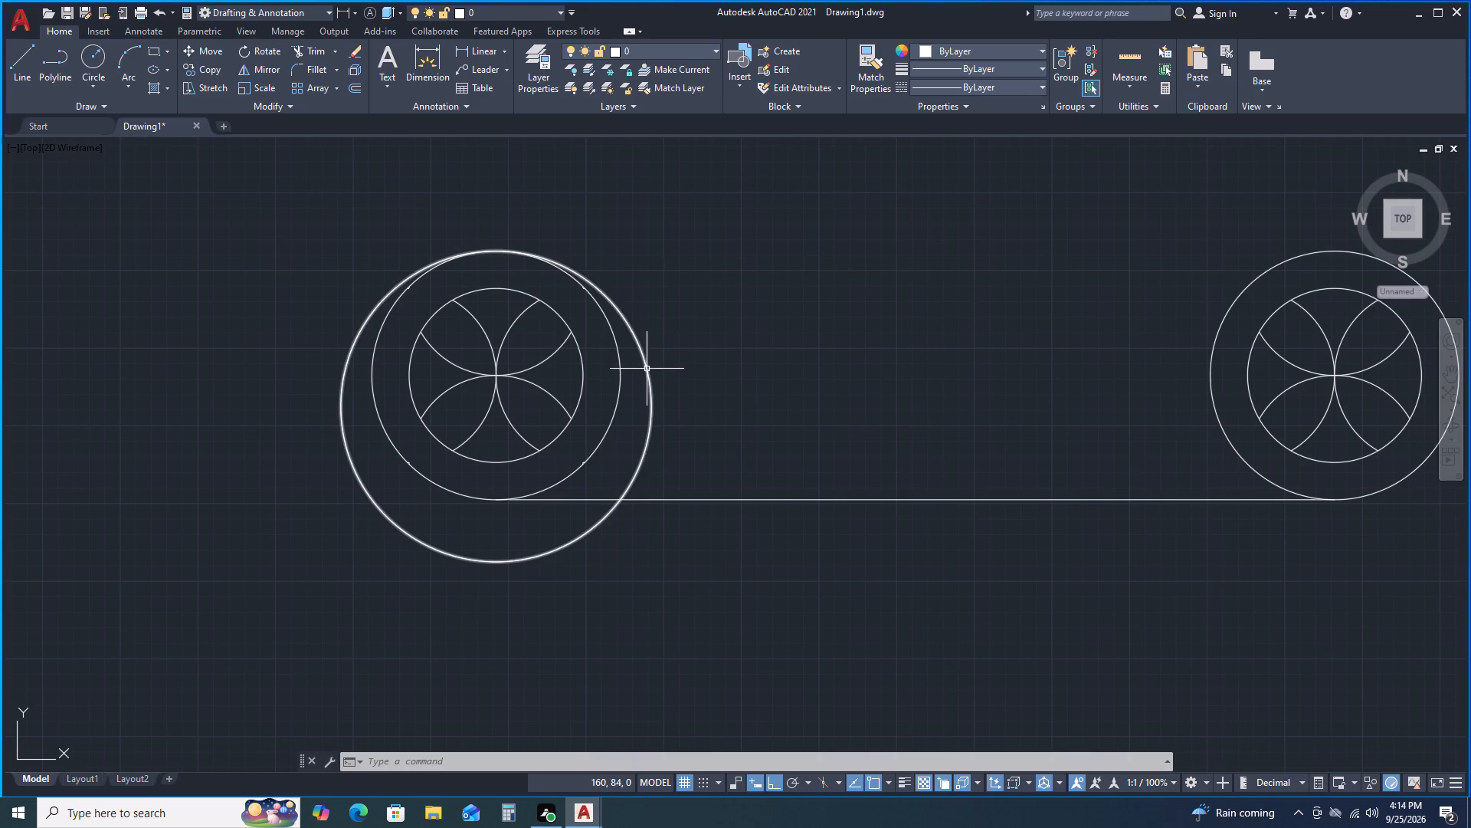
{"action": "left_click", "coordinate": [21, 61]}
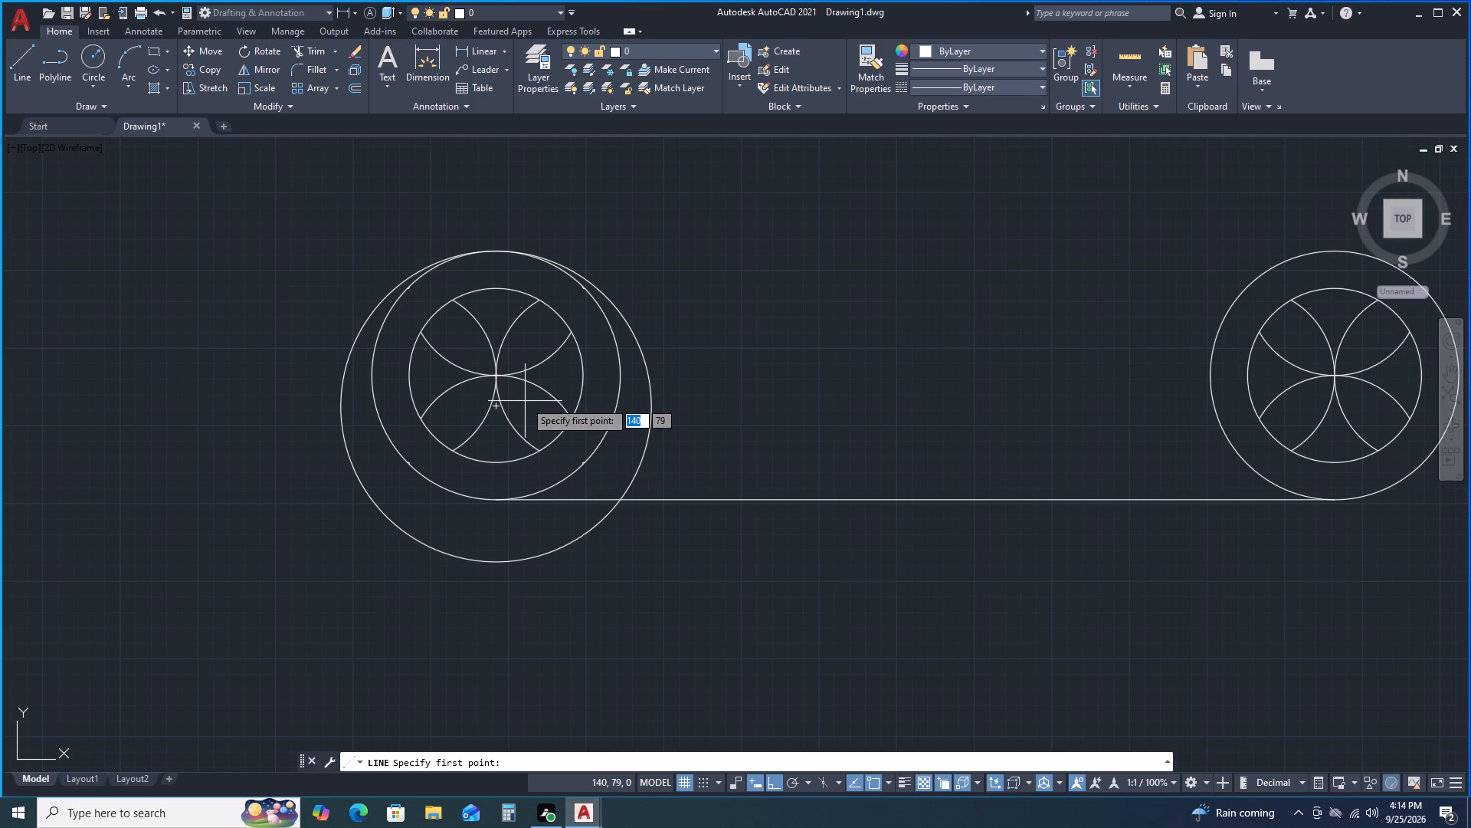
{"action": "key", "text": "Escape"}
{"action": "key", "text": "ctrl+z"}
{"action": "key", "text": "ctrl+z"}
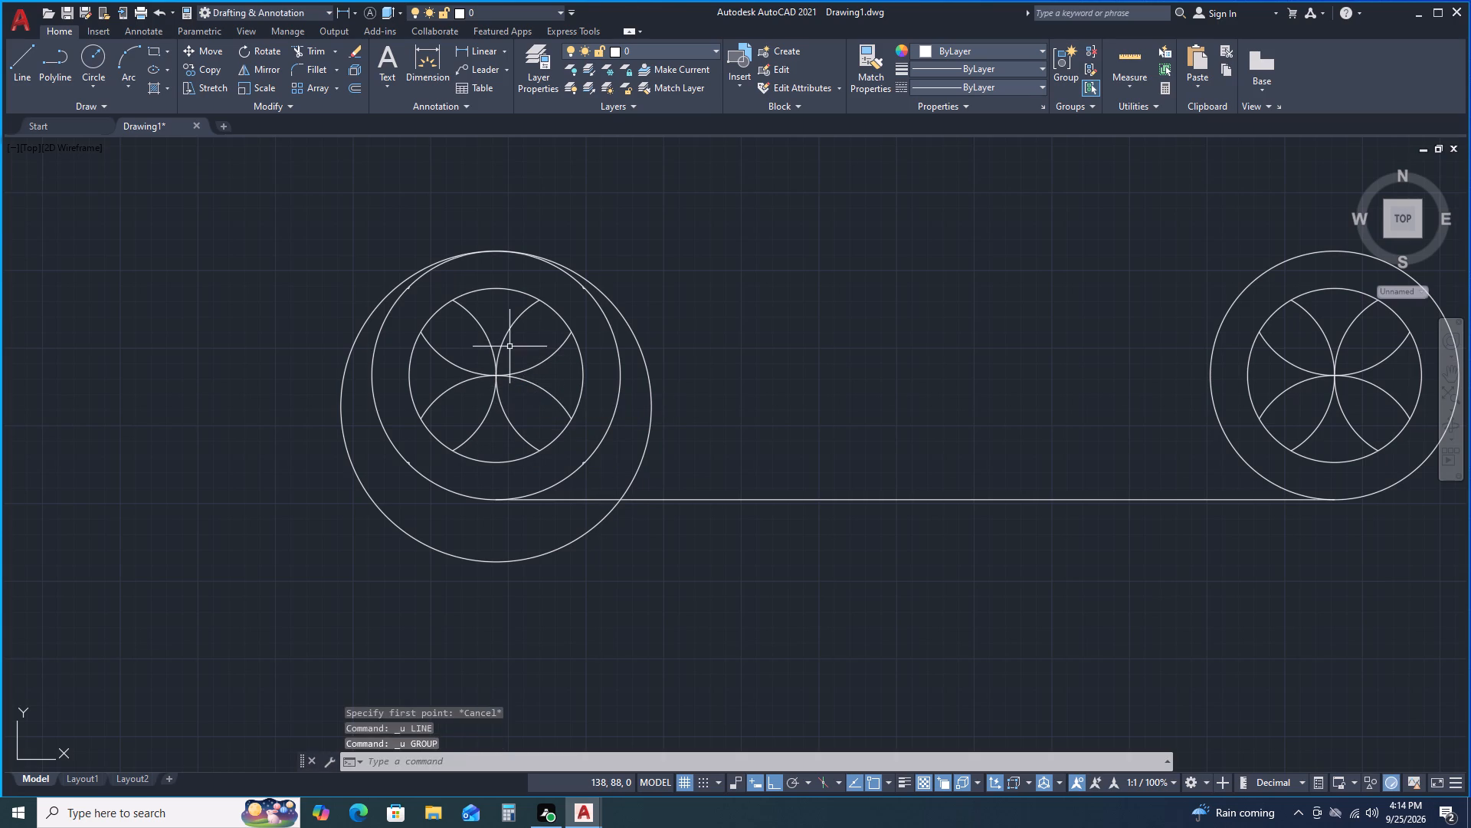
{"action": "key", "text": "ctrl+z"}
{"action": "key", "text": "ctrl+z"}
Draw a 25 mm radius circle centred 5 mm above the bottom quadrant of the left outer circle, using tracking.
{"action": "scroll", "coordinate": [516, 407], "scroll_direction": "down", "scroll_amount": 2}
{"action": "scroll", "coordinate": [526, 409], "scroll_direction": "up", "scroll_amount": 2}
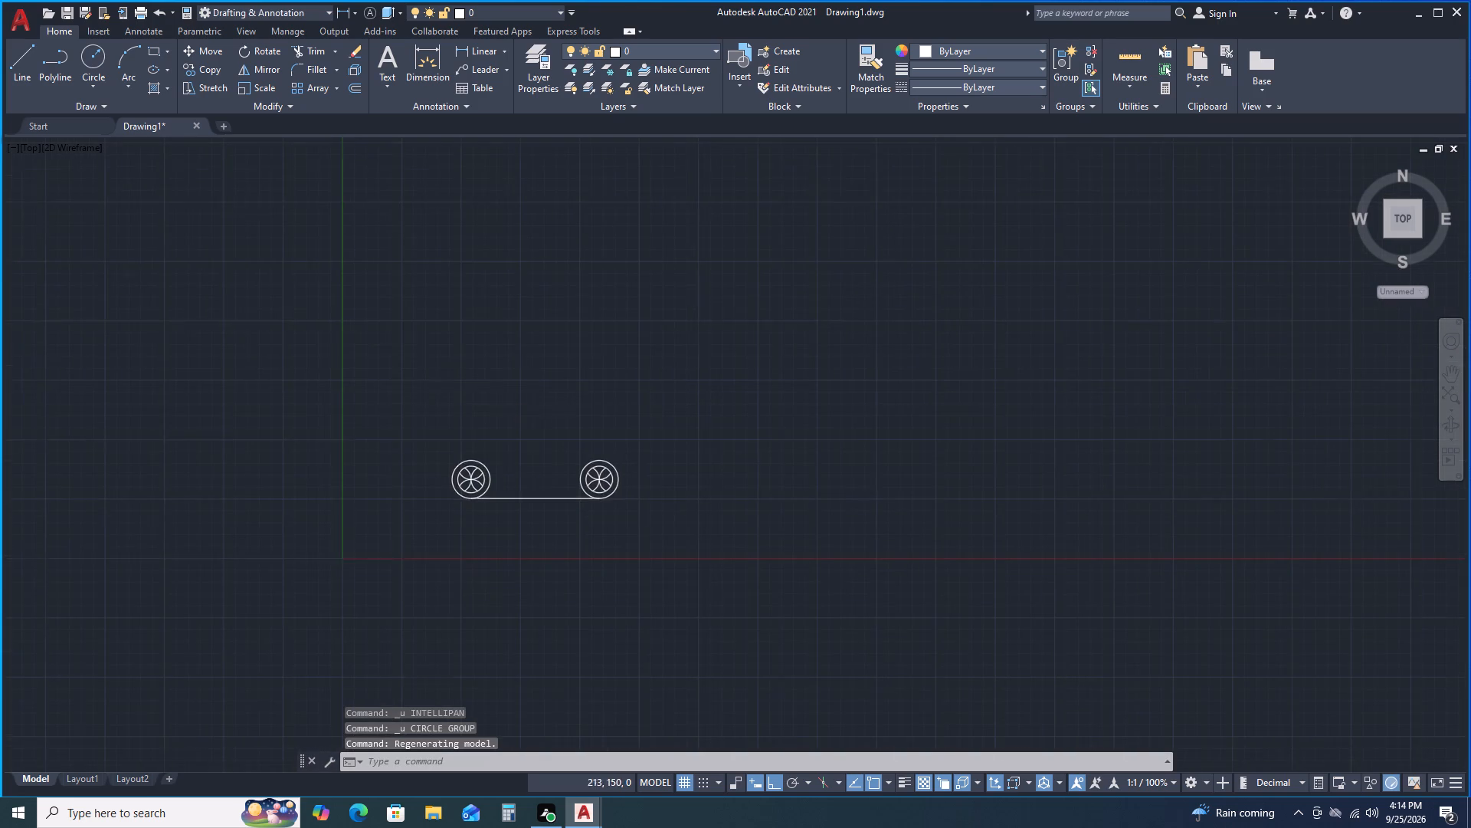
{"action": "middle_click", "coordinate": [588, 416]}
{"action": "middle_click_drag", "start_coordinate": [592, 416], "coordinate": [597, 407]}
{"action": "middle_click_drag", "start_coordinate": [638, 363], "coordinate": [737, 211]}
{"action": "left_click", "coordinate": [85, 63]}
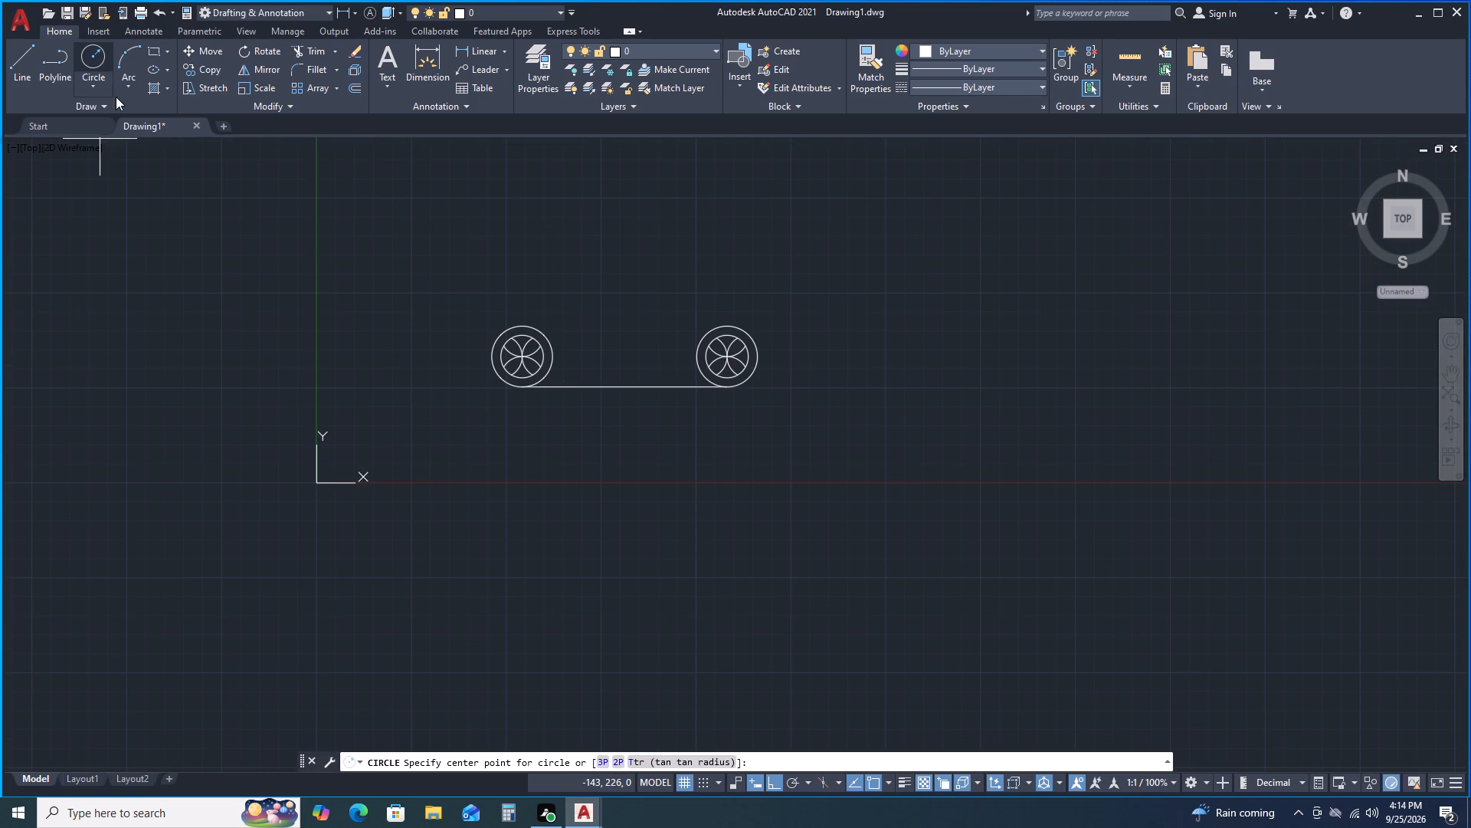
{"action": "scroll", "coordinate": [539, 427], "scroll_direction": "up", "scroll_amount": 2}
{"action": "scroll", "coordinate": [539, 427], "scroll_direction": "down", "scroll_amount": 1}
{"action": "type", "text": "tk"}
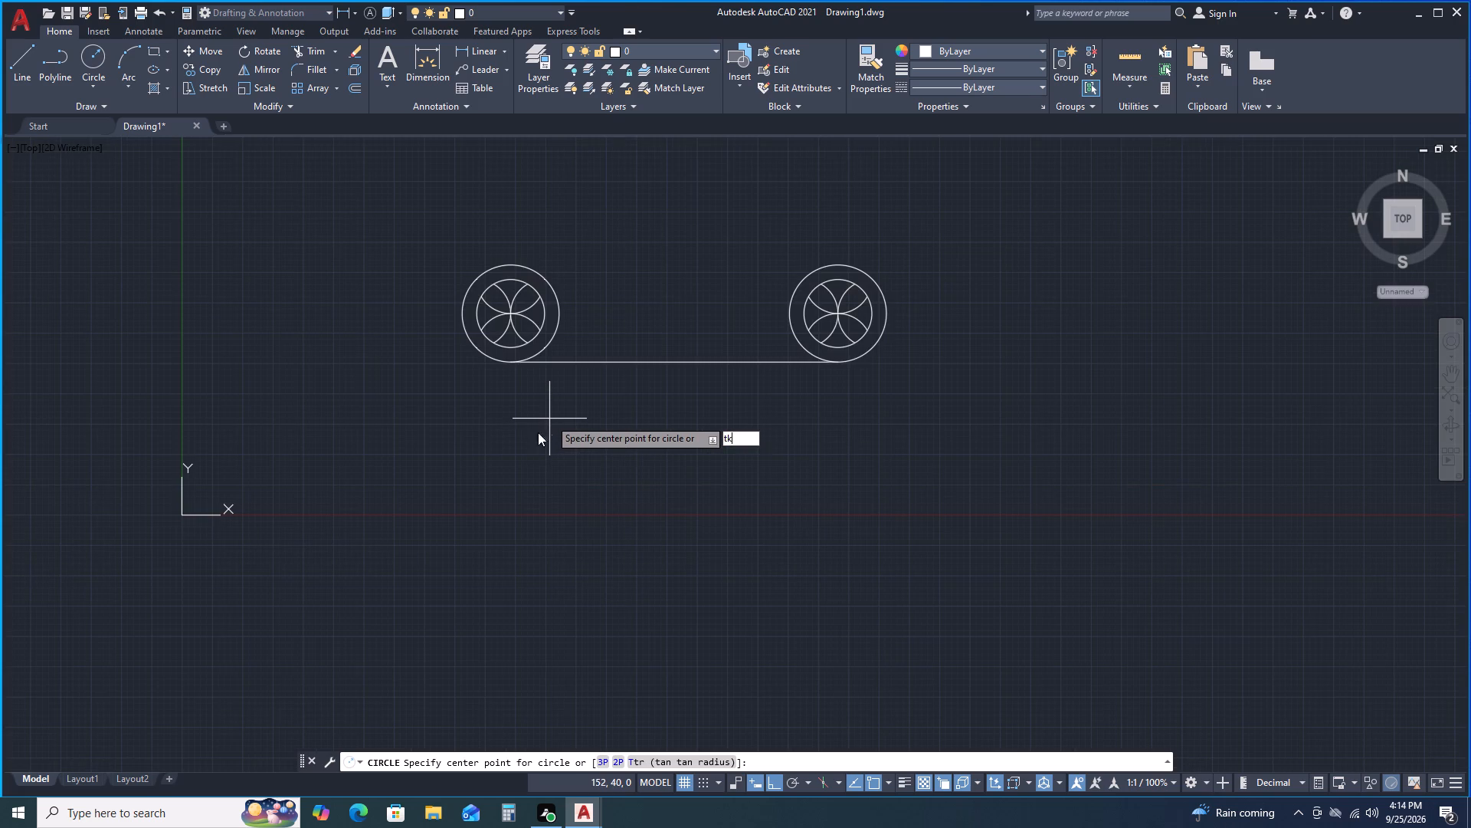
{"action": "key", "text": "Return"}
{"action": "scroll", "coordinate": [496, 234], "scroll_direction": "down", "scroll_amount": 1}
{"action": "scroll", "coordinate": [501, 231], "scroll_direction": "up", "scroll_amount": 1}
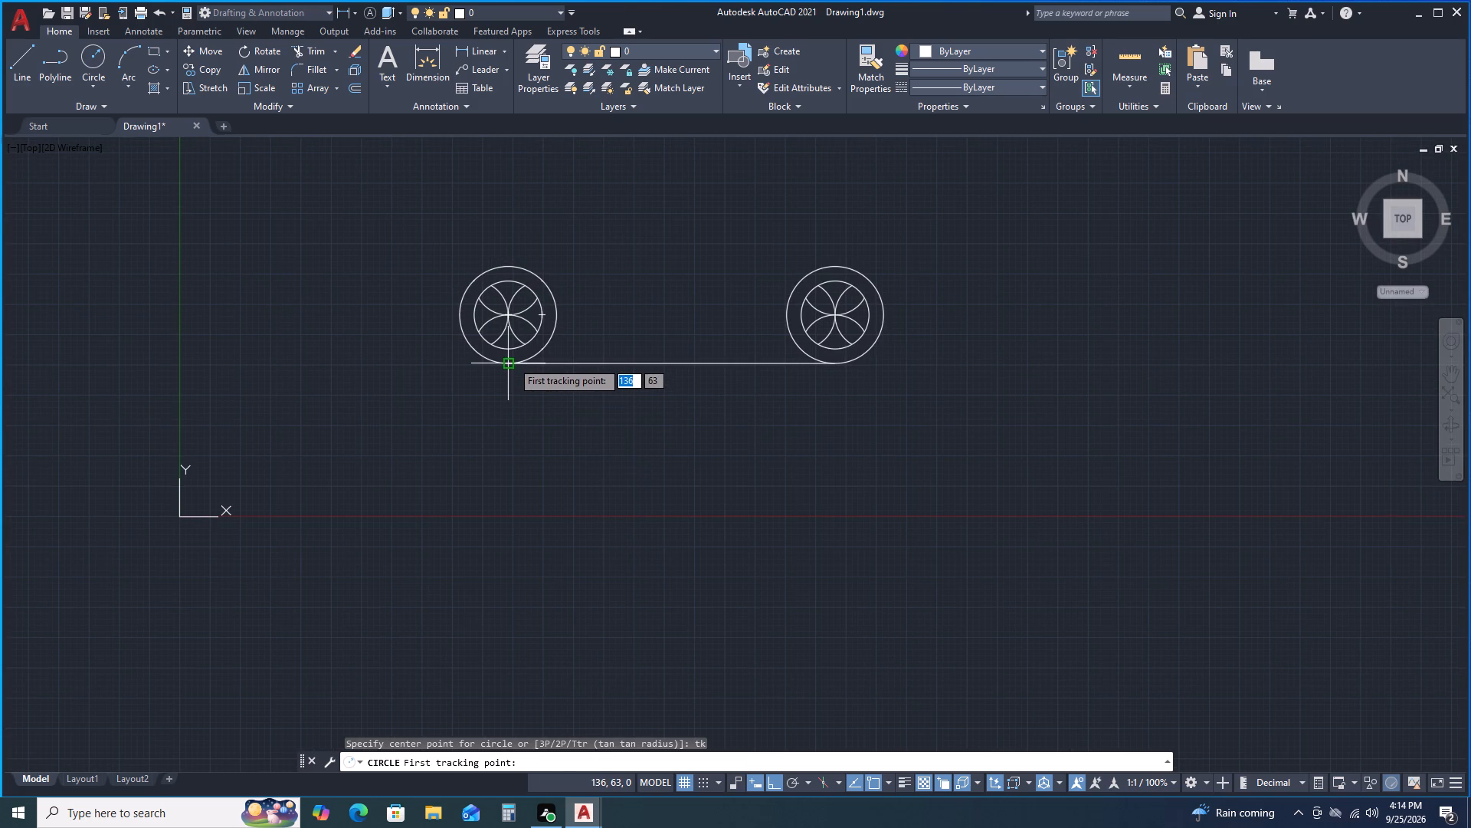
{"action": "left_click", "coordinate": [512, 361]}
{"action": "key", "text": "5"}
{"action": "key", "text": "Return"}
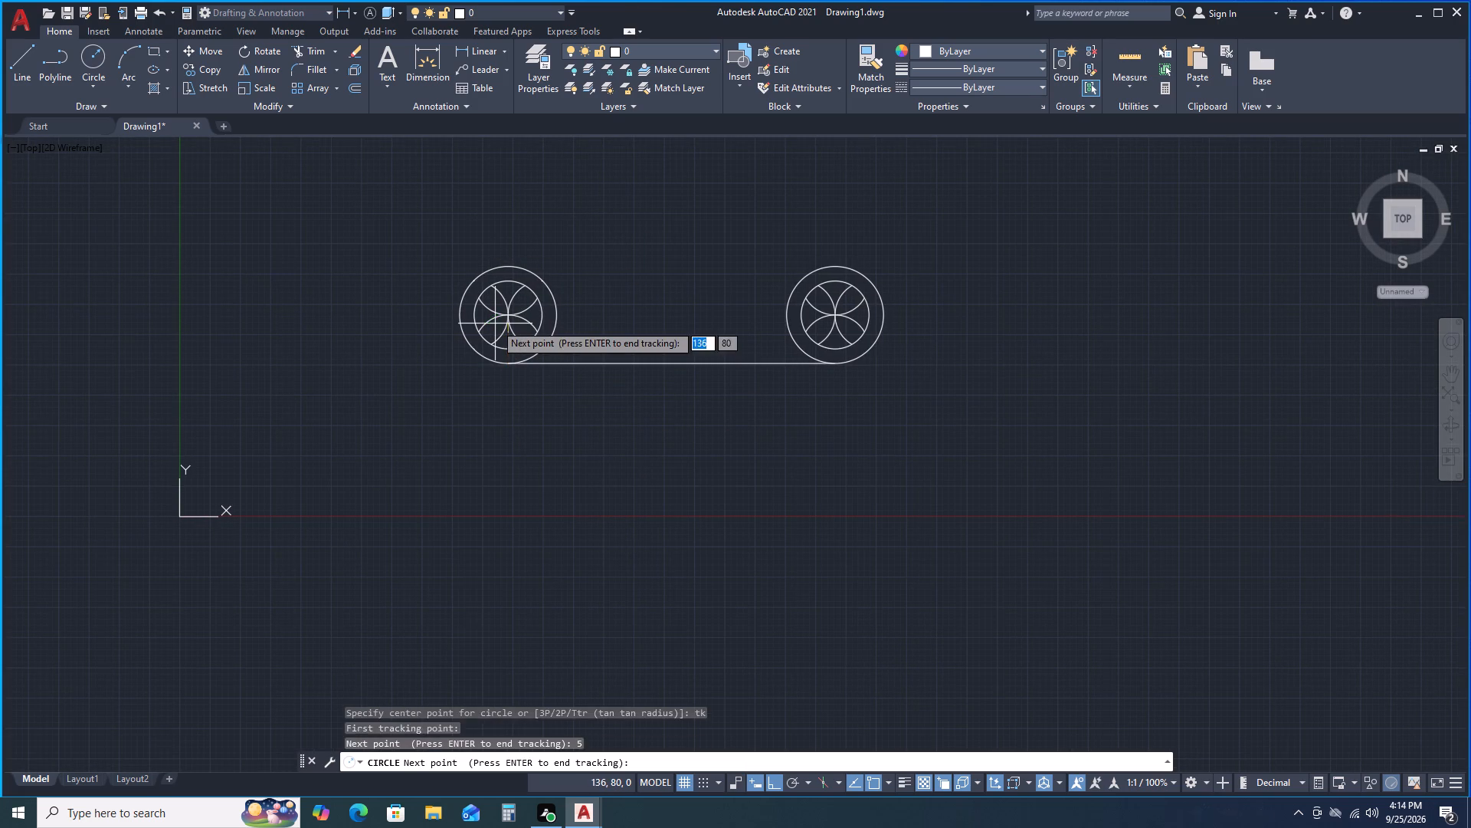
{"action": "key", "text": "Return"}
{"action": "type", "text": "25"}
{"action": "key", "text": "Return"}
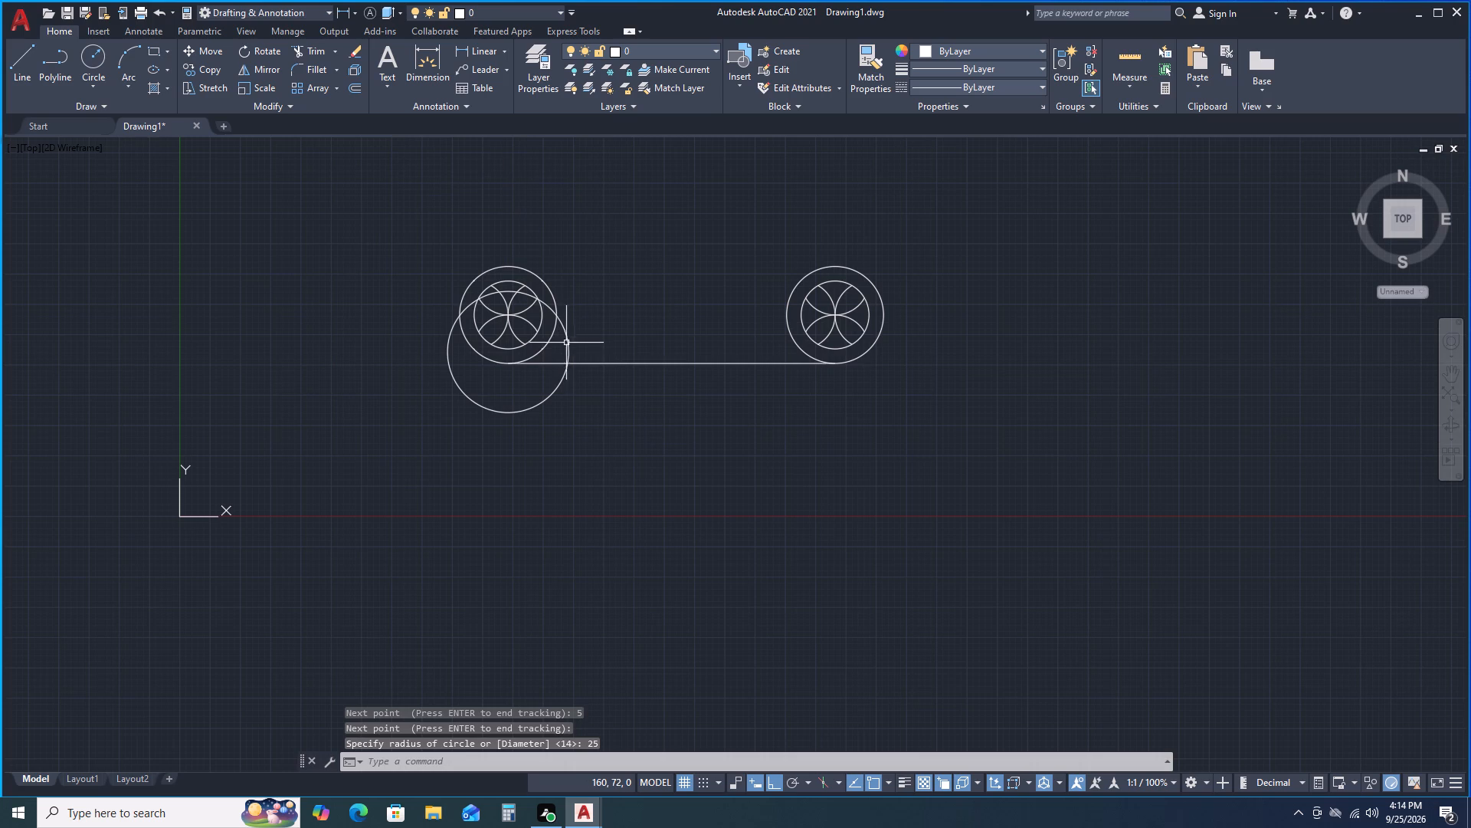
Trim the upper portion of the left 20 mm radius circle that lies outside the 25 mm radius circle.
{"action": "scroll", "coordinate": [566, 340], "scroll_direction": "up", "scroll_amount": 1}
{"action": "scroll", "coordinate": [566, 334], "scroll_direction": "down", "scroll_amount": 1}
{"action": "scroll", "coordinate": [509, 280], "scroll_direction": "up", "scroll_amount": 1}
{"action": "scroll", "coordinate": [509, 280], "scroll_direction": "down", "scroll_amount": 1}
{"action": "scroll", "coordinate": [509, 280], "scroll_direction": "up", "scroll_amount": 3}
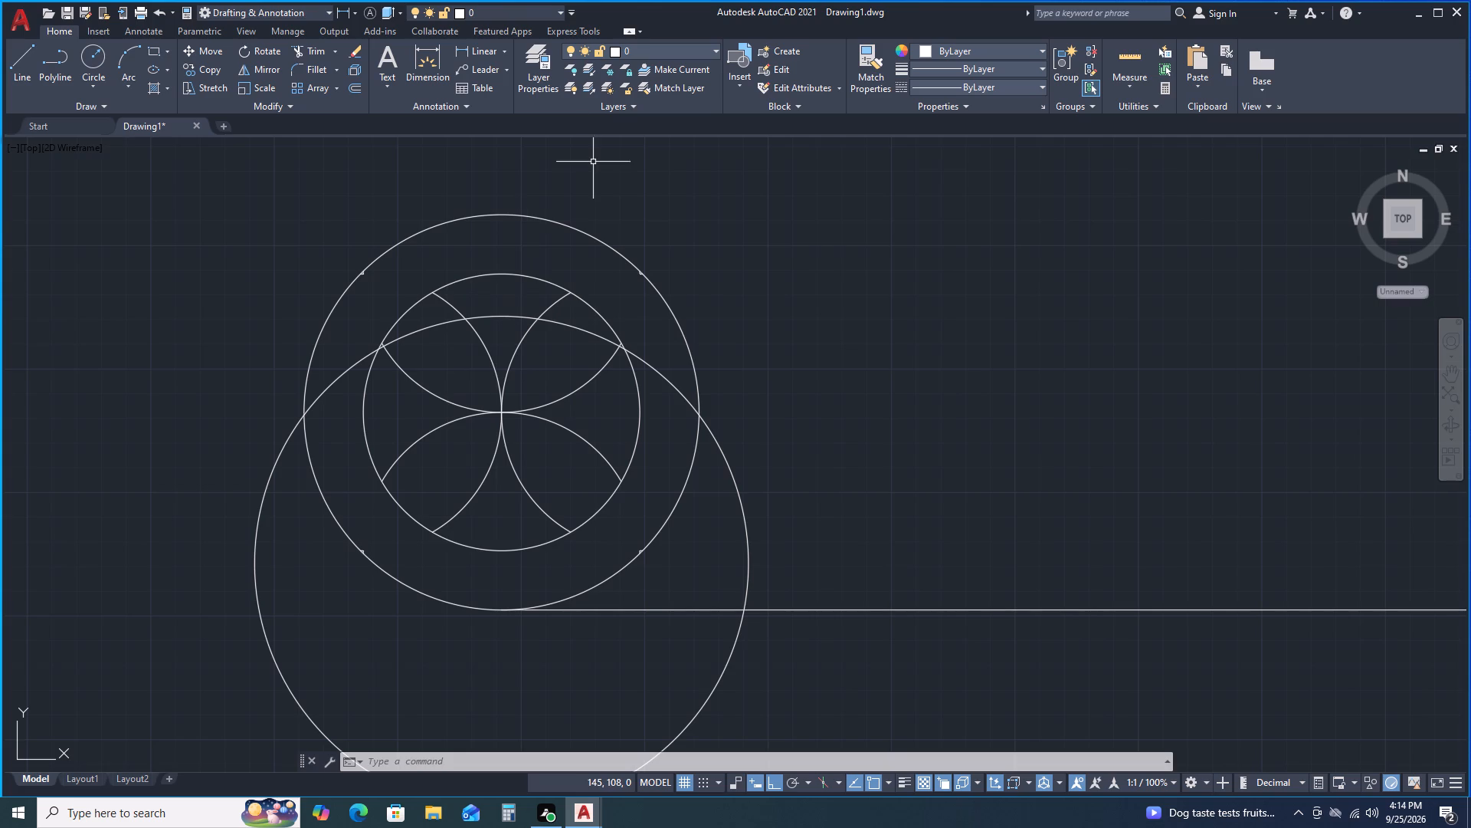
{"action": "left_click", "coordinate": [313, 53]}
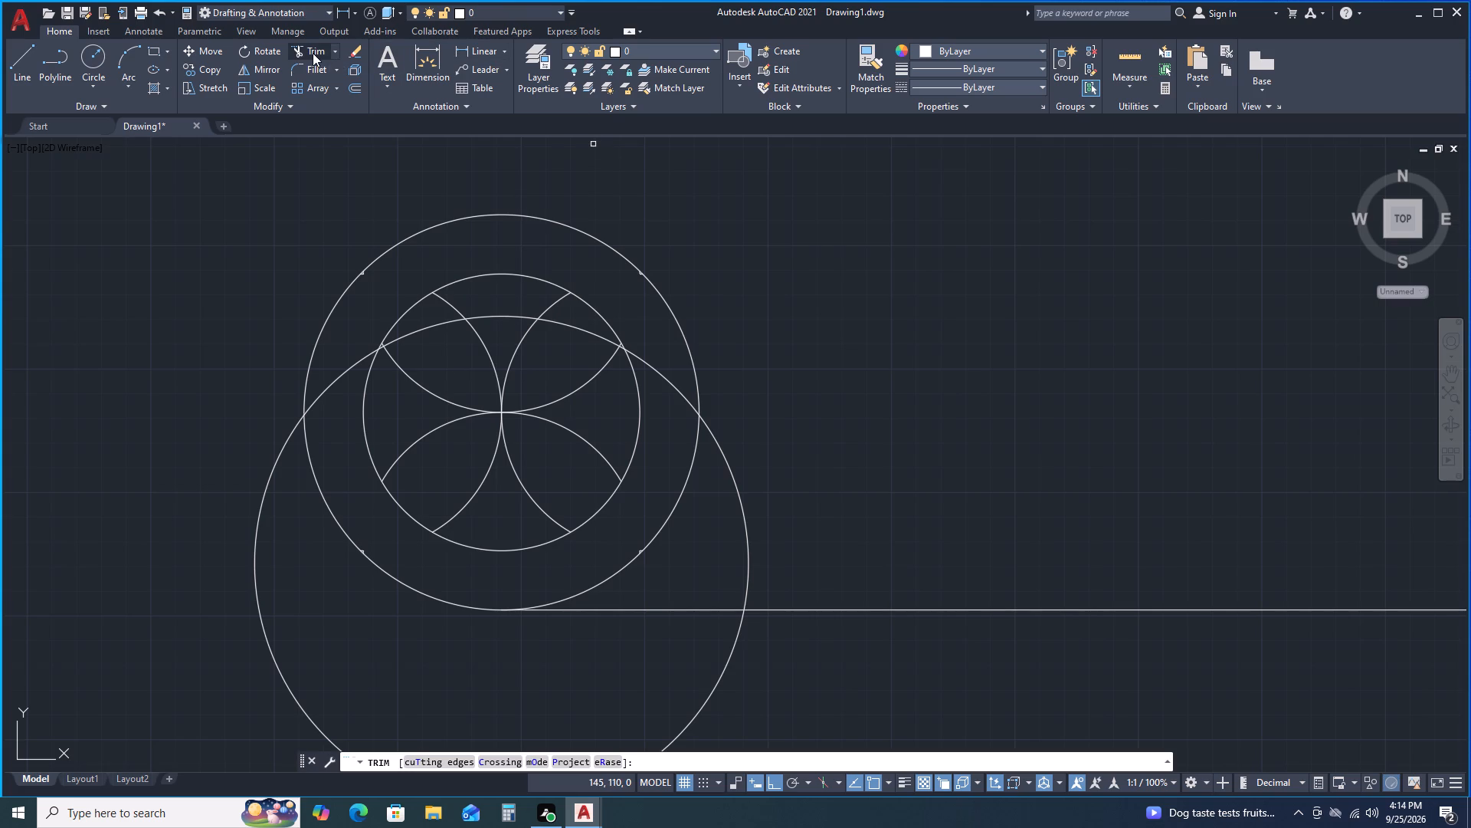
{"action": "left_click", "coordinate": [412, 235]}
{"action": "left_click", "coordinate": [352, 278]}
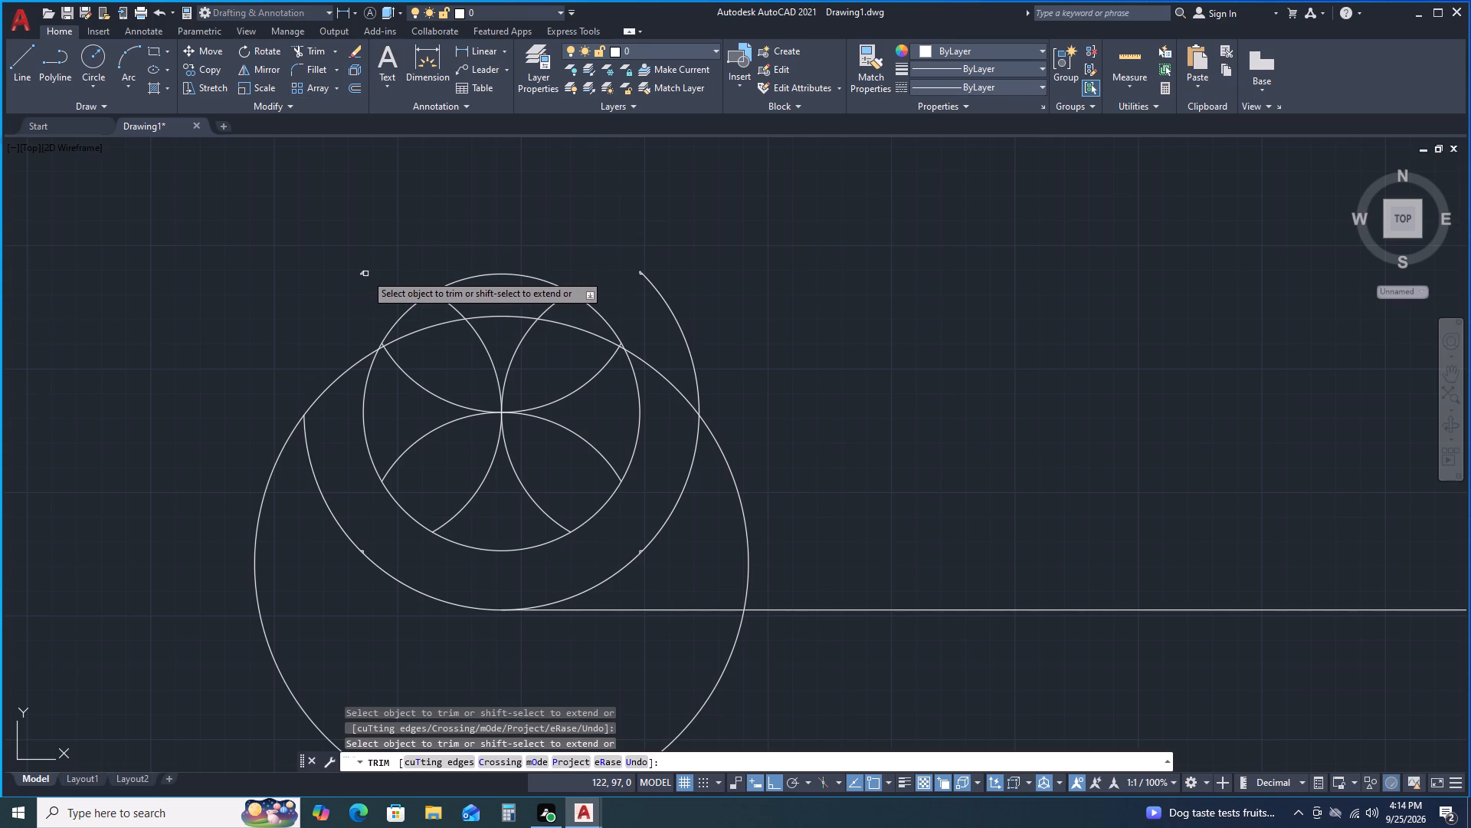
{"action": "left_click", "coordinate": [365, 274]}
{"action": "left_click", "coordinate": [346, 274]}
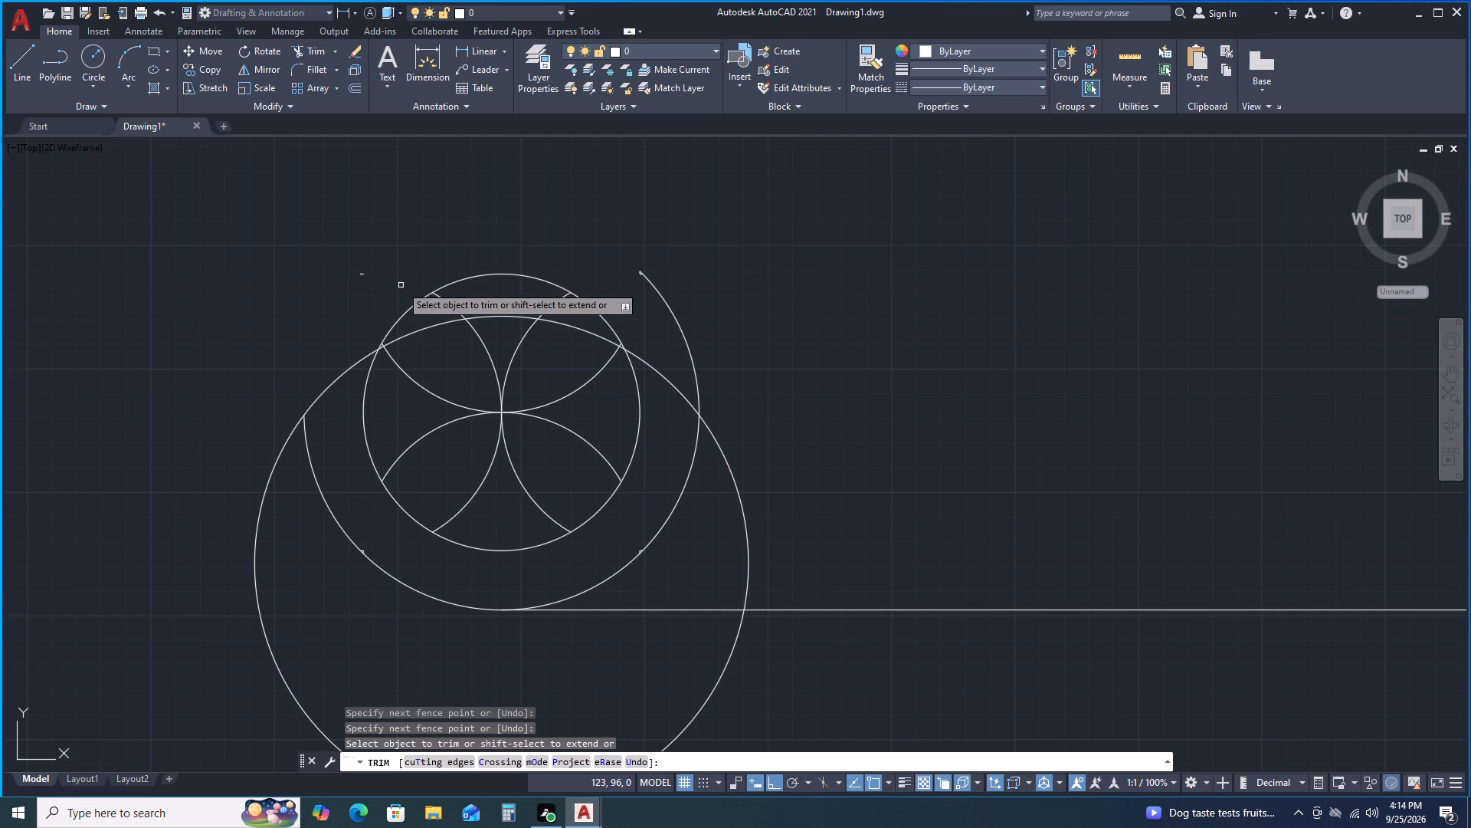
{"action": "left_click", "coordinate": [662, 297]}
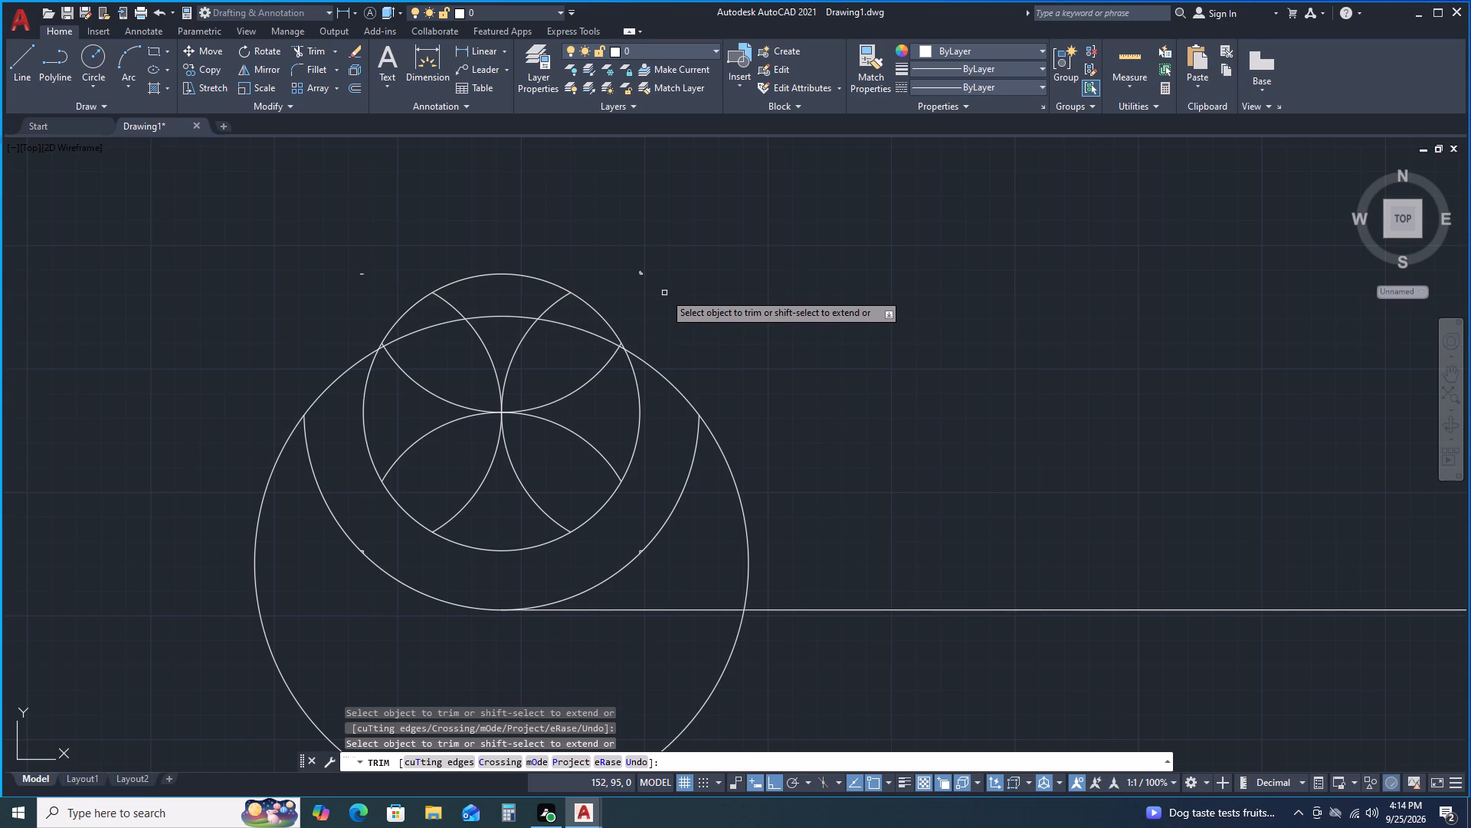
Trim the upper parts of the left 14 mm radius circle and its two upright petal arcs above the 25 mm radius circle.
{"action": "left_click", "coordinate": [604, 317]}
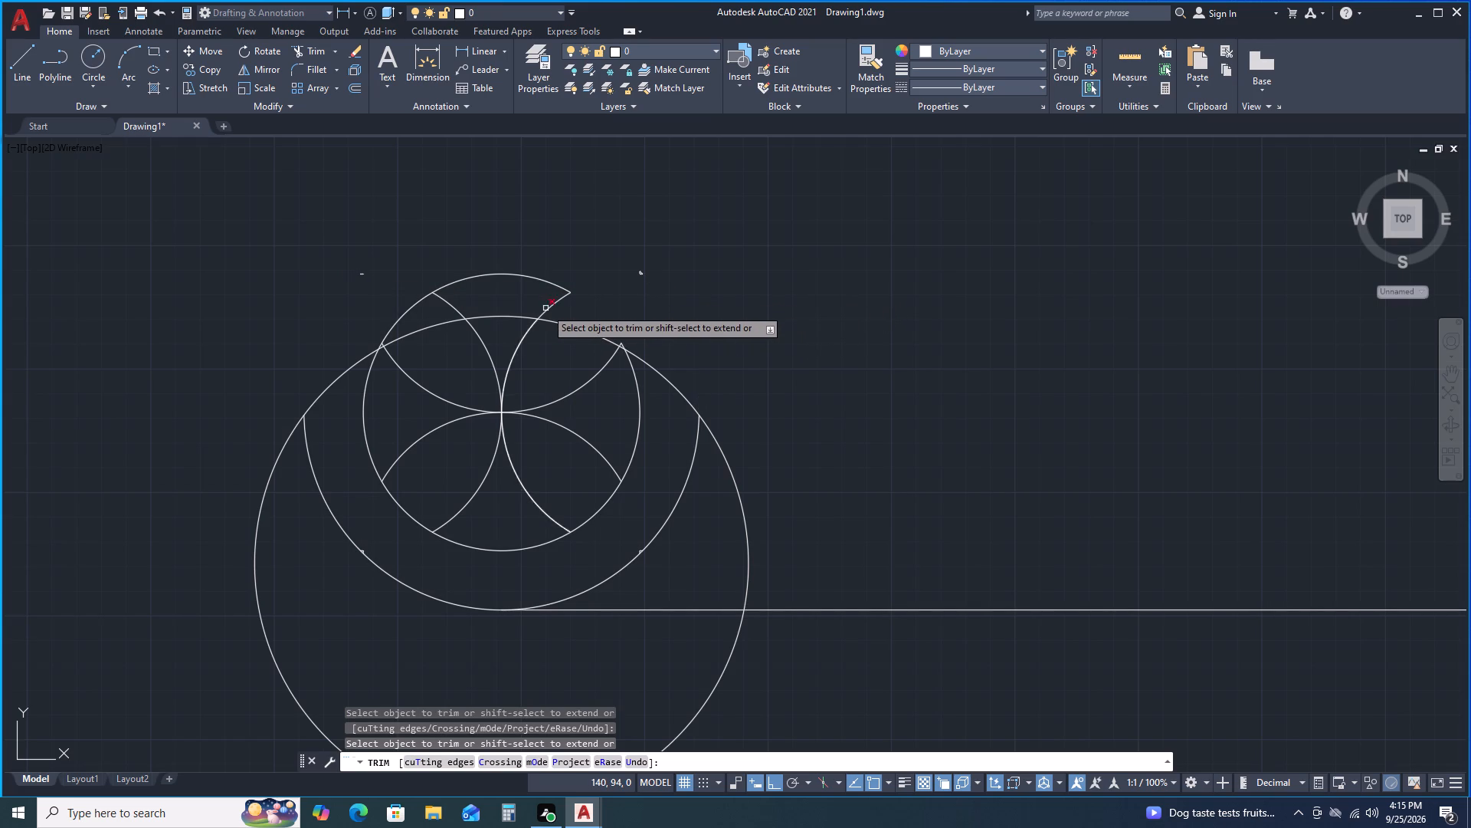
{"action": "left_click", "coordinate": [545, 308]}
{"action": "left_click", "coordinate": [522, 273]}
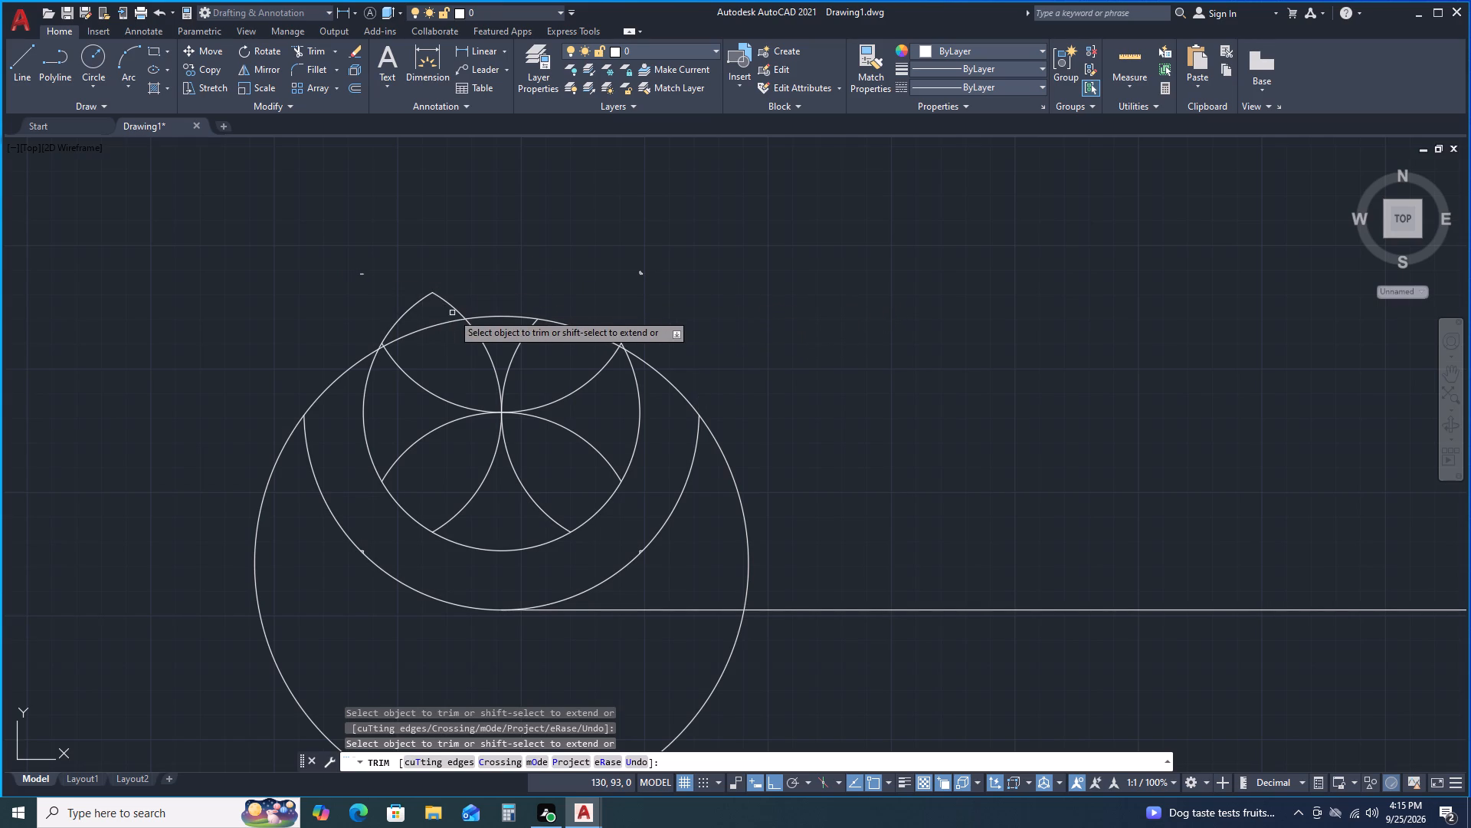
{"action": "left_click", "coordinate": [460, 313]}
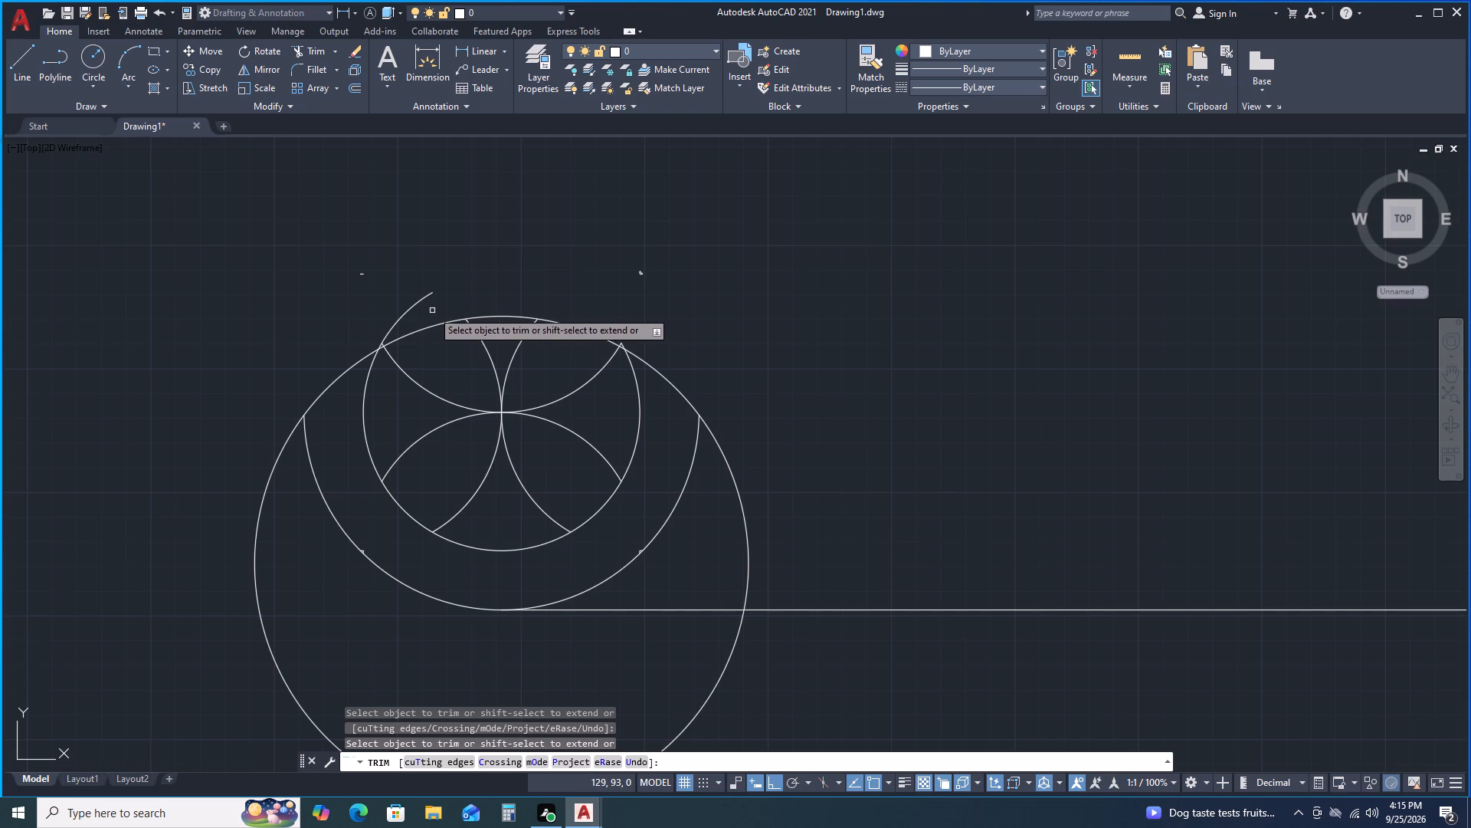
{"action": "left_click", "coordinate": [405, 314]}
Remove the small leftover arc fragments above the left circle group on both sides.
{"action": "scroll", "coordinate": [388, 339], "scroll_direction": "down", "scroll_amount": 1}
{"action": "scroll", "coordinate": [388, 339], "scroll_direction": "up", "scroll_amount": 2}
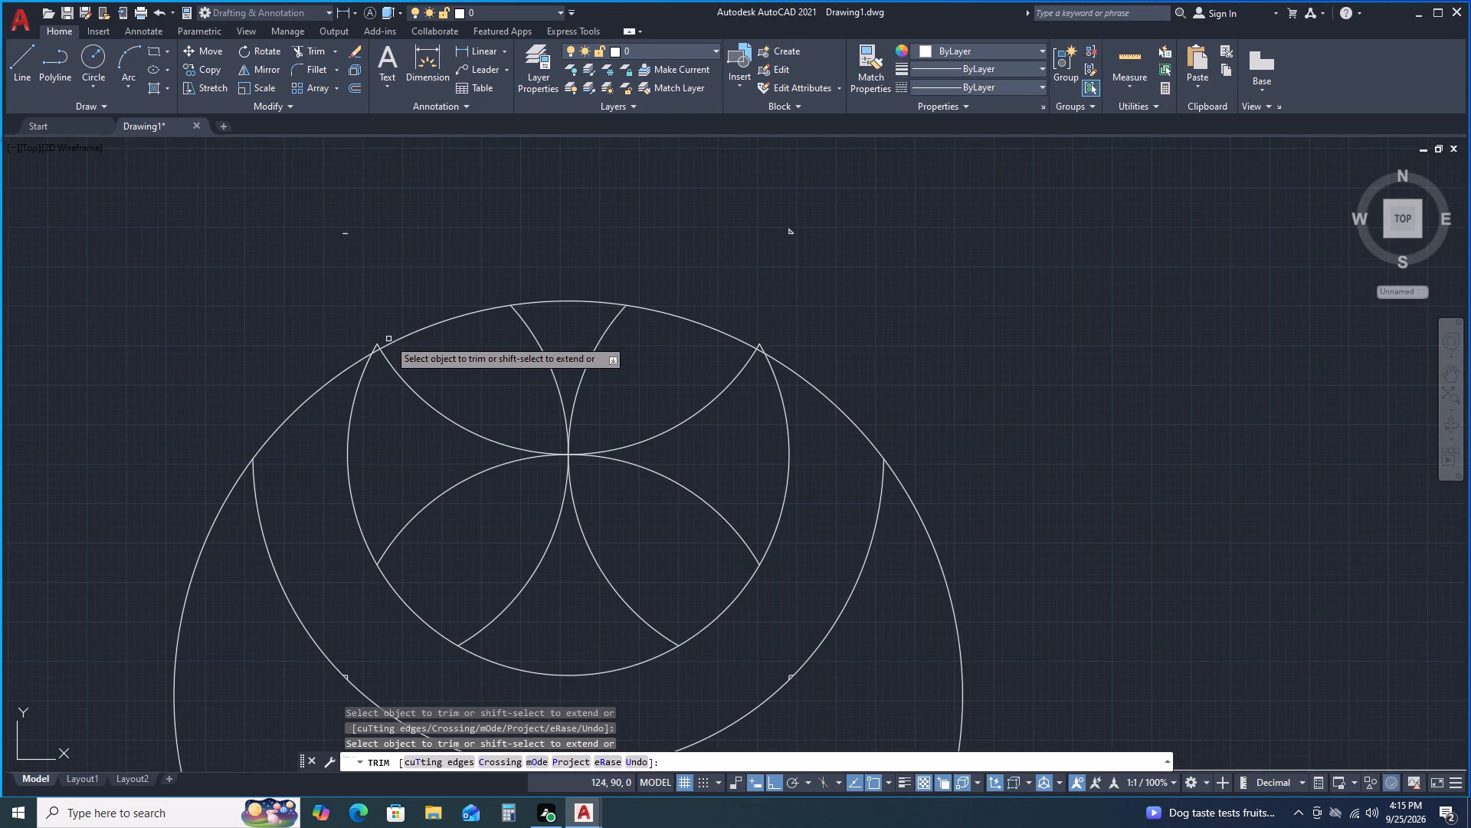
{"action": "left_click", "coordinate": [376, 257]}
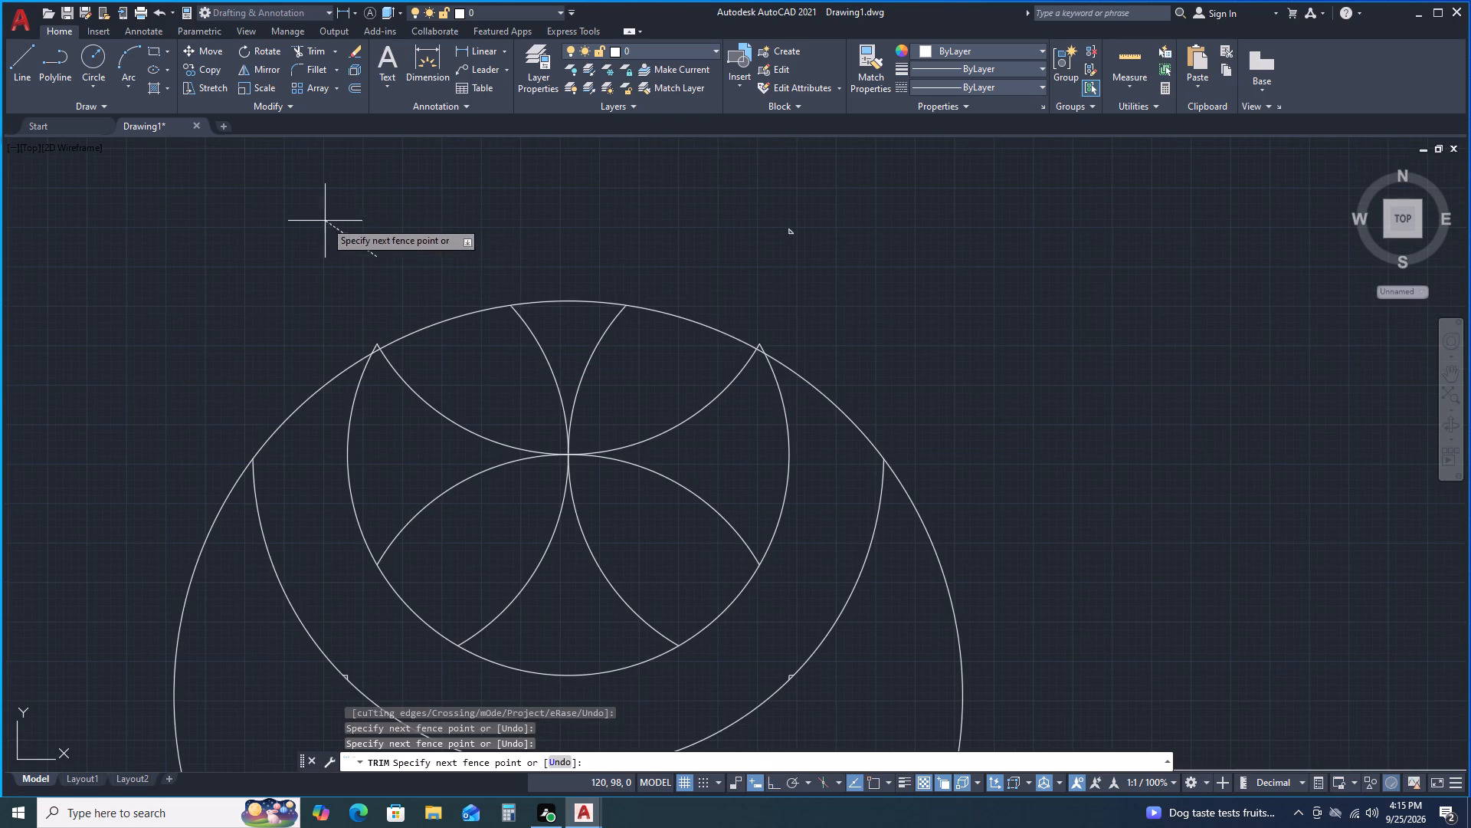
{"action": "left_click", "coordinate": [324, 220]}
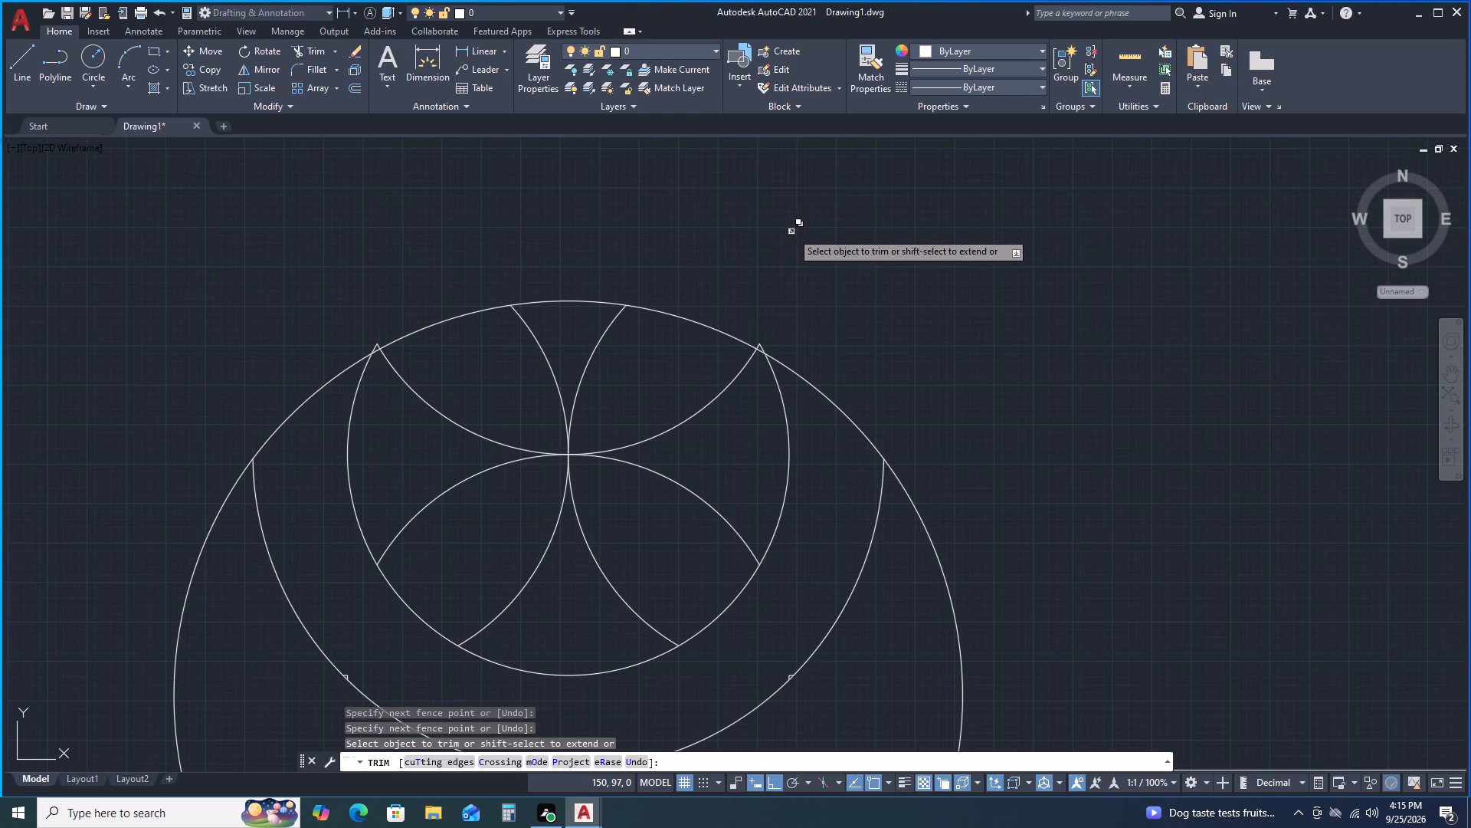
{"action": "left_click", "coordinate": [791, 232]}
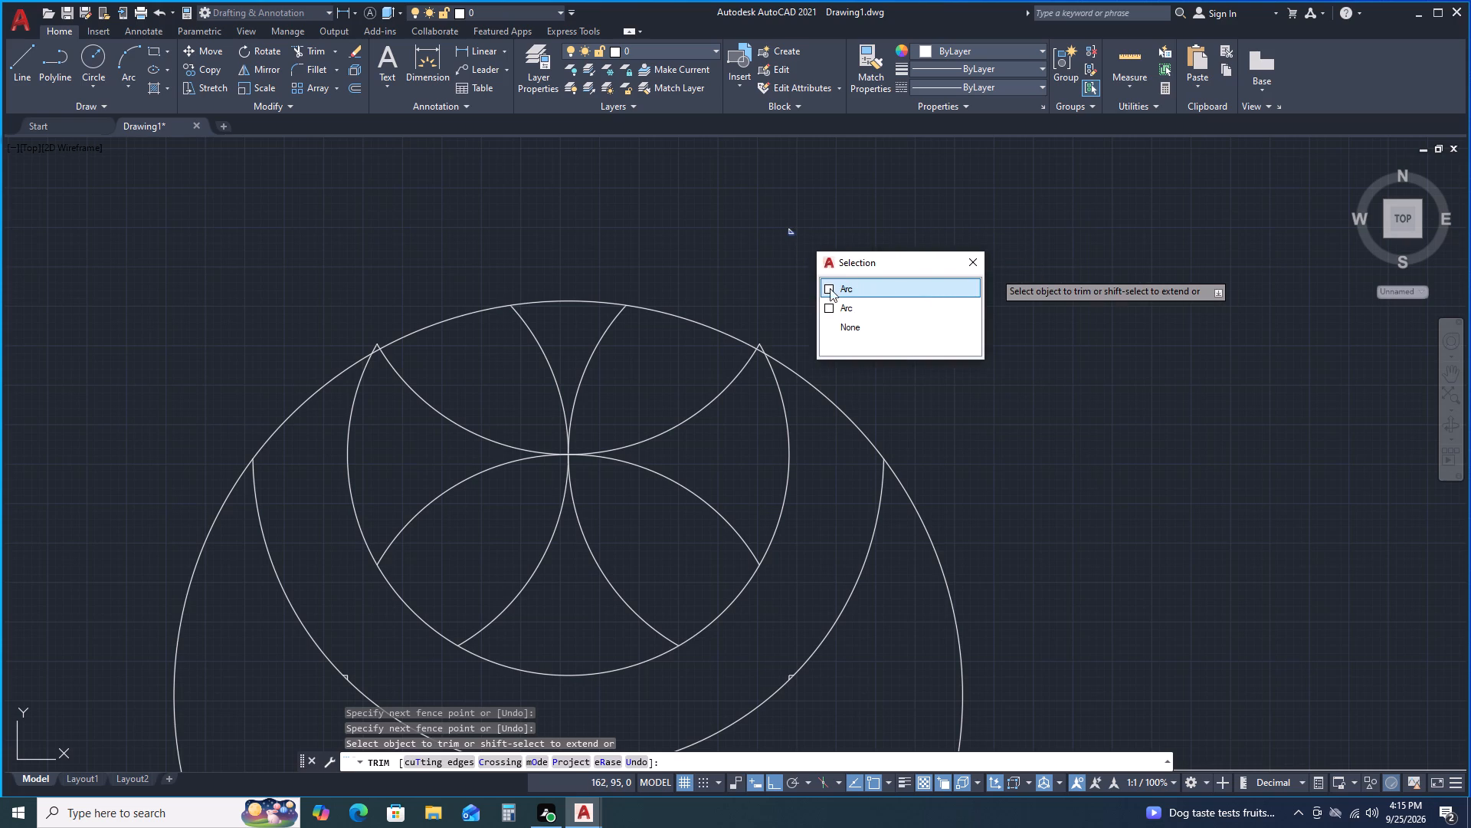
{"action": "left_click", "coordinate": [840, 291]}
{"action": "left_click", "coordinate": [789, 231]}
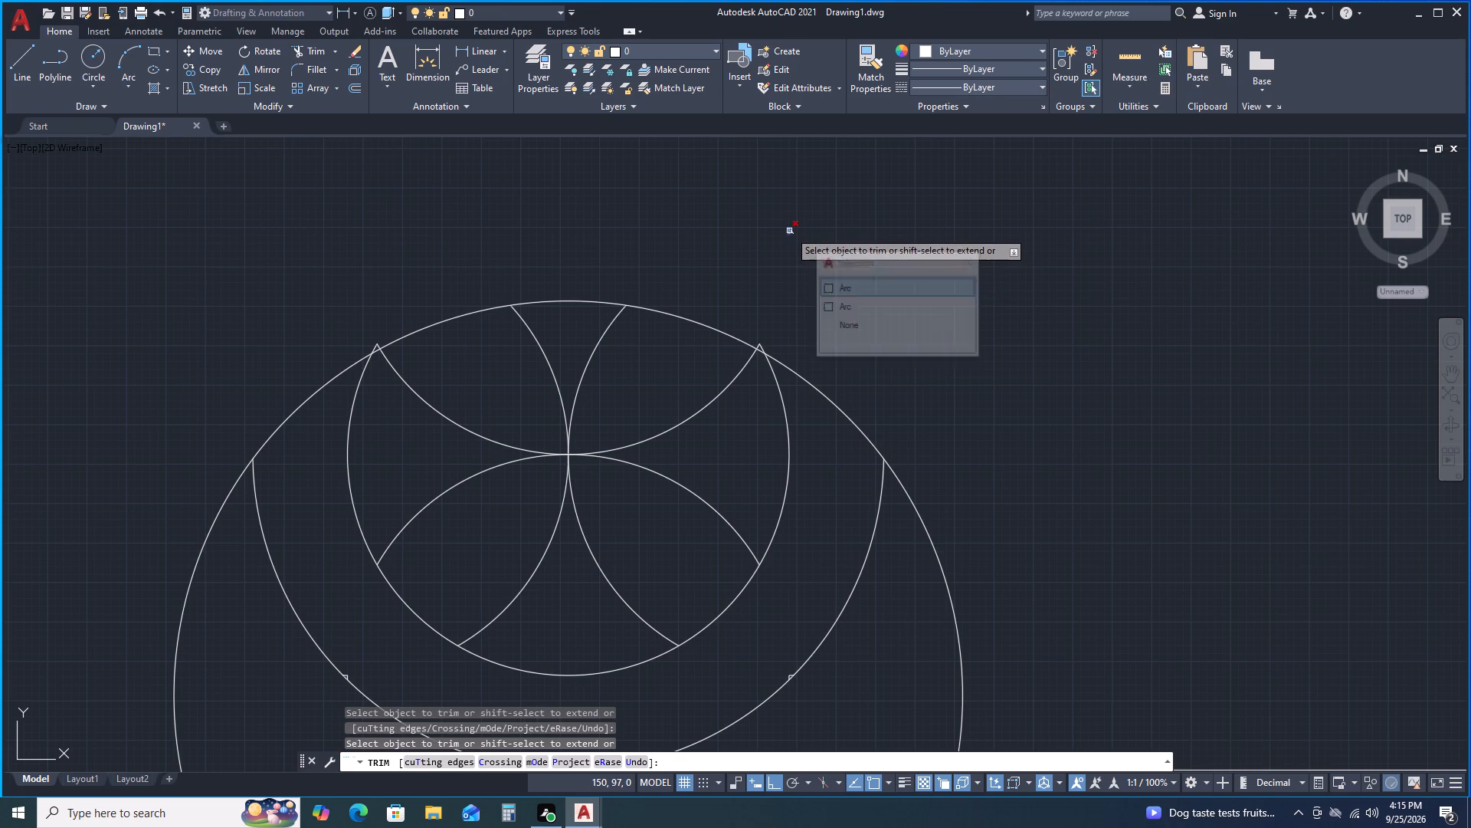
{"action": "left_click", "coordinate": [848, 296]}
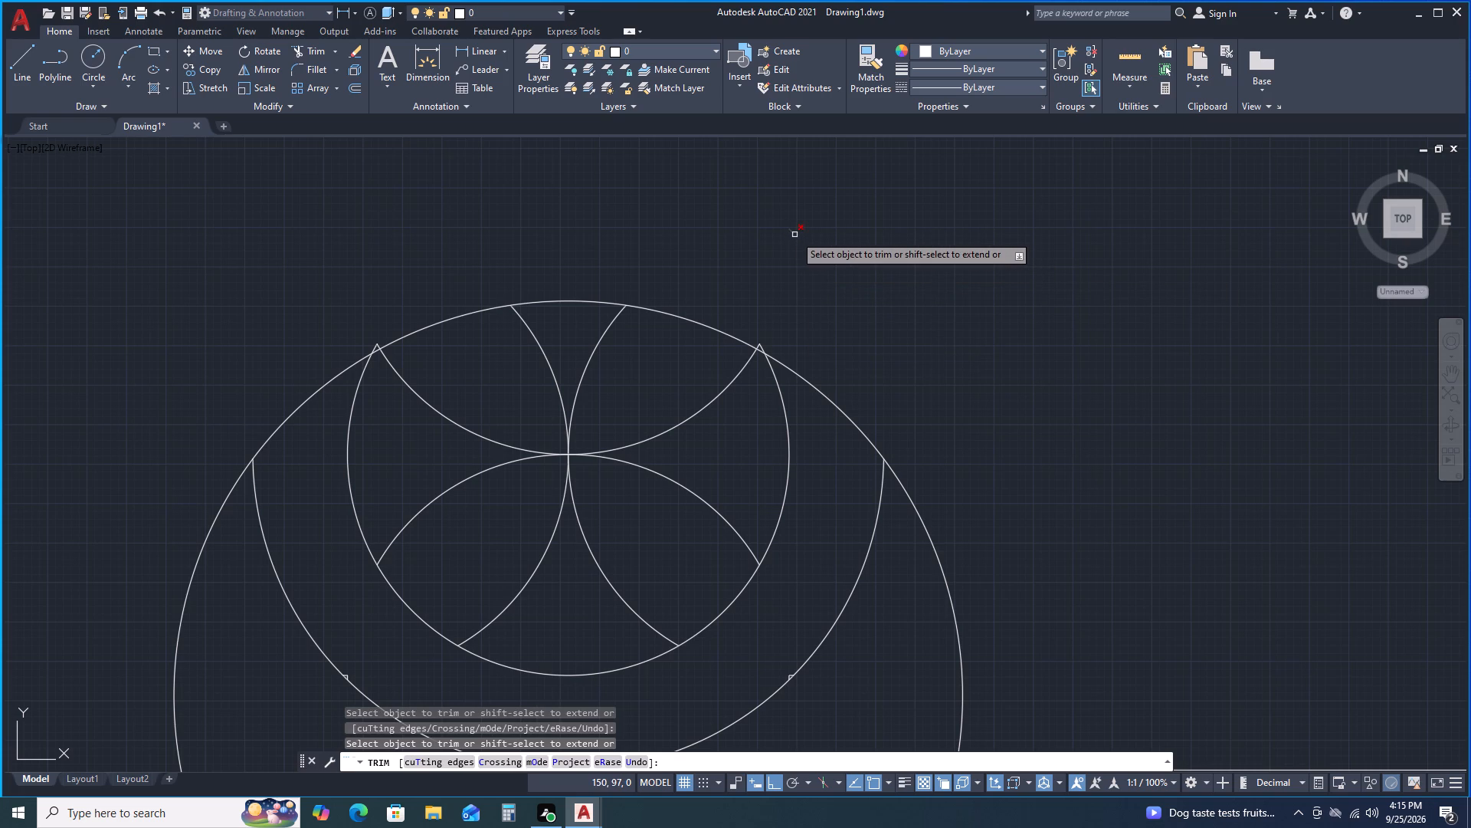
{"action": "left_click", "coordinate": [794, 235]}
Trim the small tips of the inner circle and petal arcs protruding outside the 25 mm radius circle on both sides.
{"action": "scroll", "coordinate": [378, 336], "scroll_direction": "up", "scroll_amount": 2}
{"action": "scroll", "coordinate": [378, 336], "scroll_direction": "down", "scroll_amount": 1}
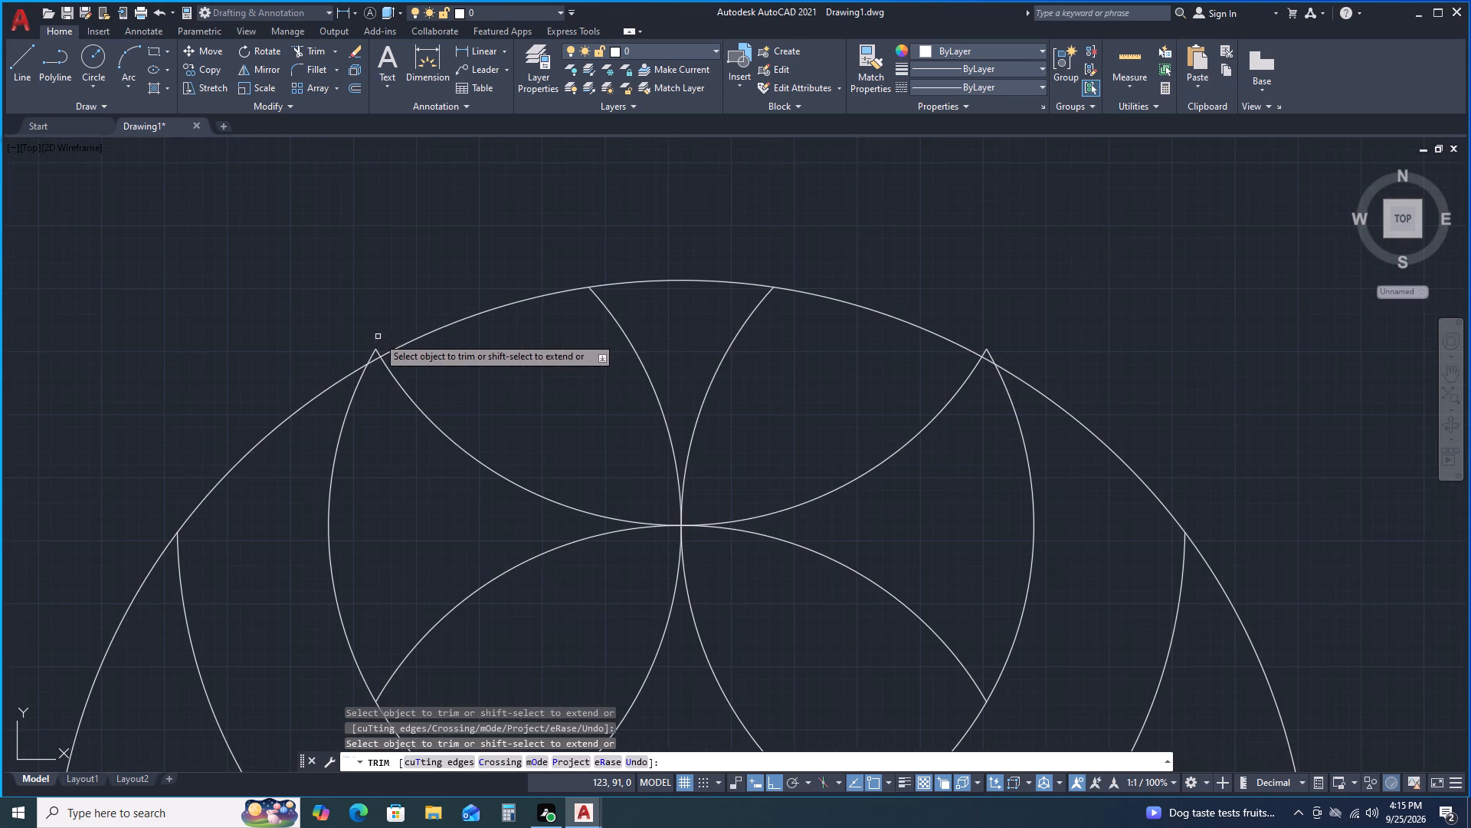
{"action": "left_click", "coordinate": [379, 351]}
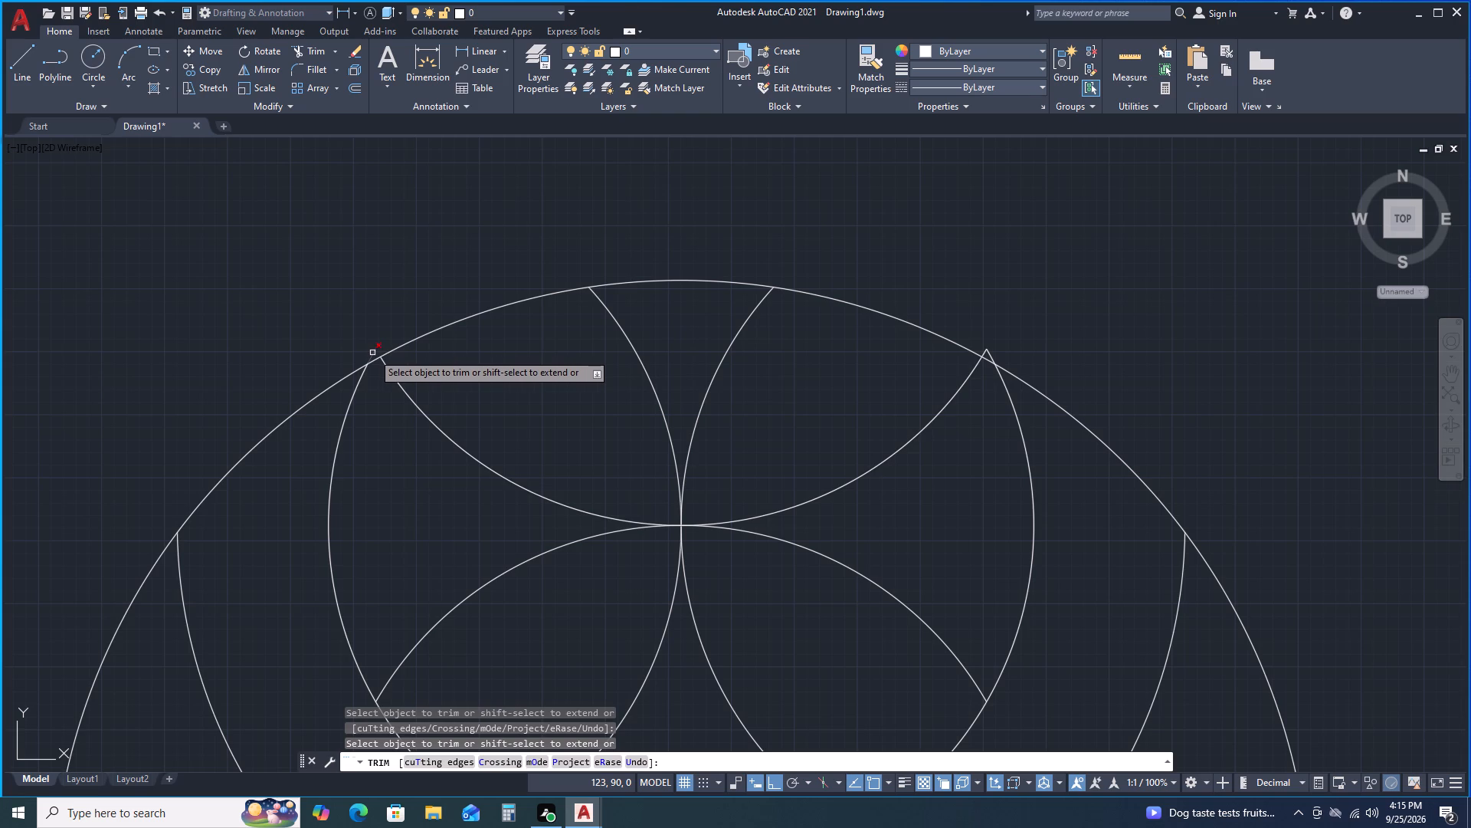
{"action": "left_click", "coordinate": [372, 353]}
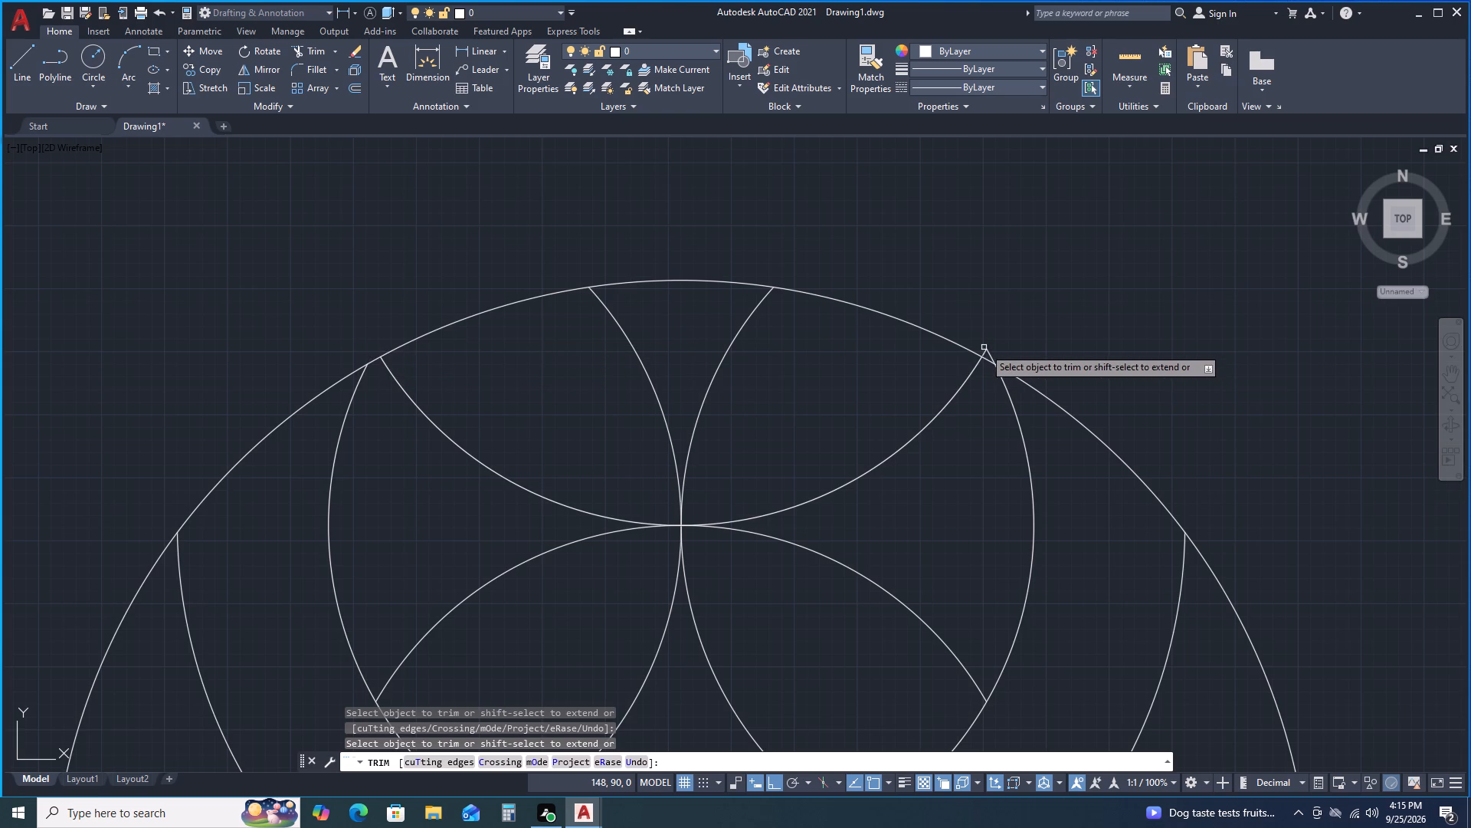
{"action": "left_click", "coordinate": [984, 347]}
{"action": "key", "text": "space"}
{"action": "key", "text": "space"}
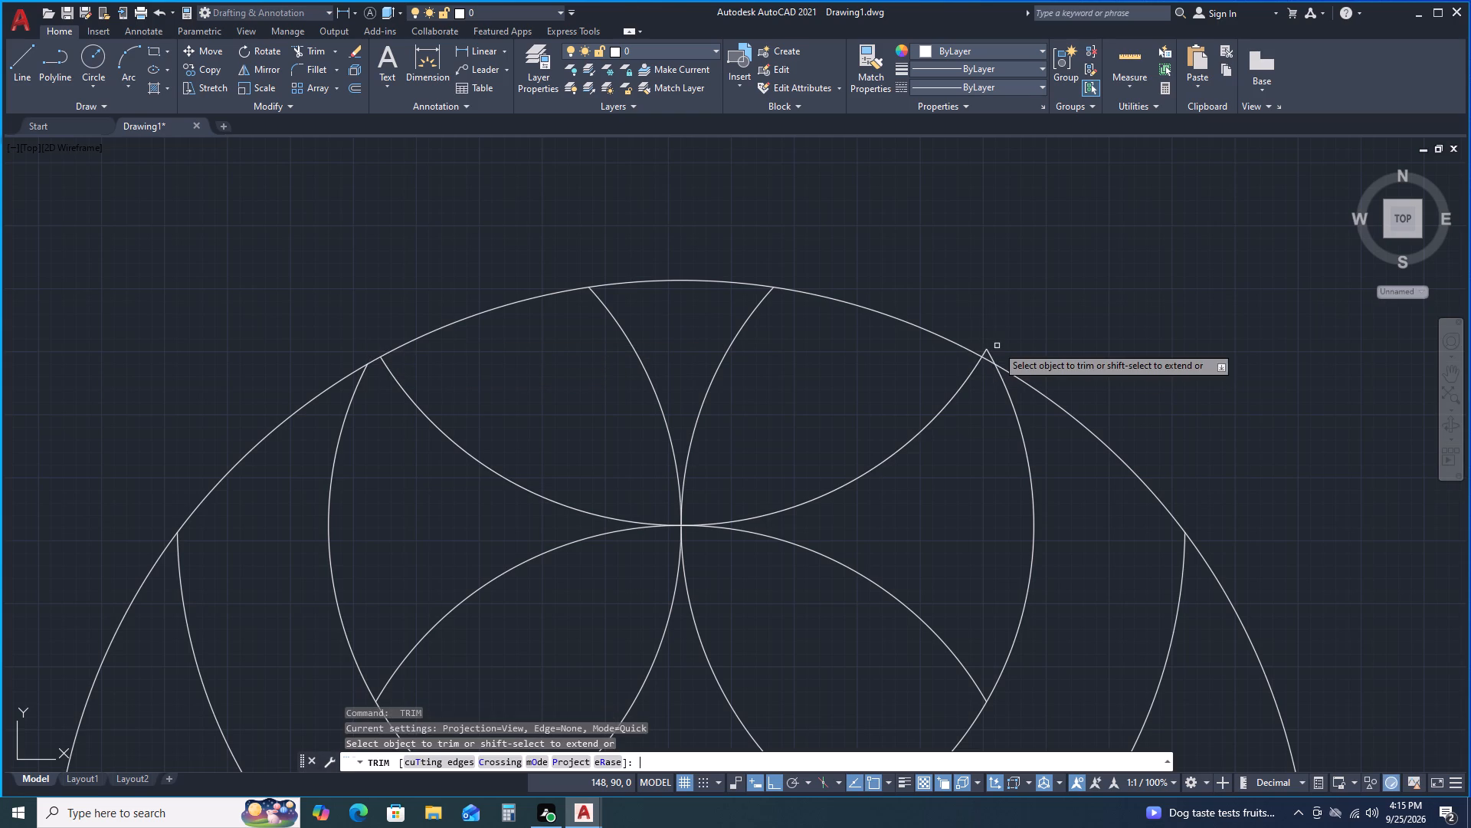
{"action": "left_click", "coordinate": [990, 353]}
{"action": "left_click", "coordinate": [987, 354]}
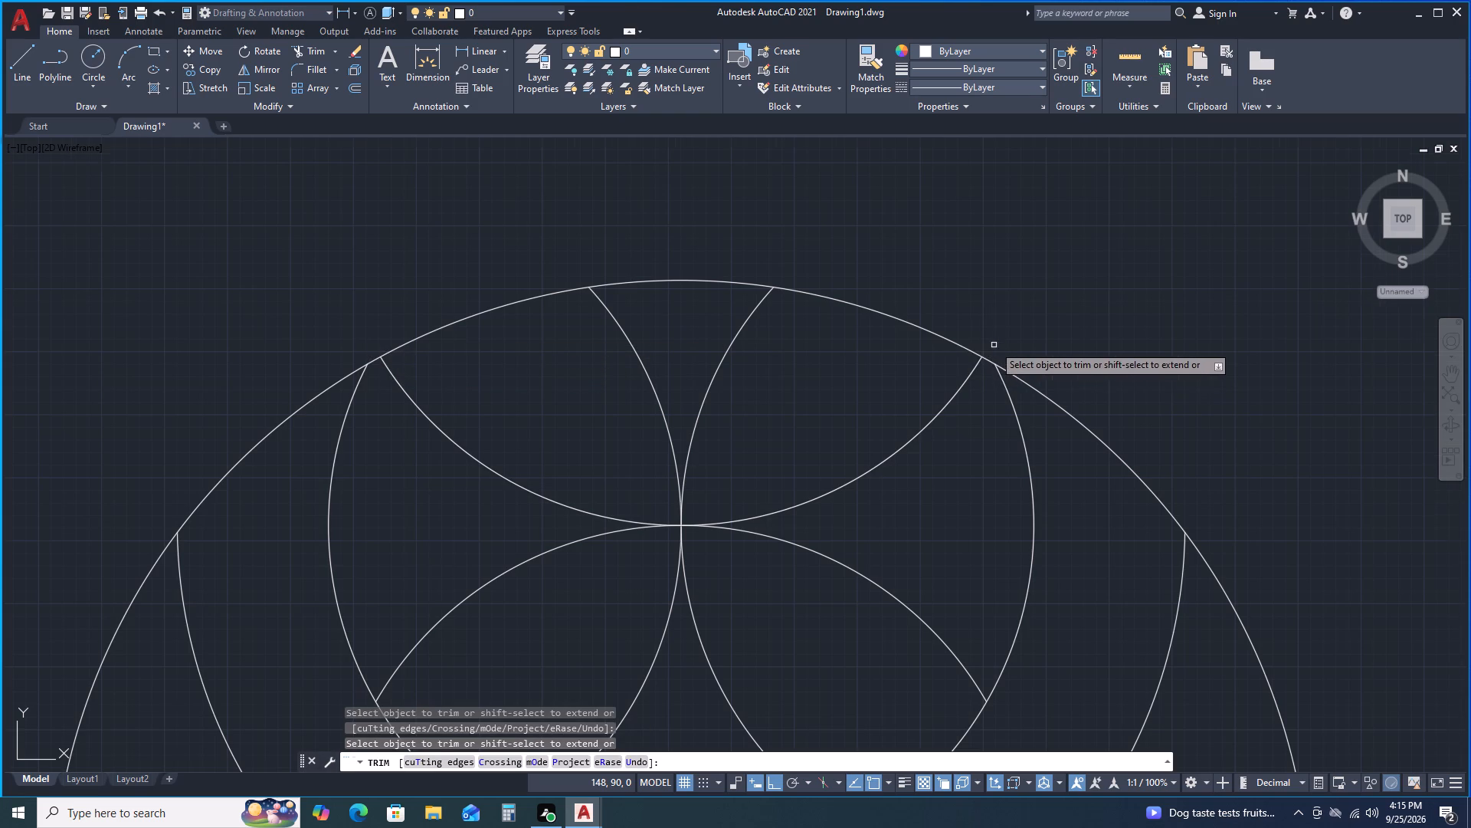
Trim the 25 mm radius circle's lower portion, from the left edge of the 20 mm radius circle around to the horizontal line.
{"action": "scroll", "coordinate": [994, 345], "scroll_direction": "up", "scroll_amount": 1}
{"action": "scroll", "coordinate": [994, 344], "scroll_direction": "down", "scroll_amount": 1}
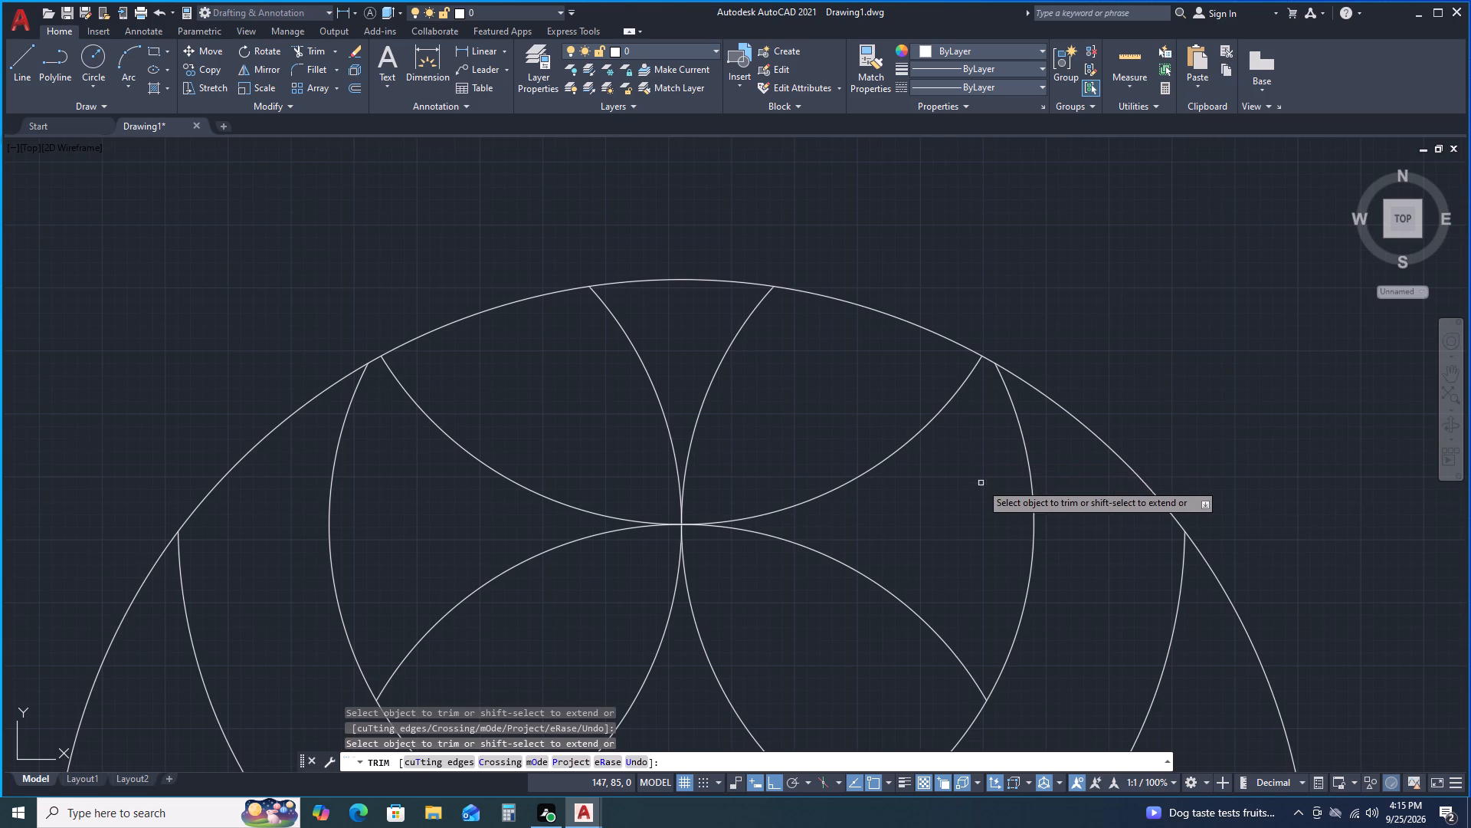
{"action": "scroll", "coordinate": [981, 483], "scroll_direction": "up", "scroll_amount": 1}
{"action": "scroll", "coordinate": [977, 484], "scroll_direction": "down", "scroll_amount": 1}
{"action": "scroll", "coordinate": [930, 392], "scroll_direction": "down", "scroll_amount": 3}
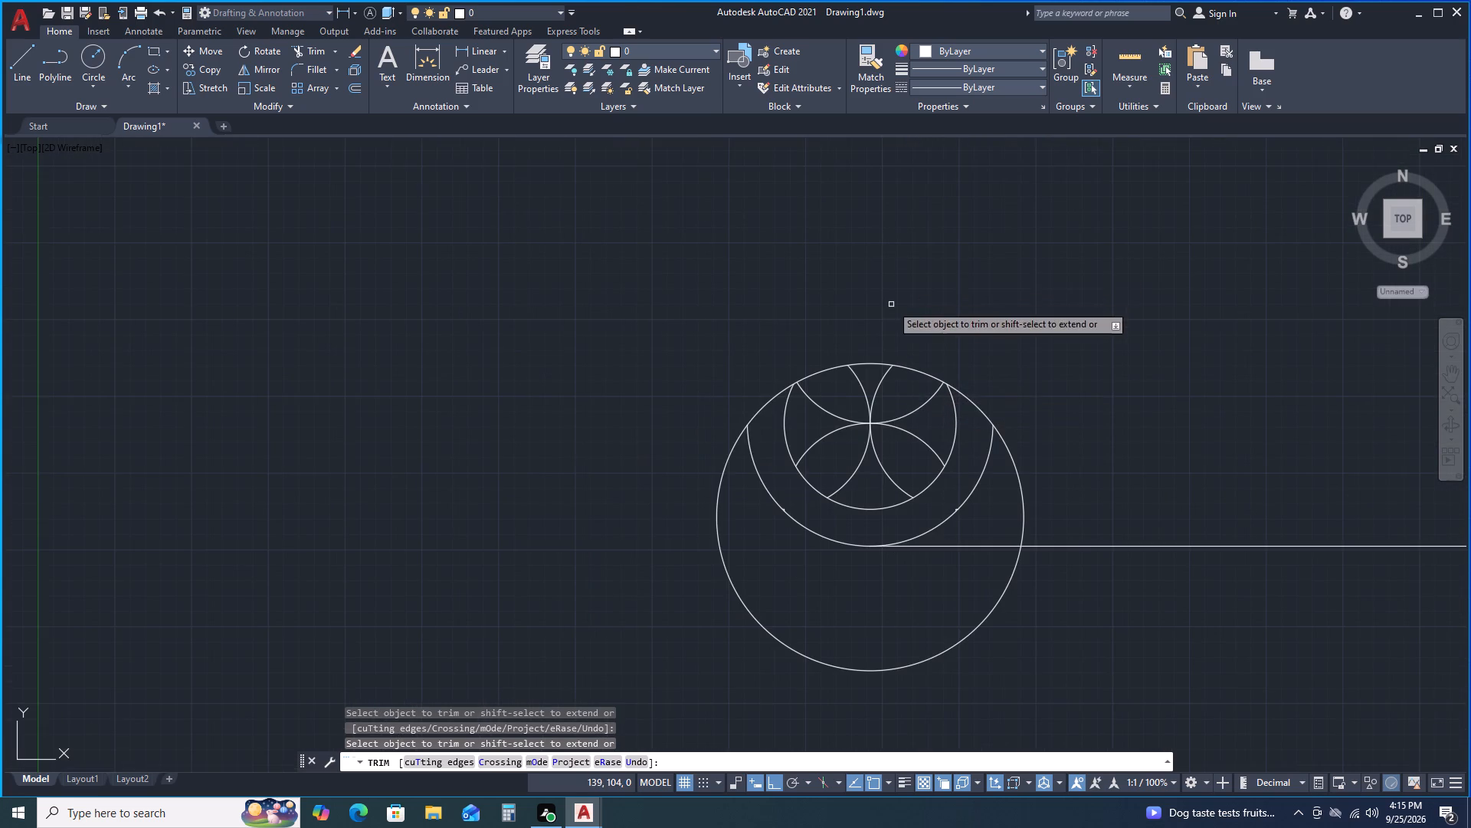
{"action": "middle_click_drag", "start_coordinate": [891, 304], "coordinate": [764, 111]}
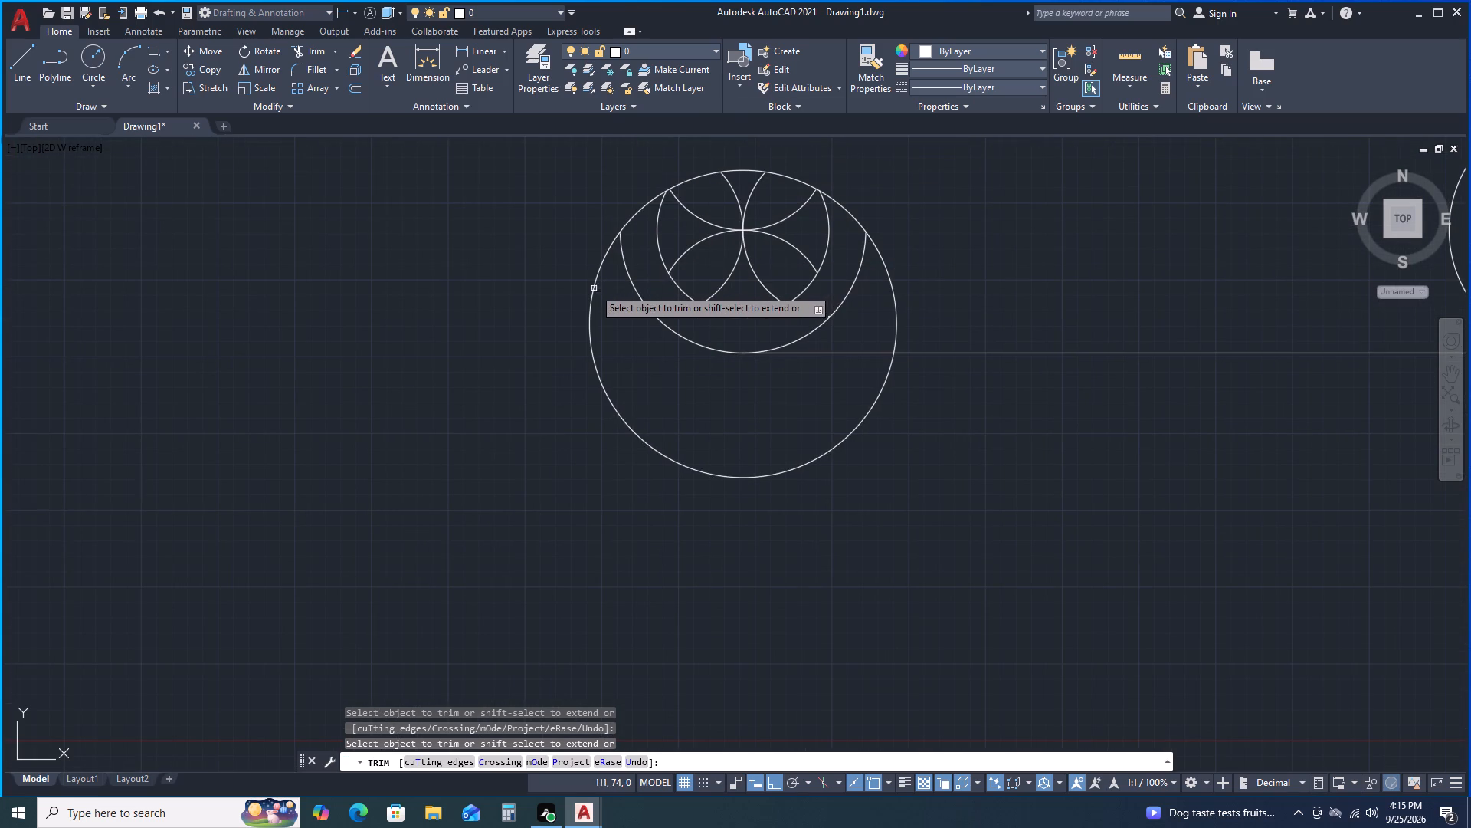
{"action": "left_click", "coordinate": [595, 293]}
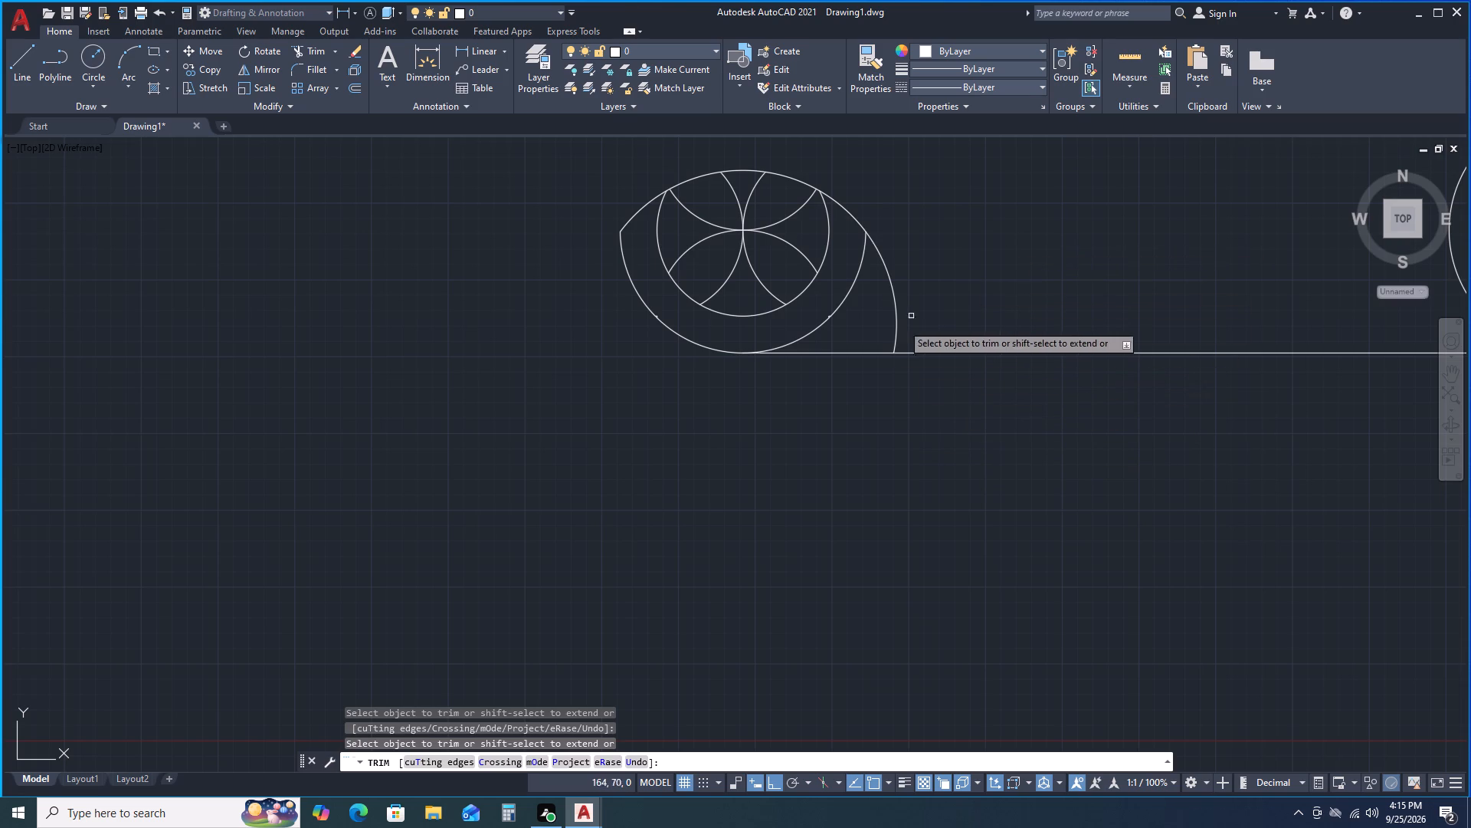
Remove the small leftover arc fragment on the lower right side of the left 20 mm radius arc.
{"action": "scroll", "coordinate": [829, 328], "scroll_direction": "up", "scroll_amount": 4}
{"action": "scroll", "coordinate": [842, 296], "scroll_direction": "down", "scroll_amount": 1}
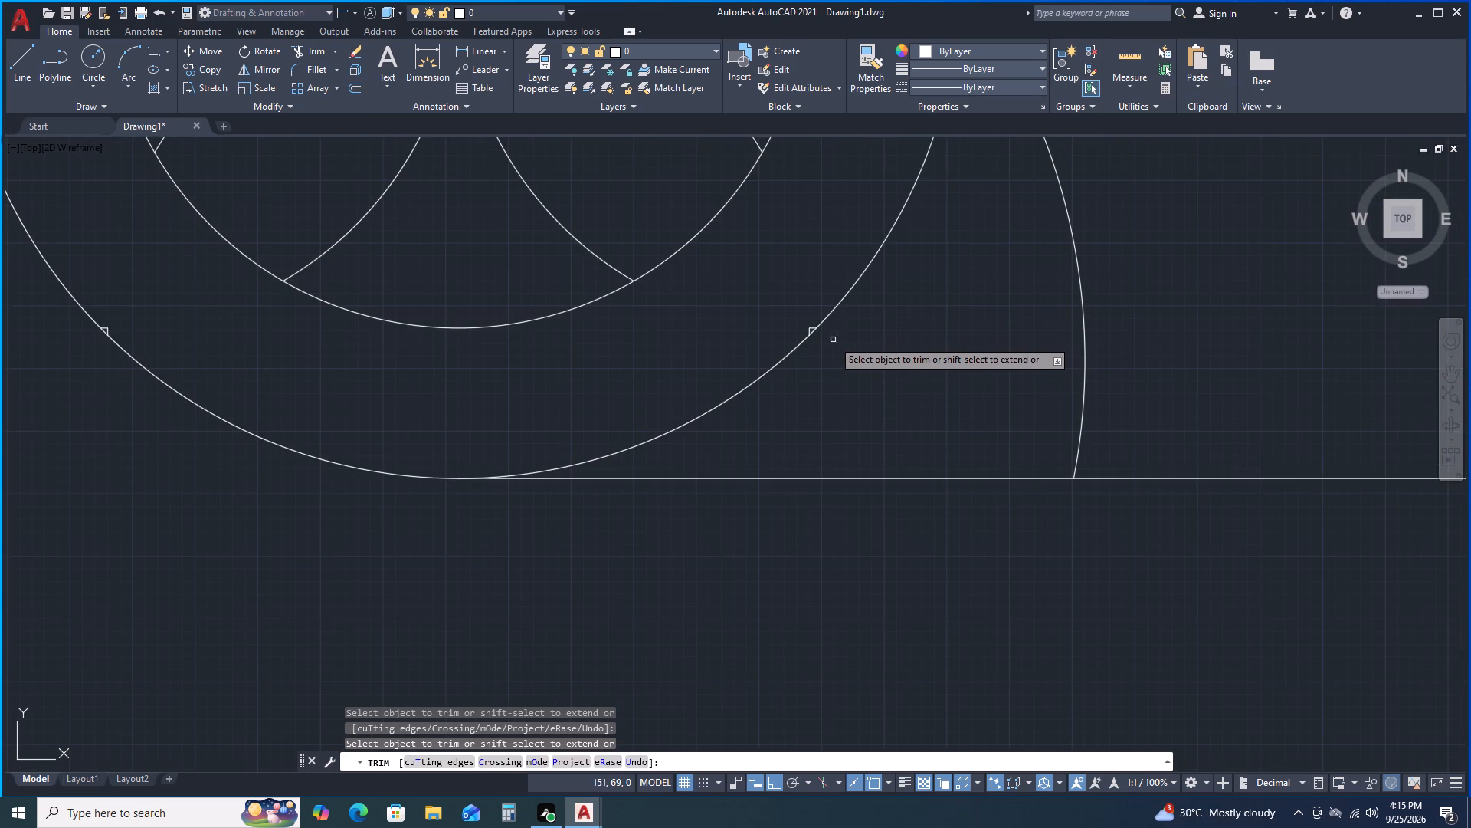
{"action": "scroll", "coordinate": [824, 334], "scroll_direction": "down", "scroll_amount": 1}
{"action": "scroll", "coordinate": [824, 333], "scroll_direction": "up", "scroll_amount": 1}
{"action": "left_click", "coordinate": [814, 328]}
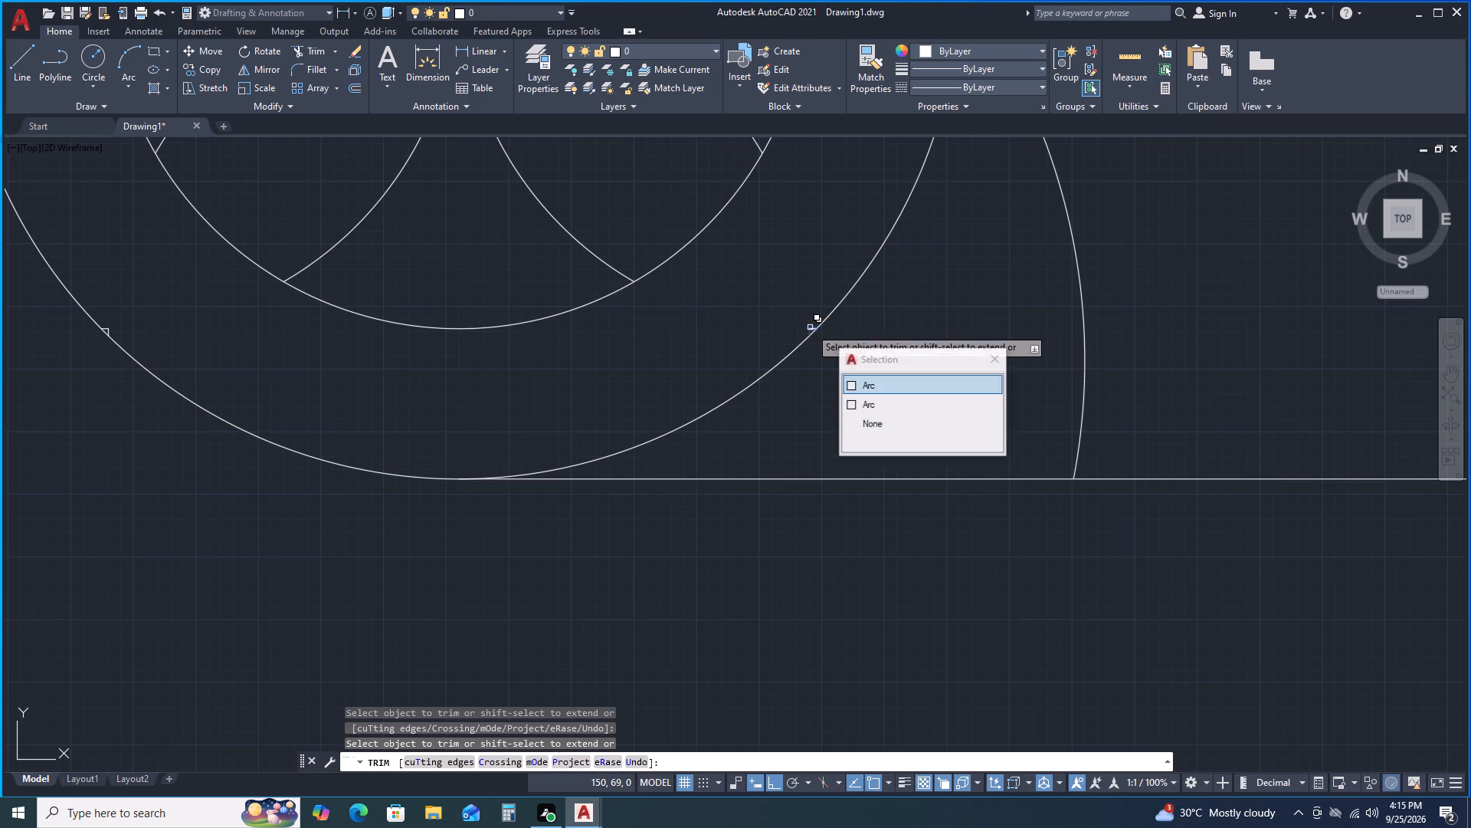
{"action": "left_click", "coordinate": [808, 333]}
{"action": "left_click", "coordinate": [811, 331]}
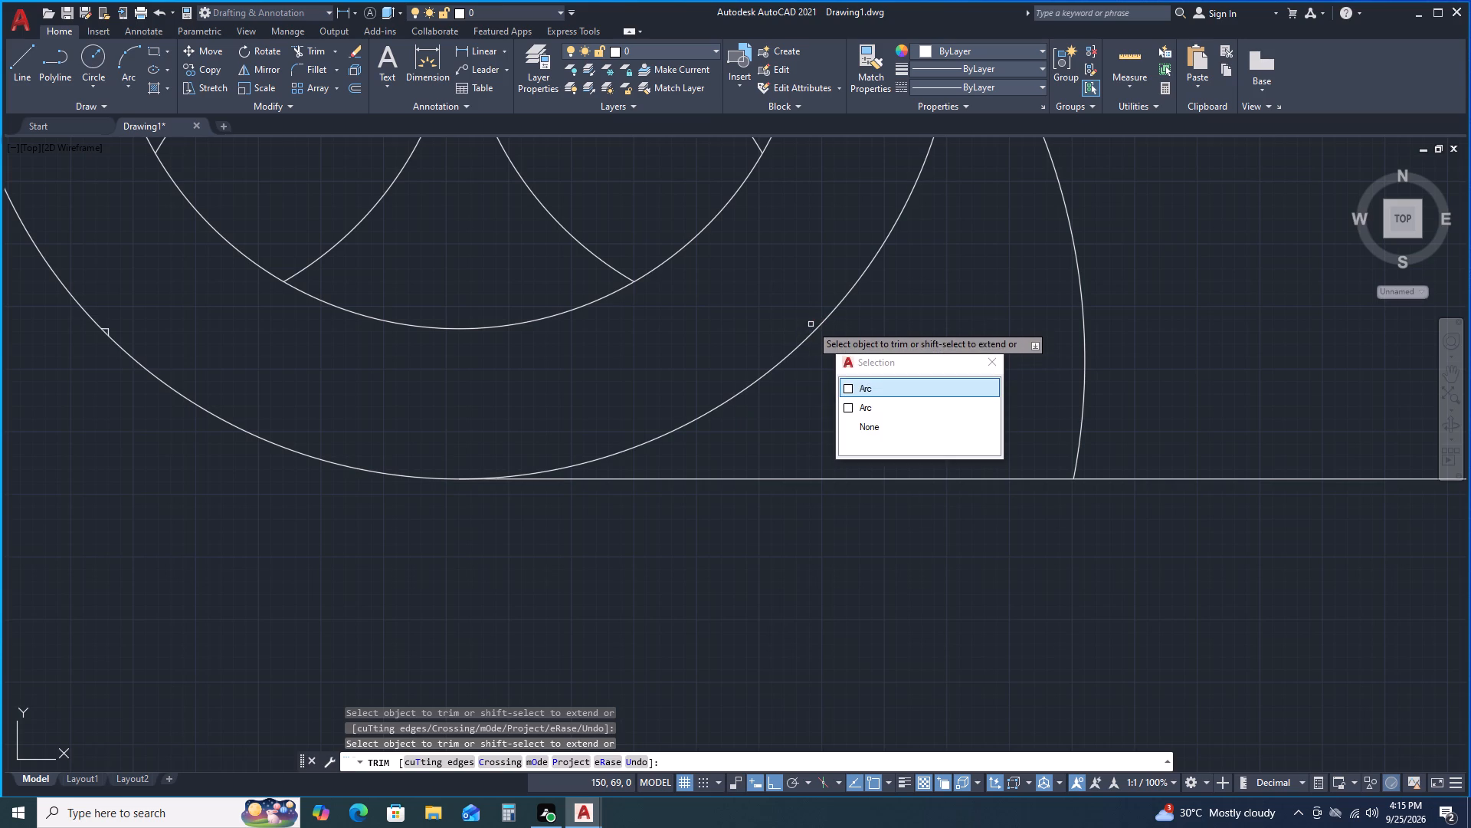
Remove the small leftover arc fragment on the lower left side of the left 20 mm radius arc and end trimming.
{"action": "scroll", "coordinate": [123, 316], "scroll_direction": "down", "scroll_amount": 1}
{"action": "scroll", "coordinate": [123, 316], "scroll_direction": "up", "scroll_amount": 2}
{"action": "scroll", "coordinate": [123, 315], "scroll_direction": "down", "scroll_amount": 1}
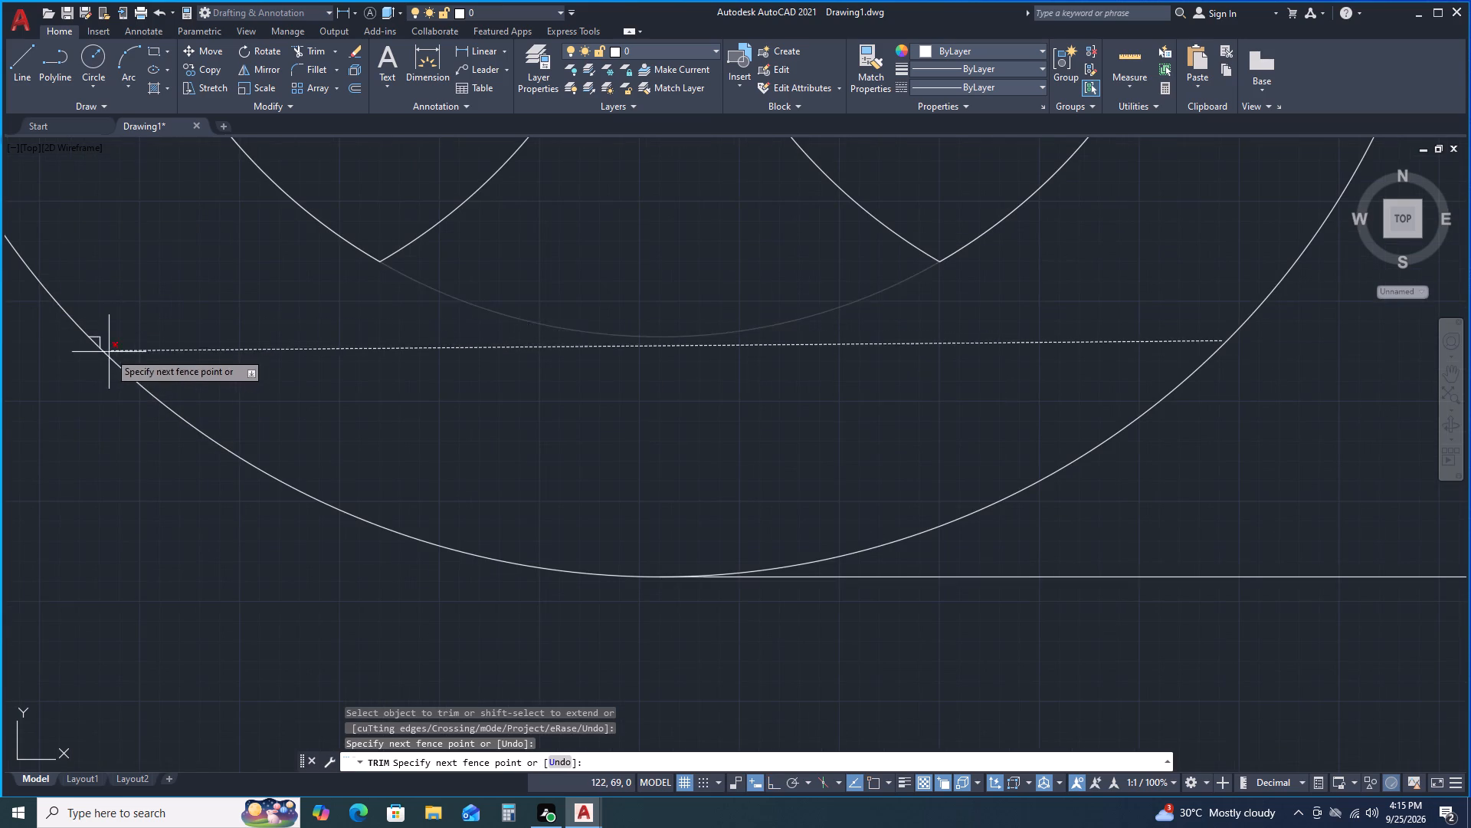
{"action": "left_click", "coordinate": [691, 429]}
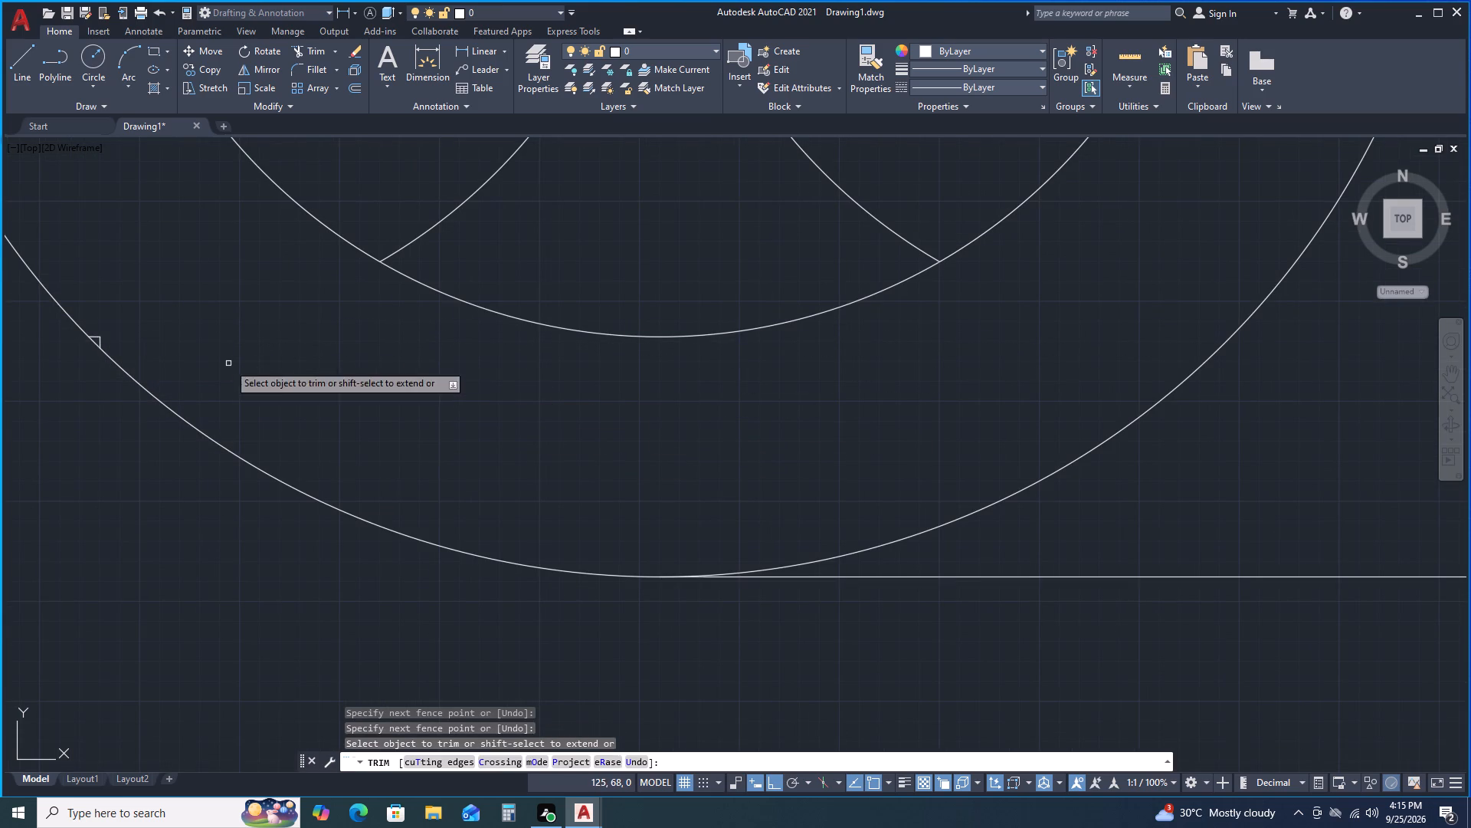
{"action": "left_click", "coordinate": [100, 338]}
{"action": "left_click", "coordinate": [100, 338]}
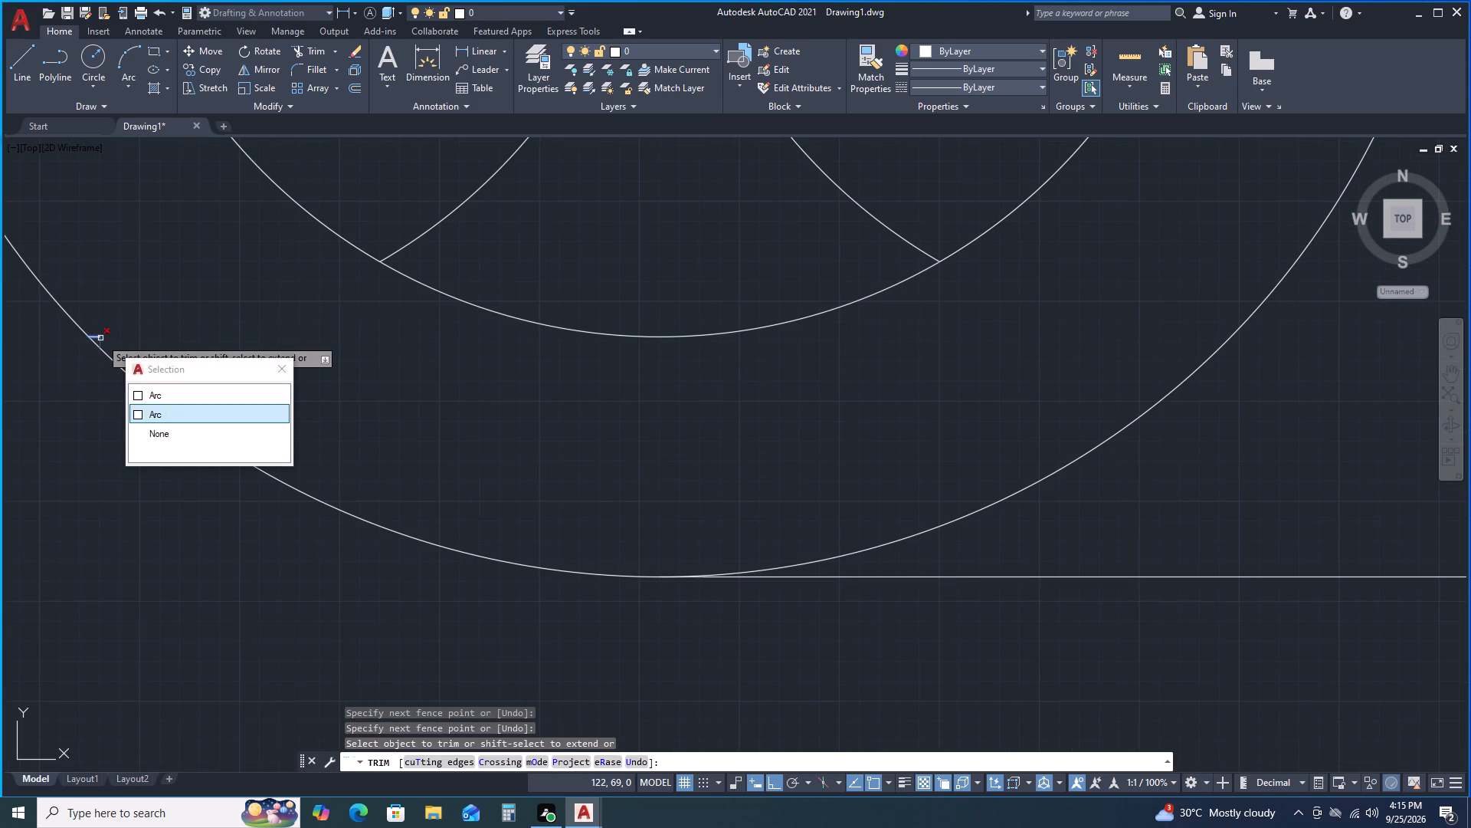
{"action": "left_click", "coordinate": [99, 337]}
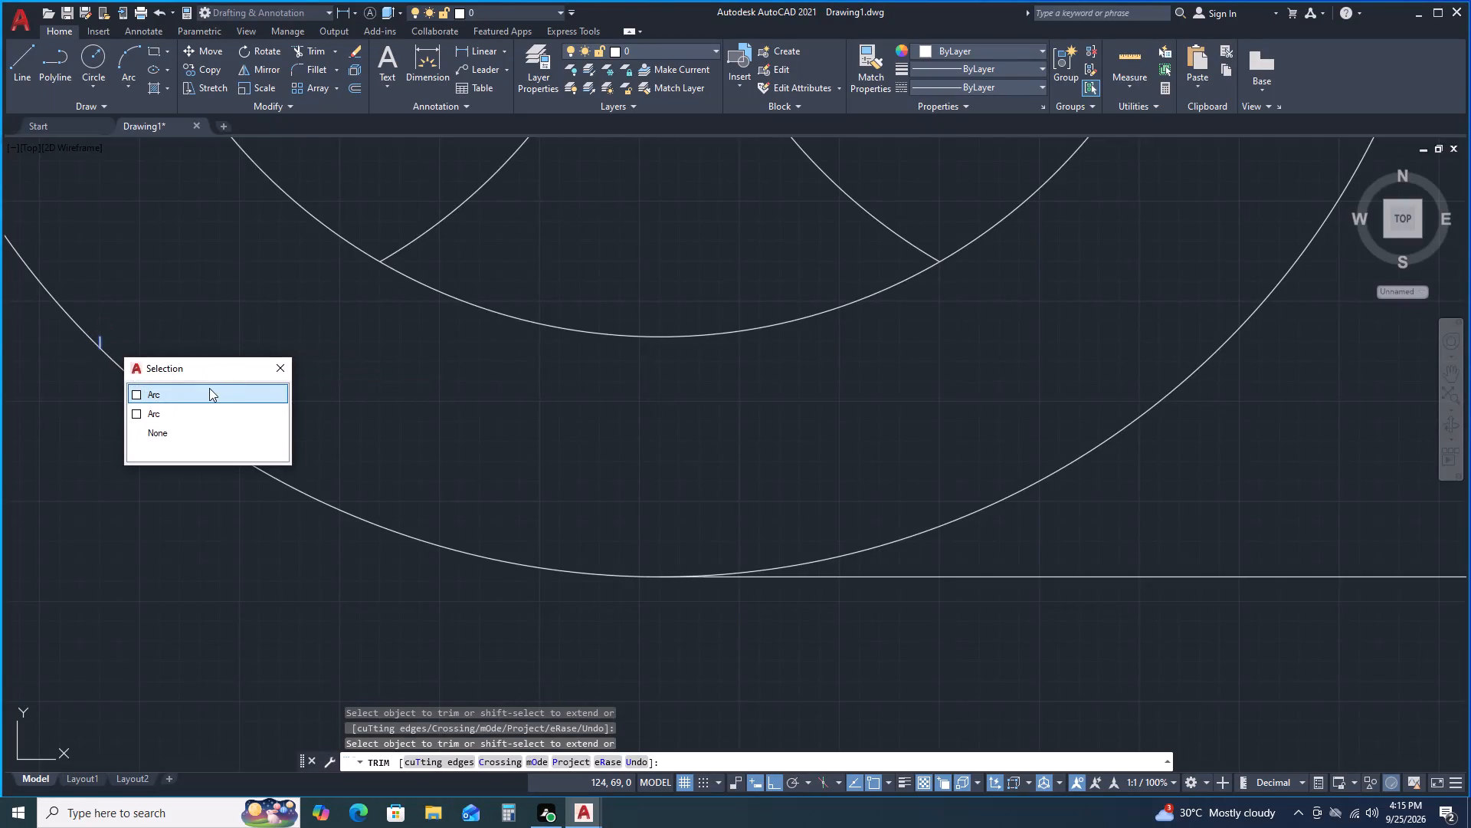
{"action": "left_click", "coordinate": [209, 388]}
{"action": "scroll", "coordinate": [229, 359], "scroll_direction": "down", "scroll_amount": 2}
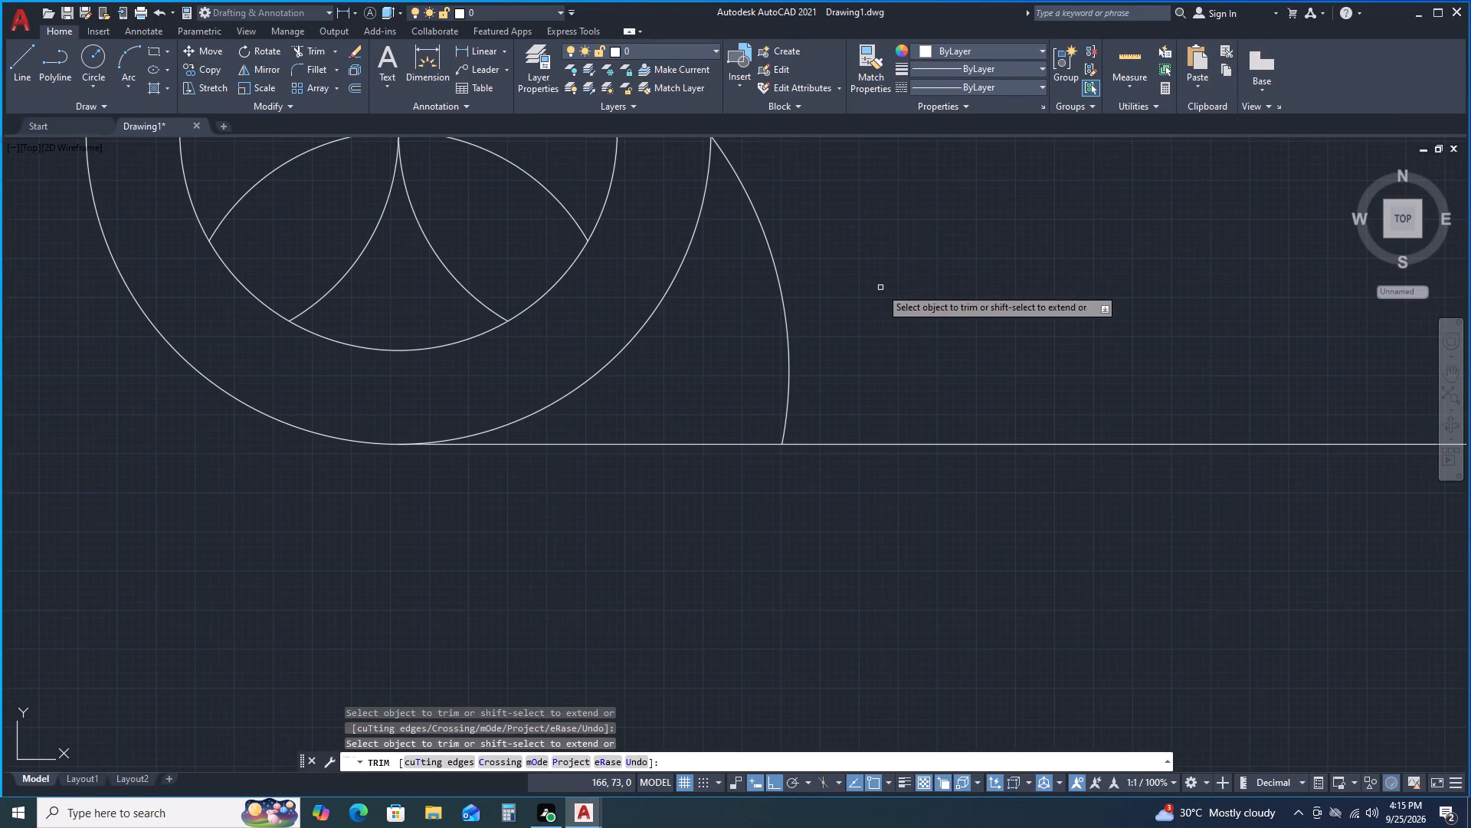
{"action": "scroll", "coordinate": [880, 287], "scroll_direction": "down", "scroll_amount": 2}
{"action": "key", "text": "Escape"}
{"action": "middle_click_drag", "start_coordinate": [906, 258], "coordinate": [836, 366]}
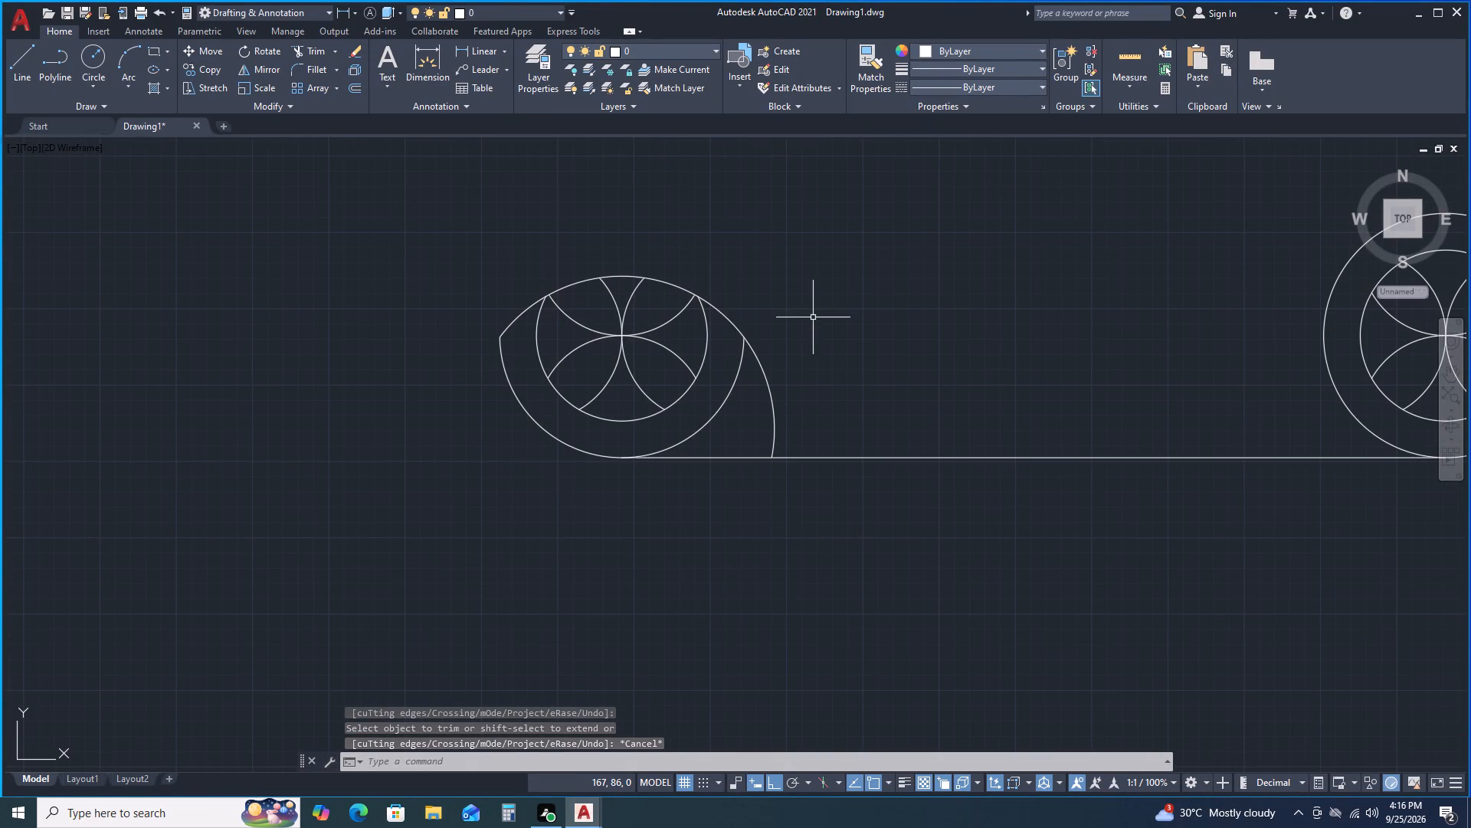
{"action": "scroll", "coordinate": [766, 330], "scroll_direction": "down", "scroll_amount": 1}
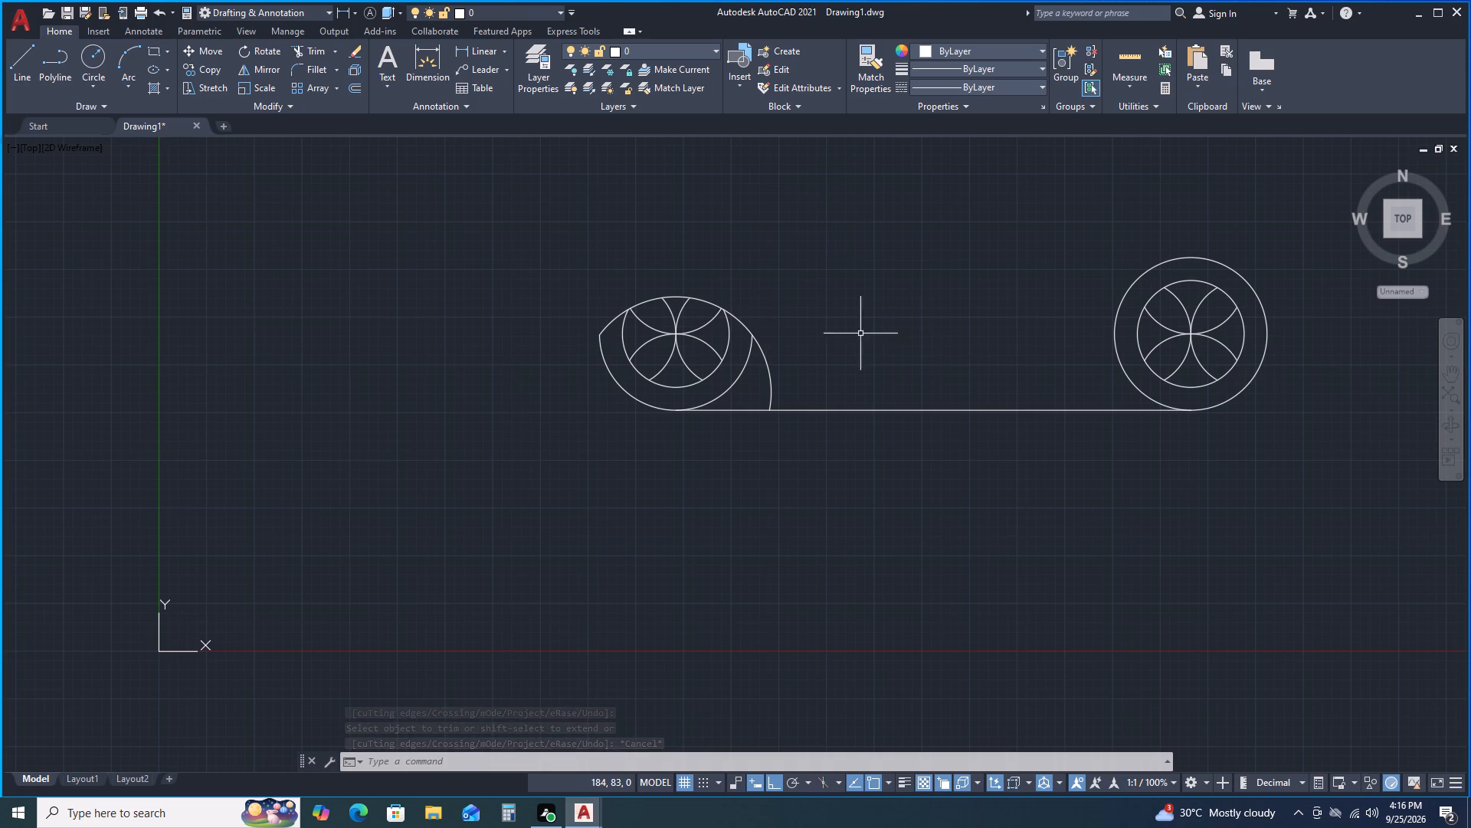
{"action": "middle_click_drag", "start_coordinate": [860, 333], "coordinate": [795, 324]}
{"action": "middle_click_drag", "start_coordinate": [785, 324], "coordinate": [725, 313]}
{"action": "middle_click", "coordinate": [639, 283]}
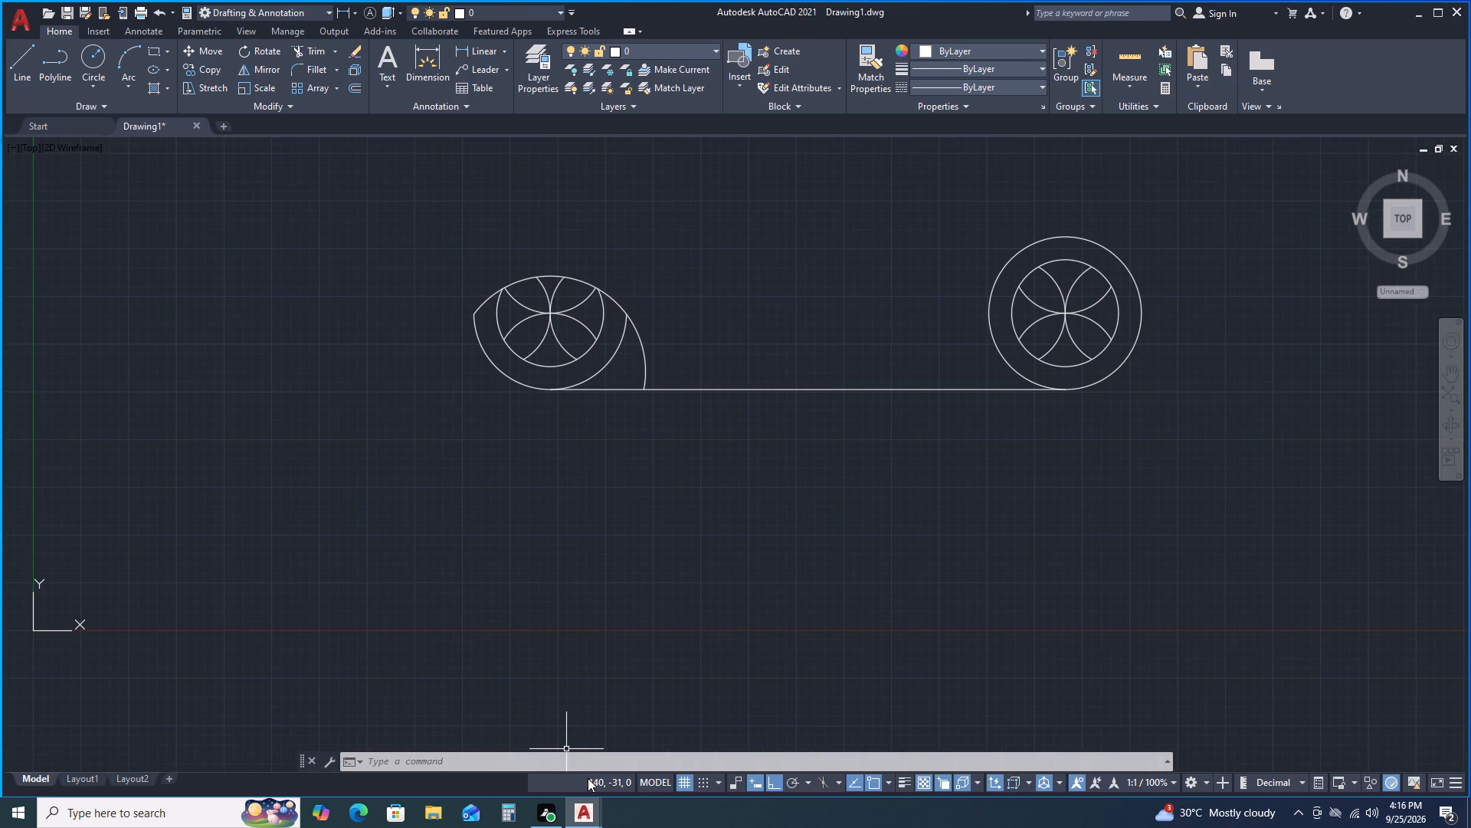
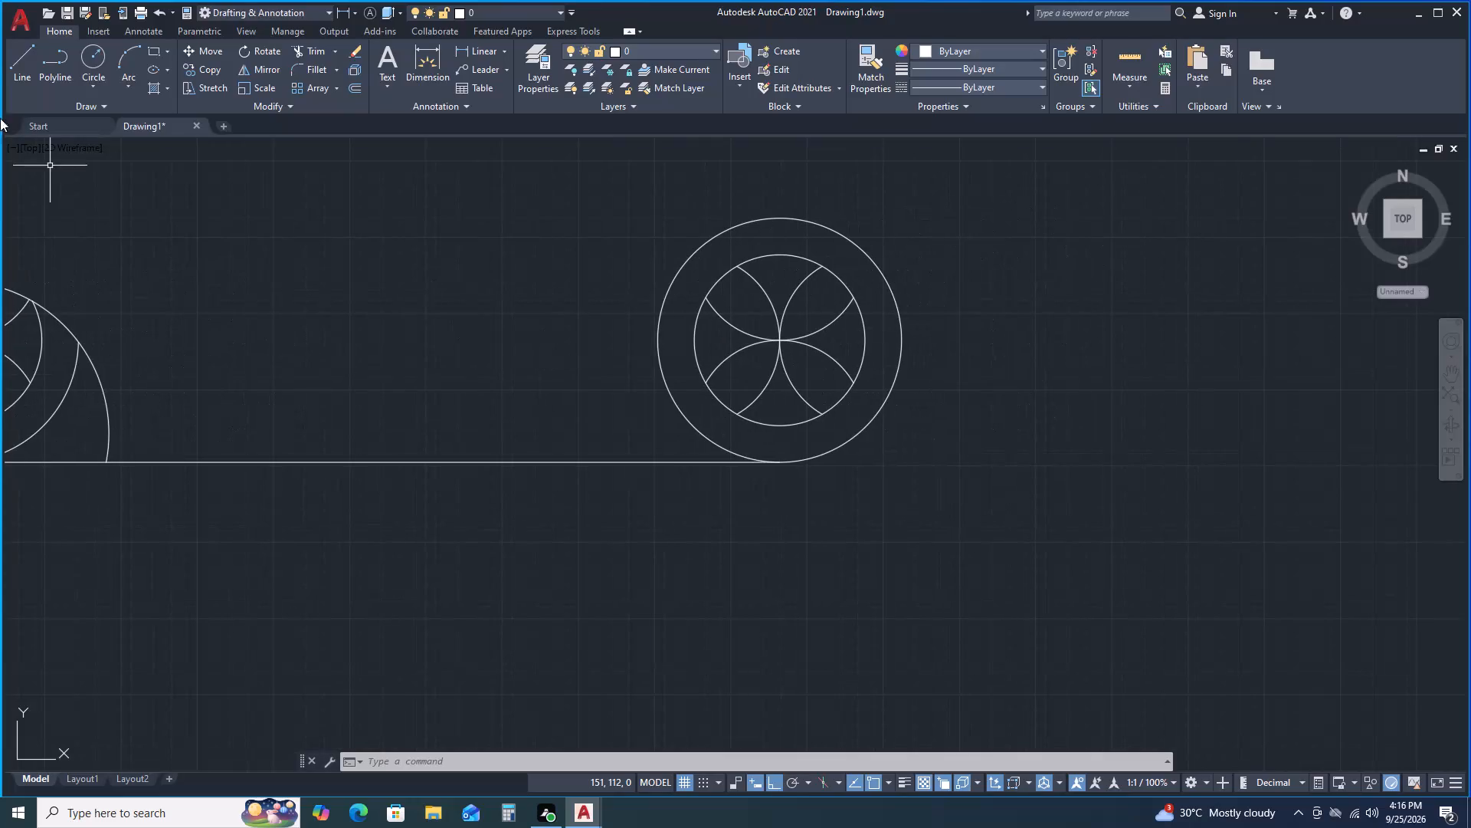
Draw a 25 mm radius circle centred 5 mm above the horizontal line's right end, over the right circle group.
{"action": "left_click", "coordinate": [99, 57]}
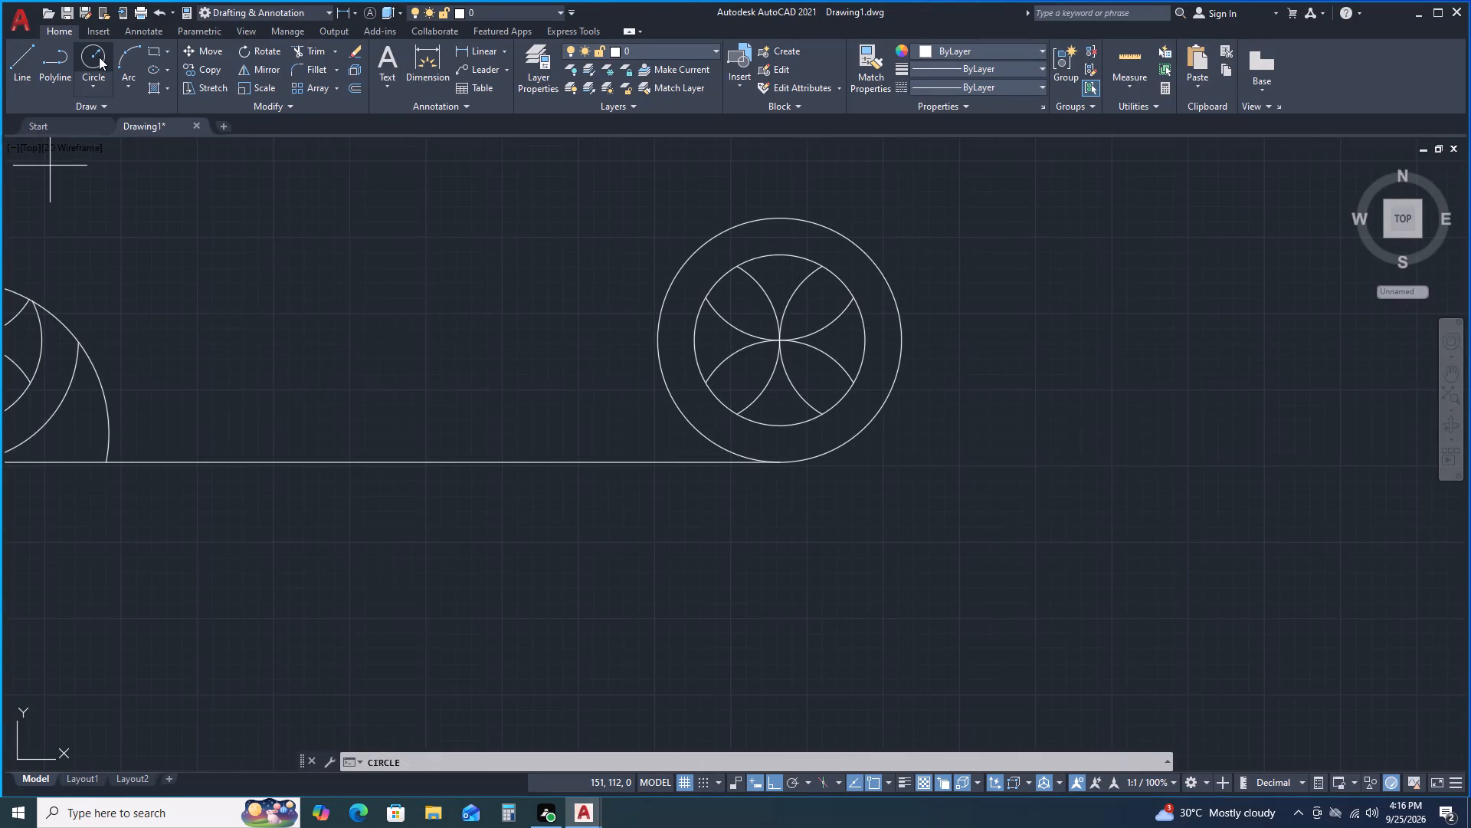
{"action": "key", "text": "t"}
{"action": "key", "text": "k"}
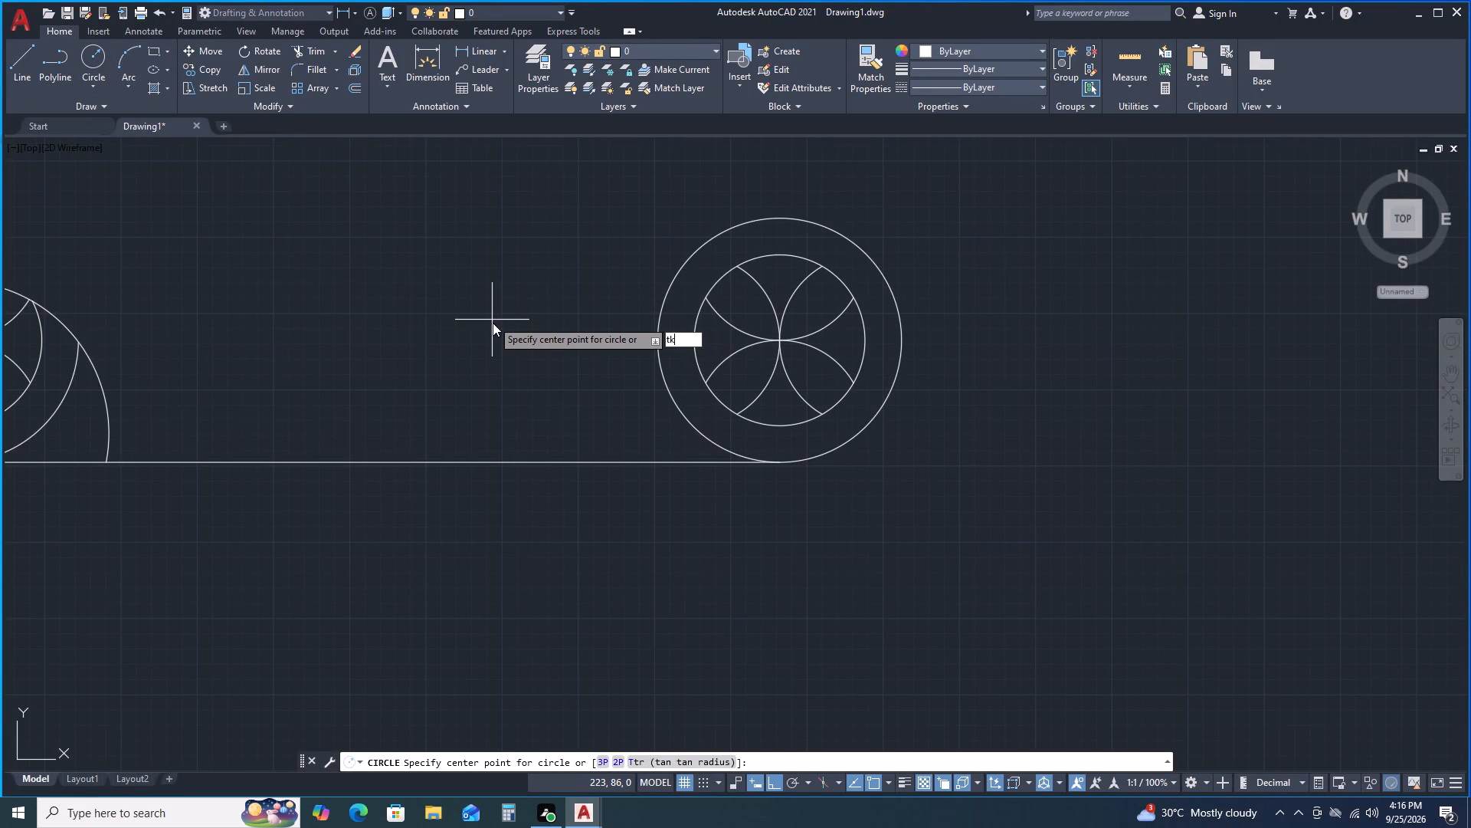
{"action": "key", "text": "Return"}
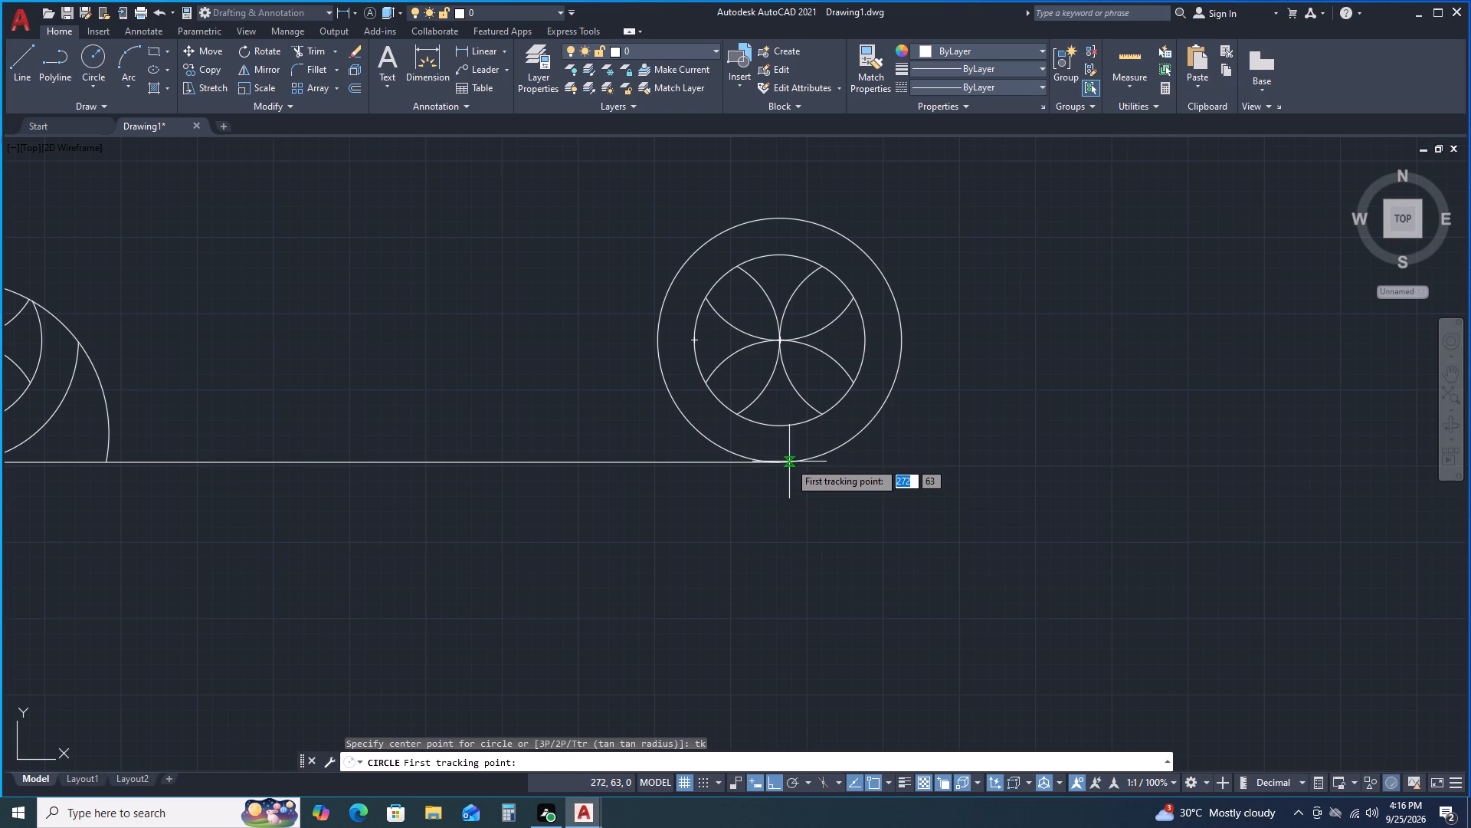
{"action": "scroll", "coordinate": [780, 464], "scroll_direction": "up", "scroll_amount": 1}
{"action": "scroll", "coordinate": [780, 464], "scroll_direction": "down", "scroll_amount": 1}
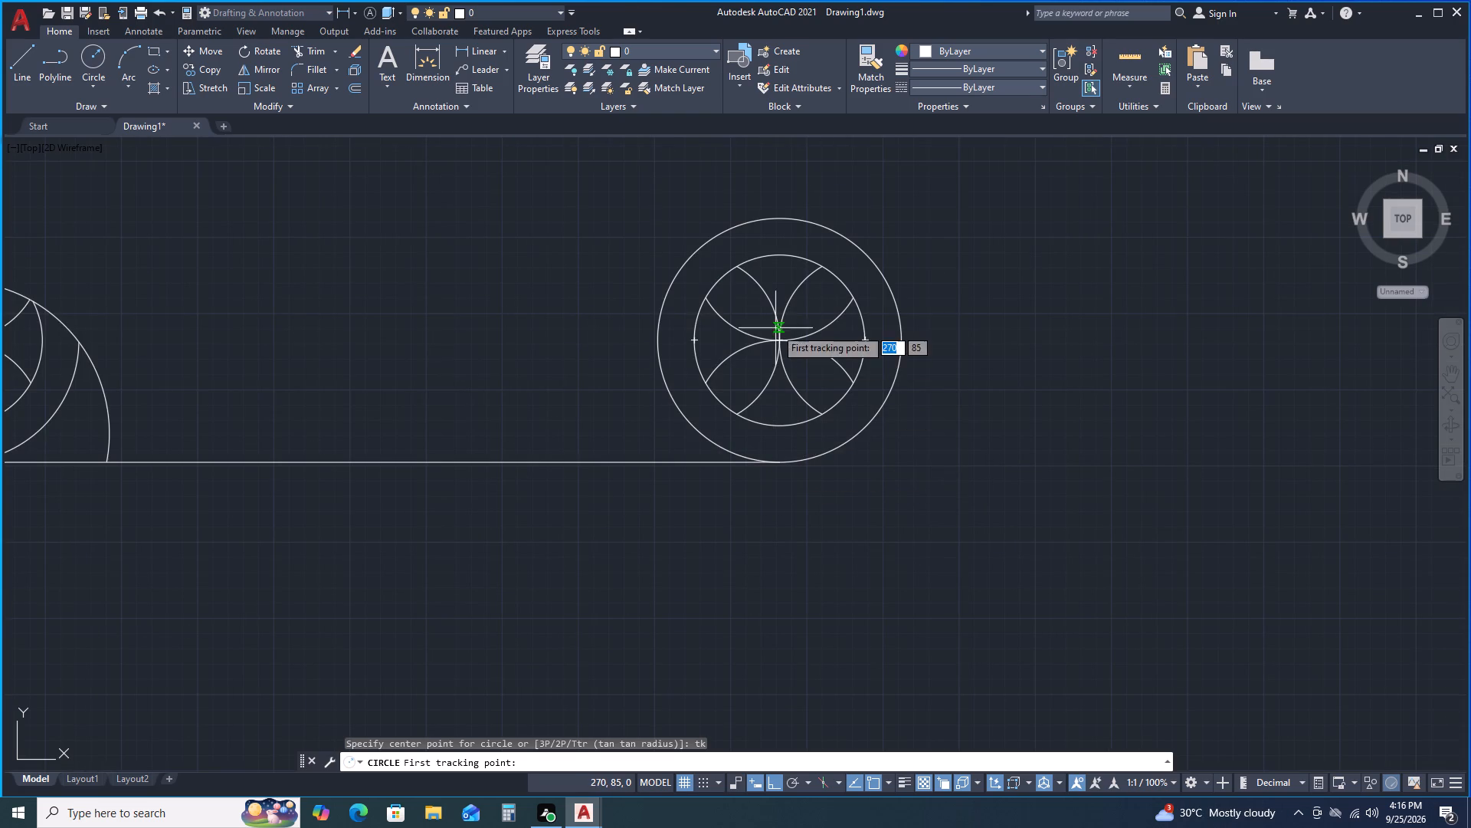
{"action": "left_click", "coordinate": [781, 463]}
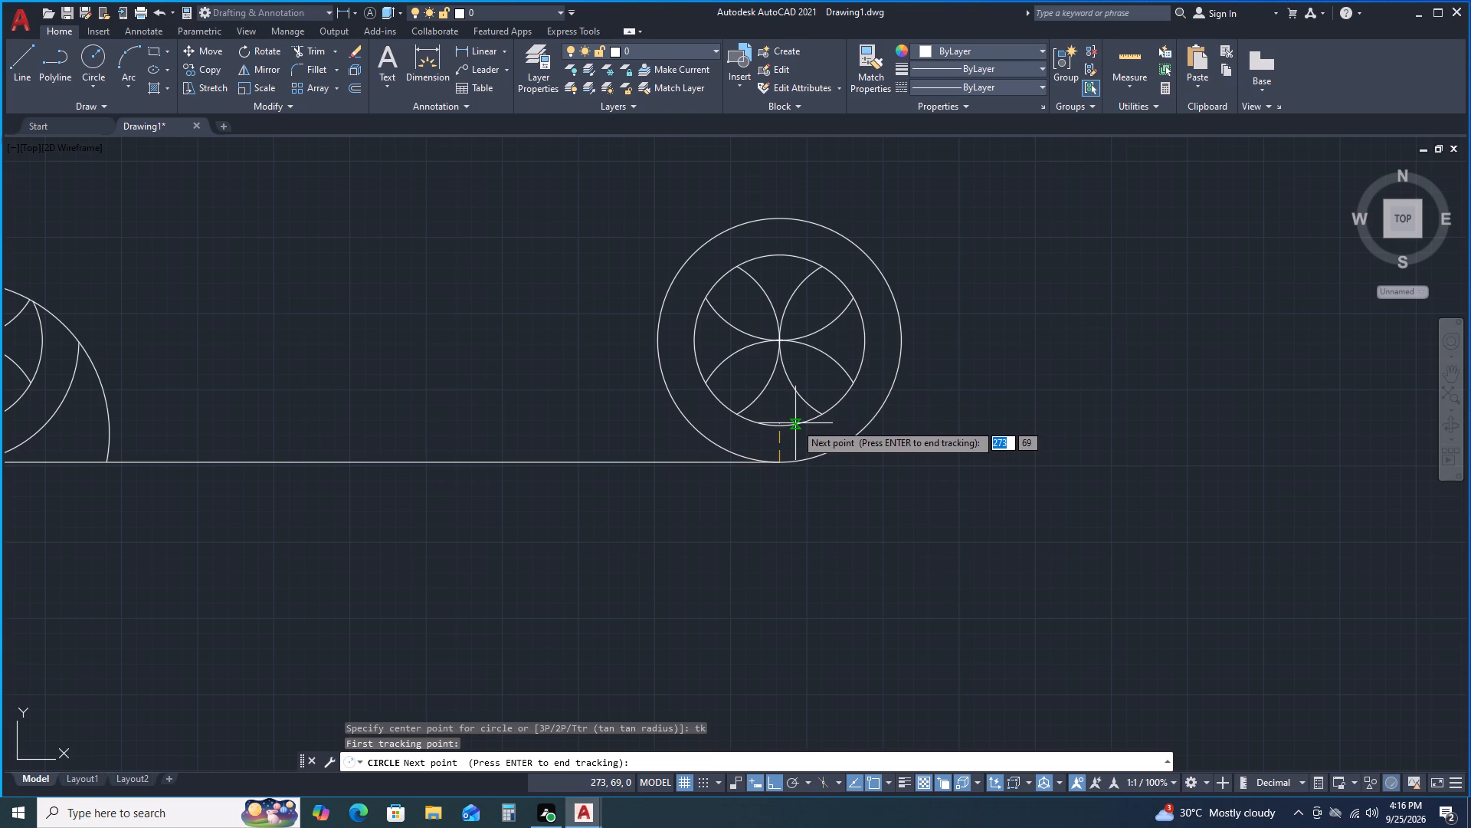
{"action": "key", "text": "5"}
{"action": "key", "text": "Return"}
{"action": "key", "text": "Return"}
{"action": "type", "text": "25"}
{"action": "key", "text": "Return"}
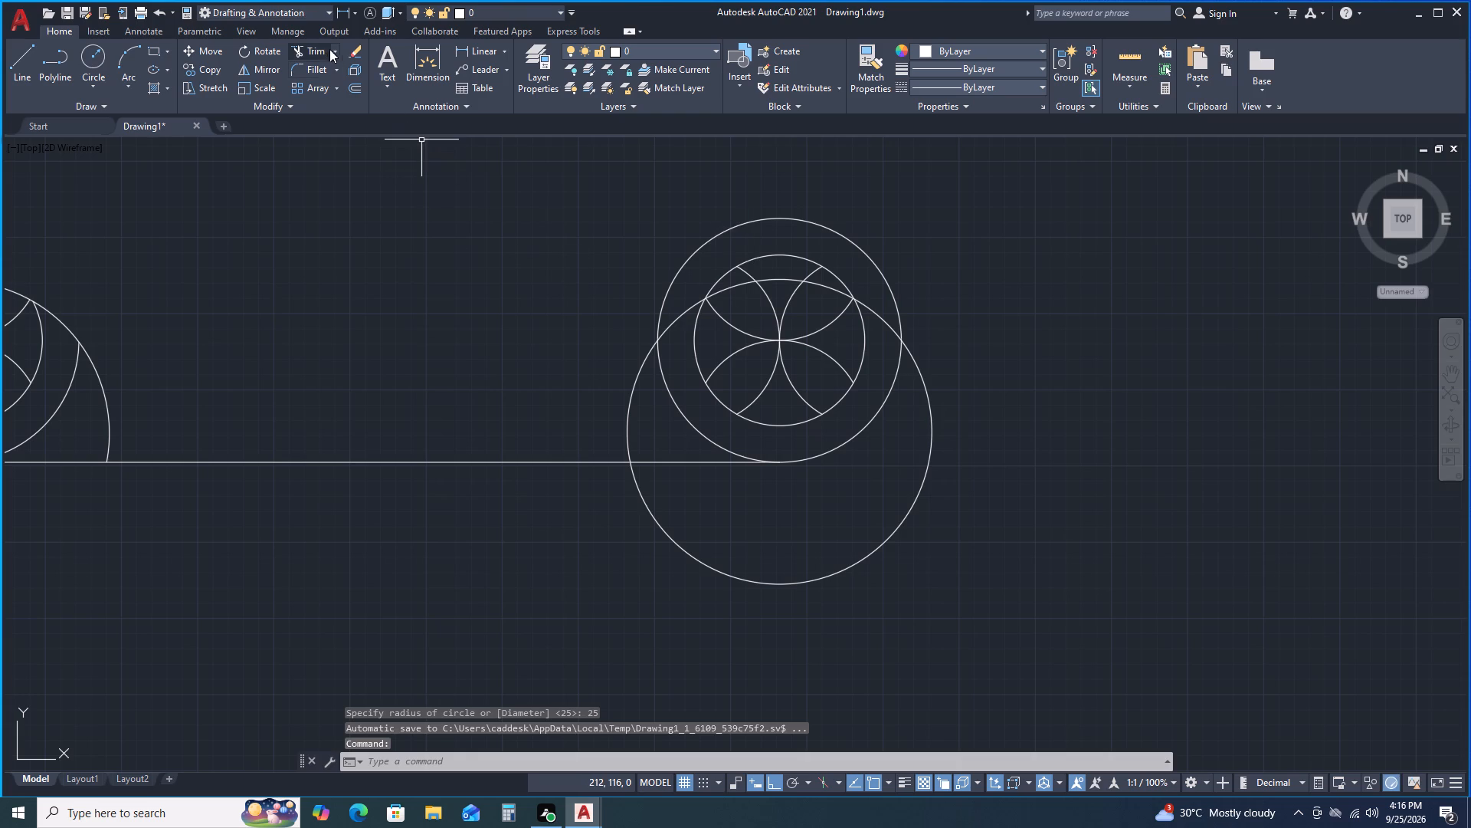
Trim the parts of the right group's 20 mm radius circle, inner circle and petal arcs that lie above the 25 mm radius circle.
{"action": "left_click", "coordinate": [321, 47]}
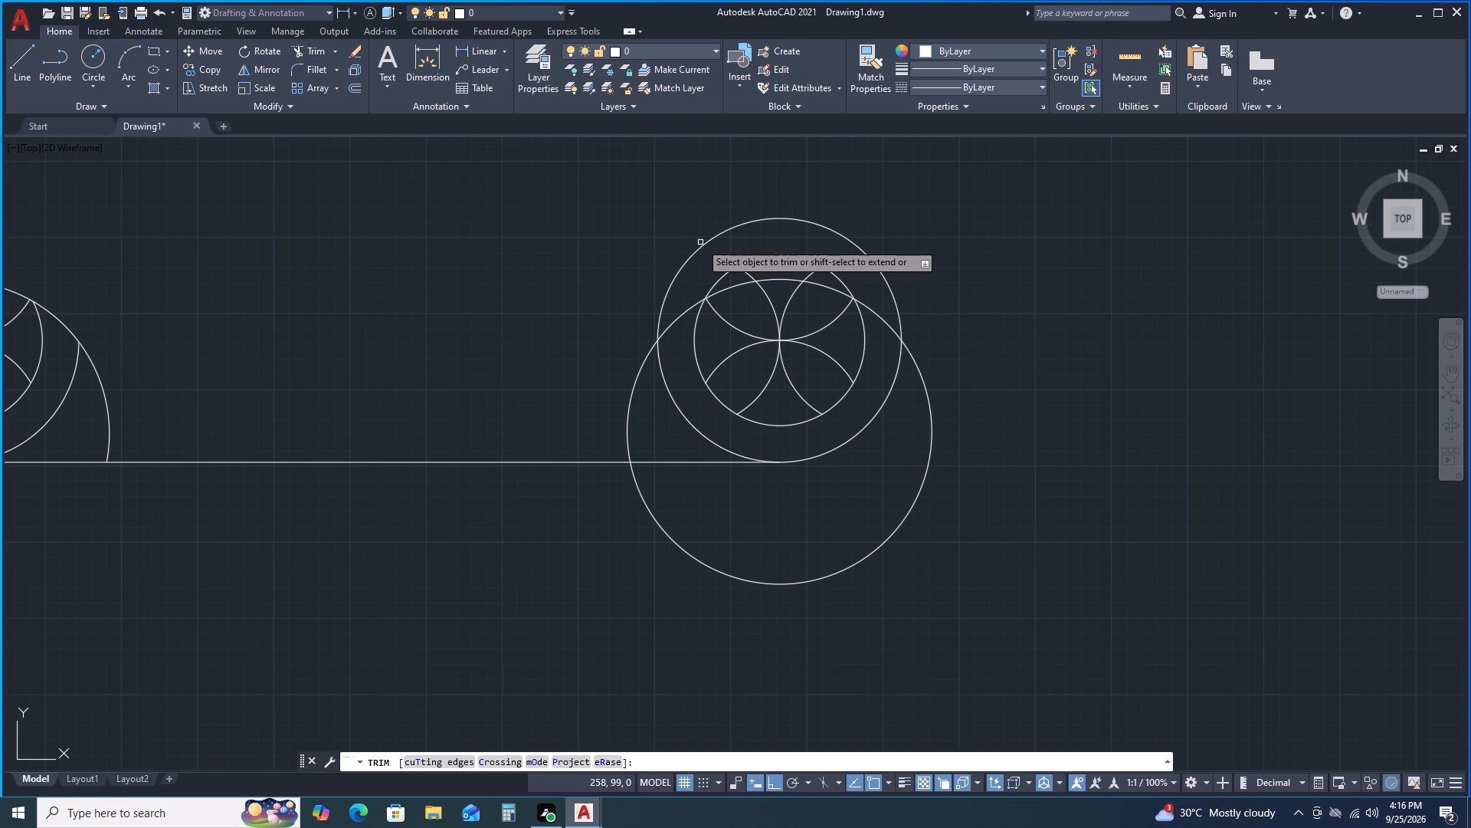
{"action": "left_click", "coordinate": [702, 245]}
{"action": "left_click", "coordinate": [725, 278]}
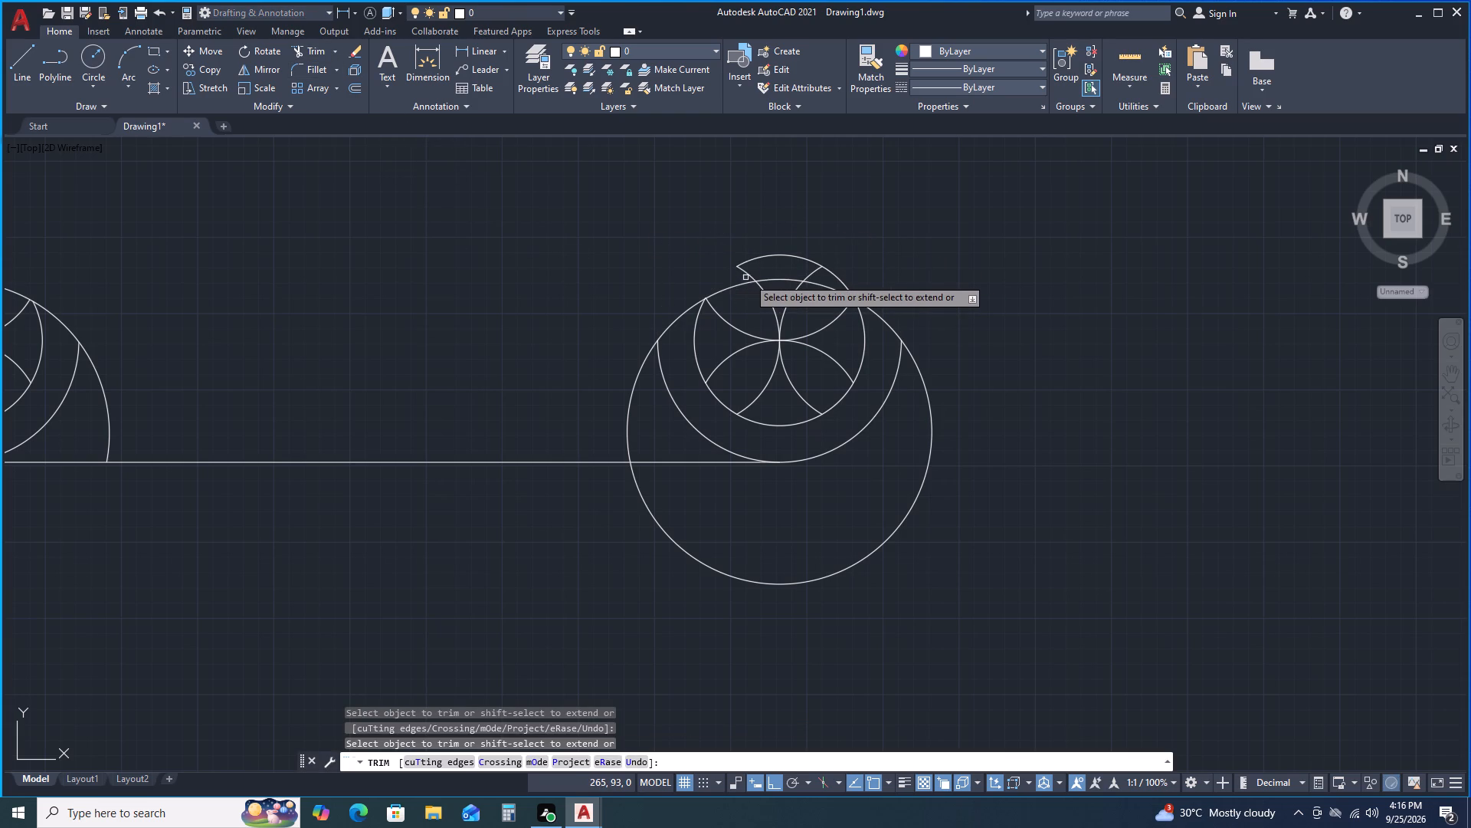
{"action": "left_click", "coordinate": [748, 278]}
{"action": "left_click", "coordinate": [751, 259]}
{"action": "left_click", "coordinate": [817, 266]}
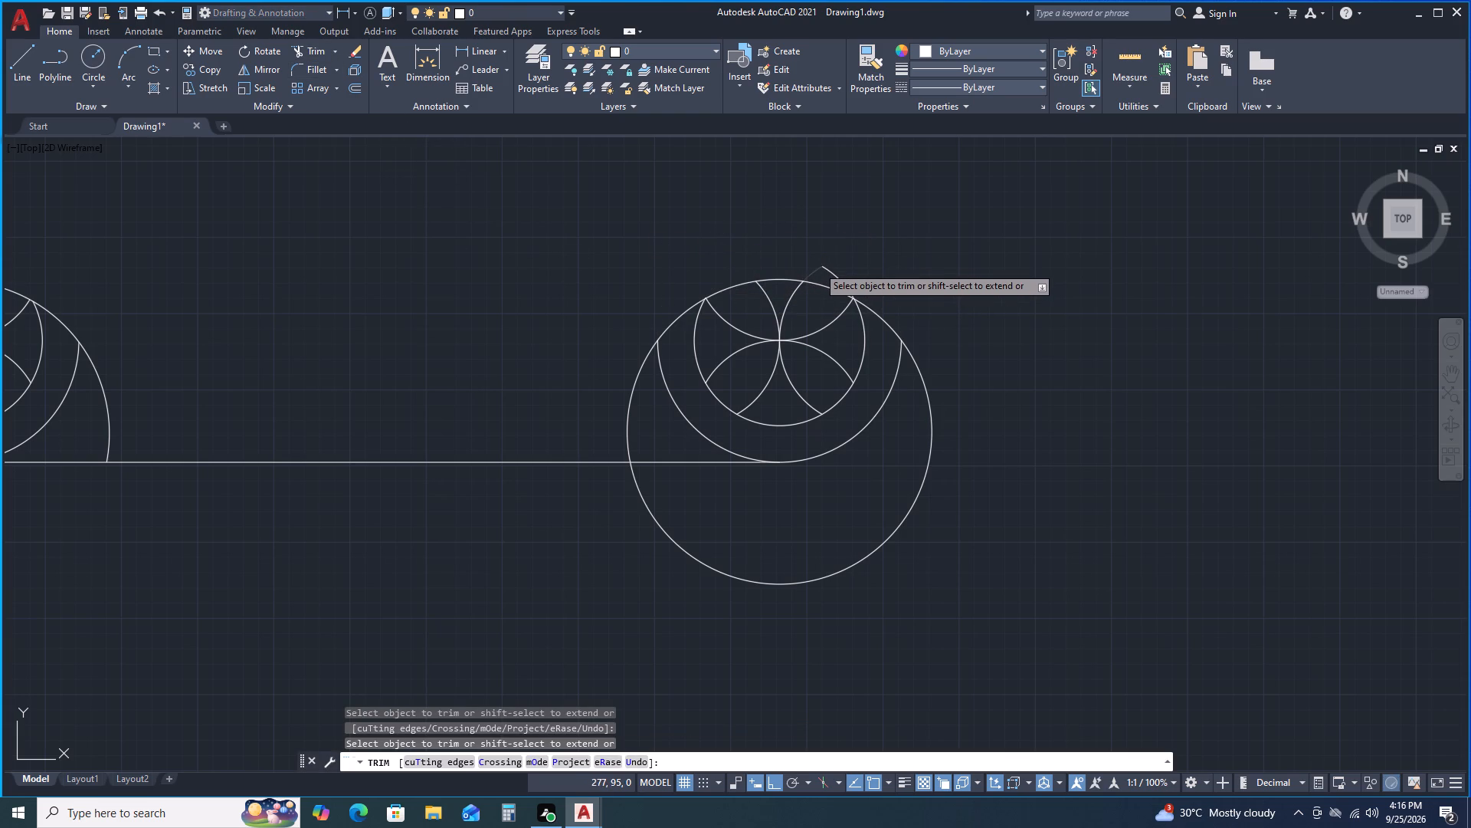
{"action": "left_click", "coordinate": [846, 291]}
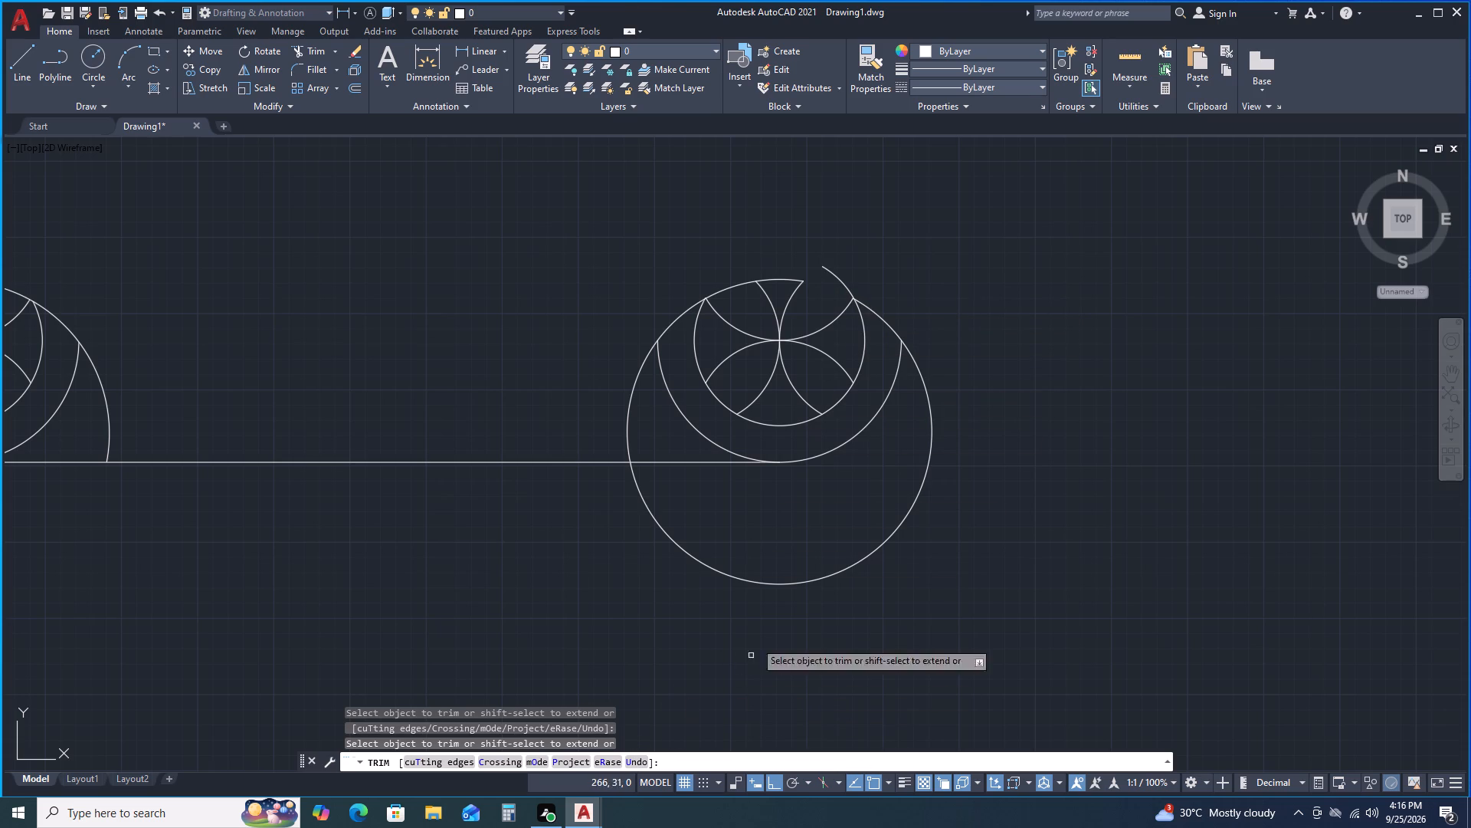
{"action": "left_click", "coordinate": [634, 757]}
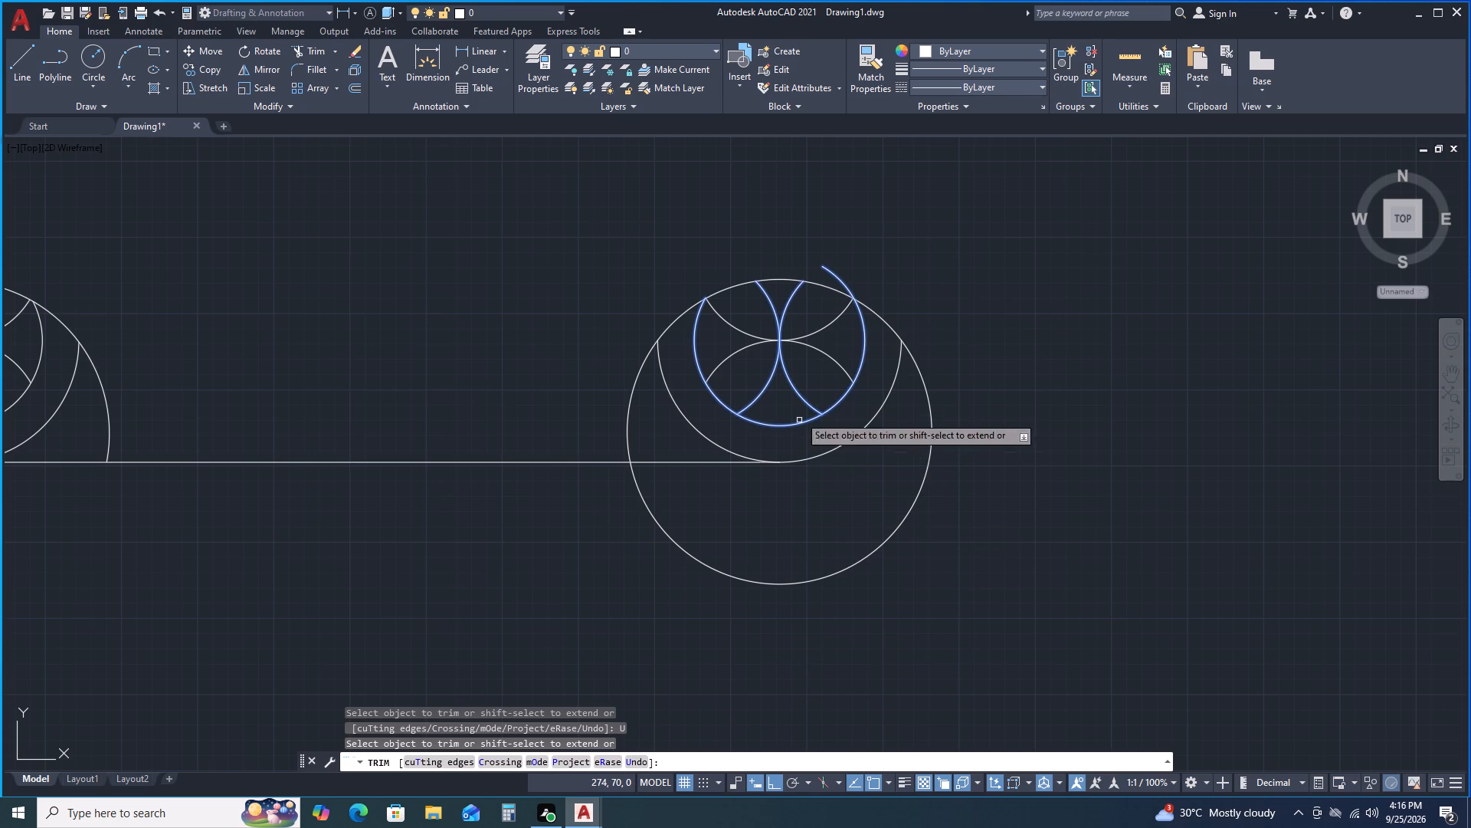
{"action": "left_click", "coordinate": [837, 278]}
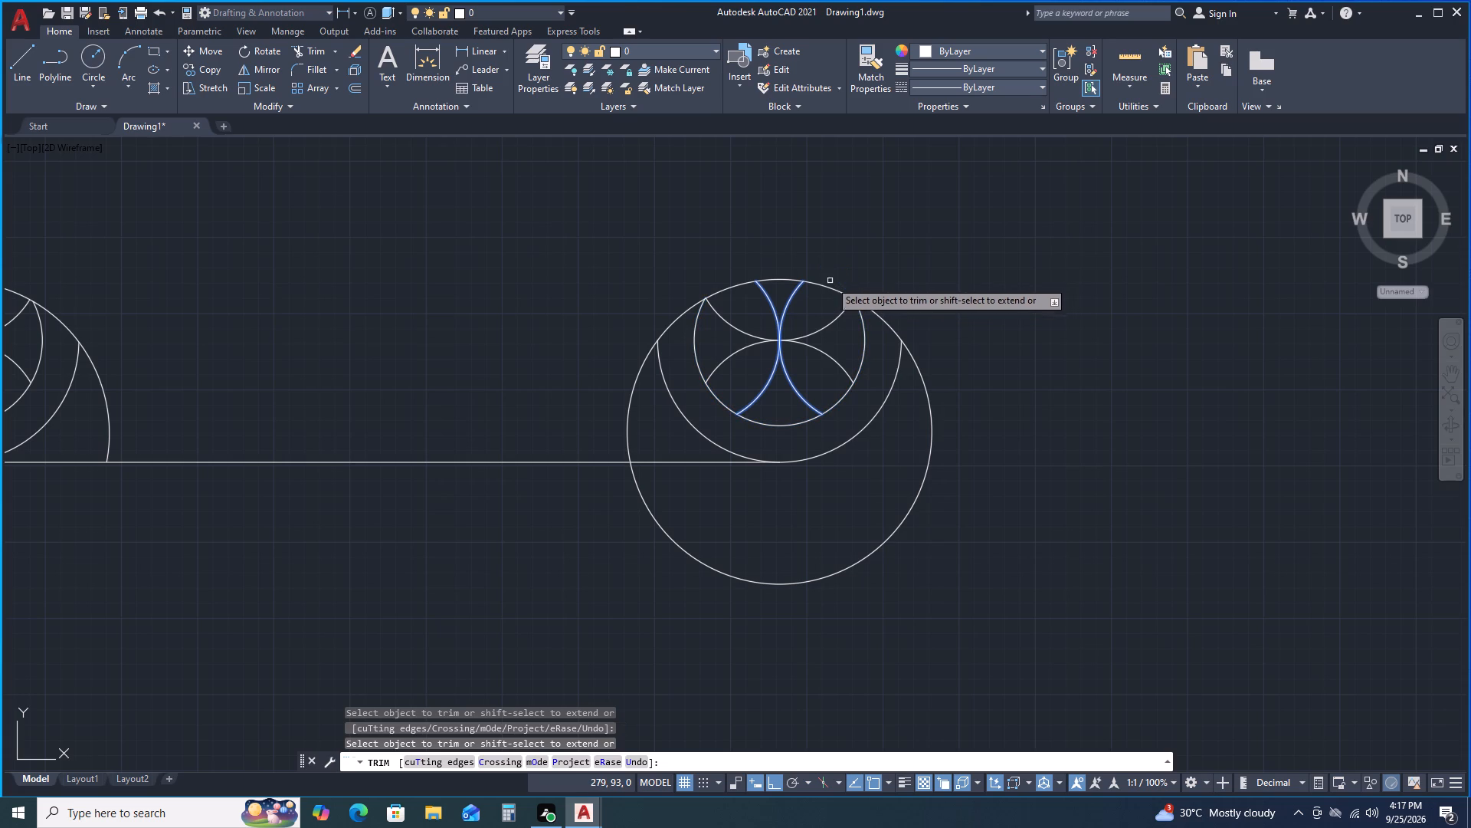
Trim the right 25 mm radius circle's lower portion, from the right edge of the 20 mm radius arc around to the horizontal line.
{"action": "left_click", "coordinate": [925, 469]}
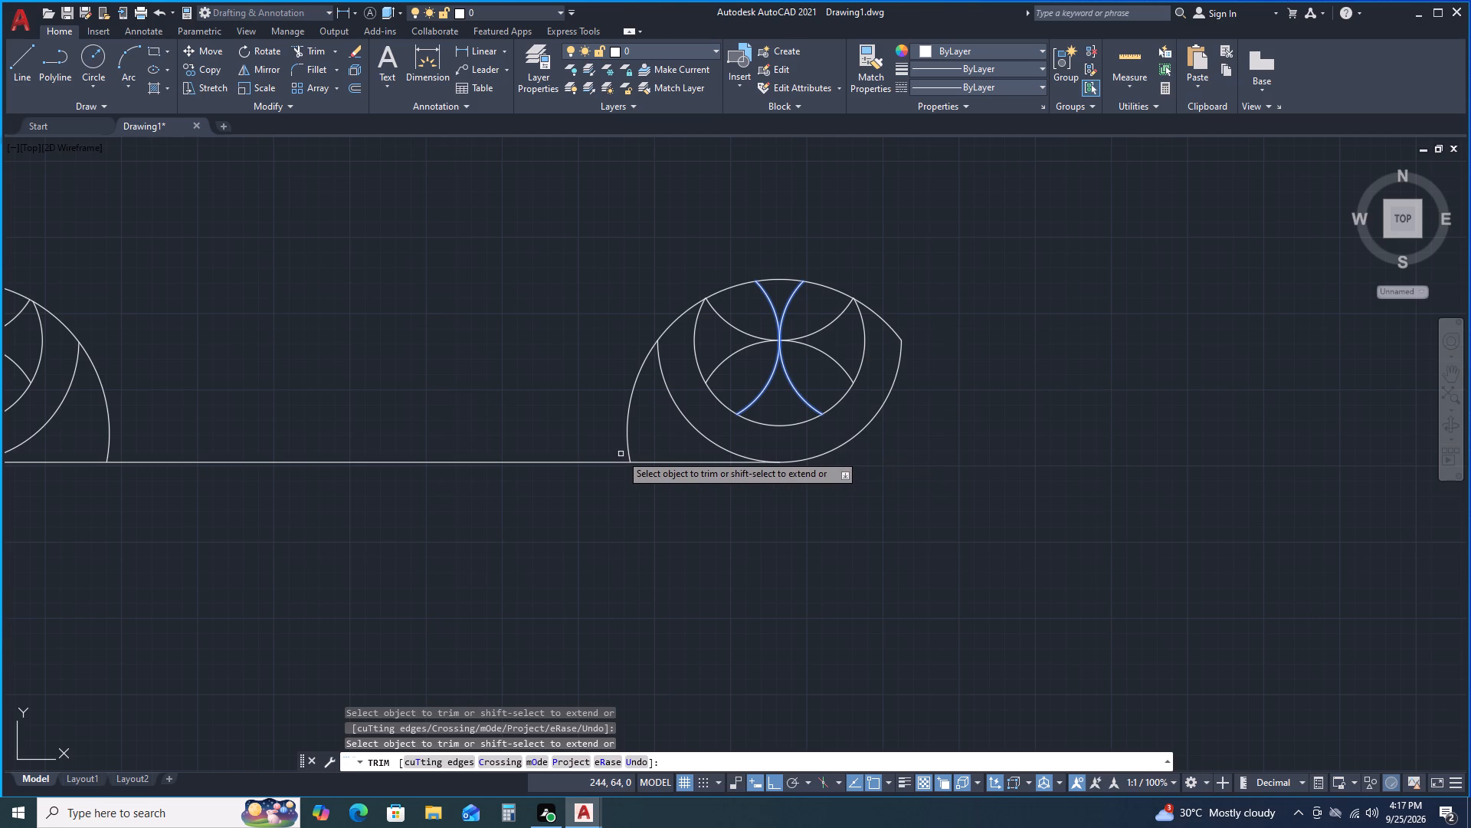
{"action": "scroll", "coordinate": [326, 306], "scroll_direction": "up", "scroll_amount": 1}
{"action": "scroll", "coordinate": [325, 309], "scroll_direction": "down", "scroll_amount": 1}
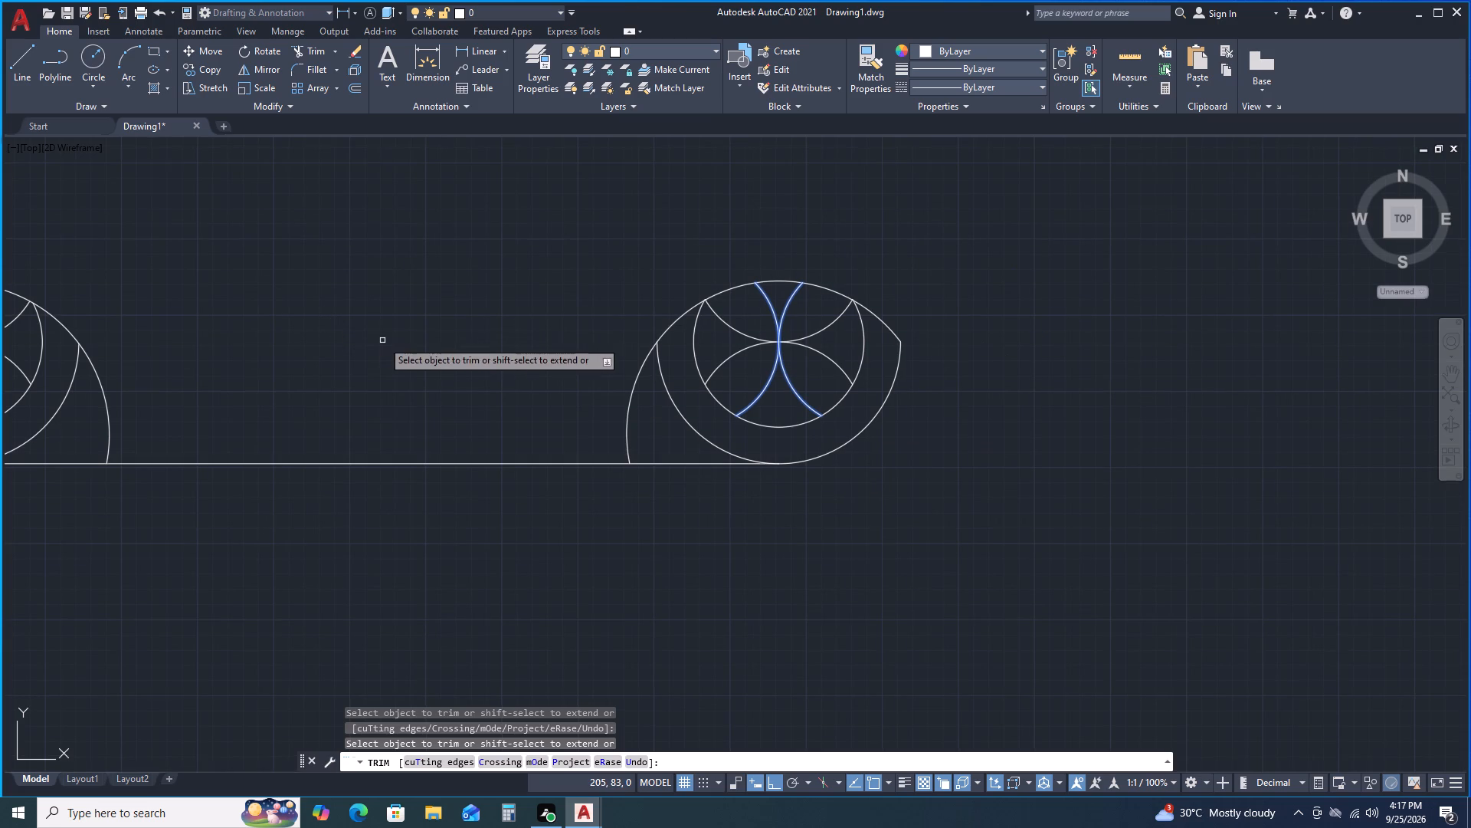
{"action": "key", "text": "space"}
{"action": "key", "text": "Escape"}
{"action": "key", "text": "Escape"}
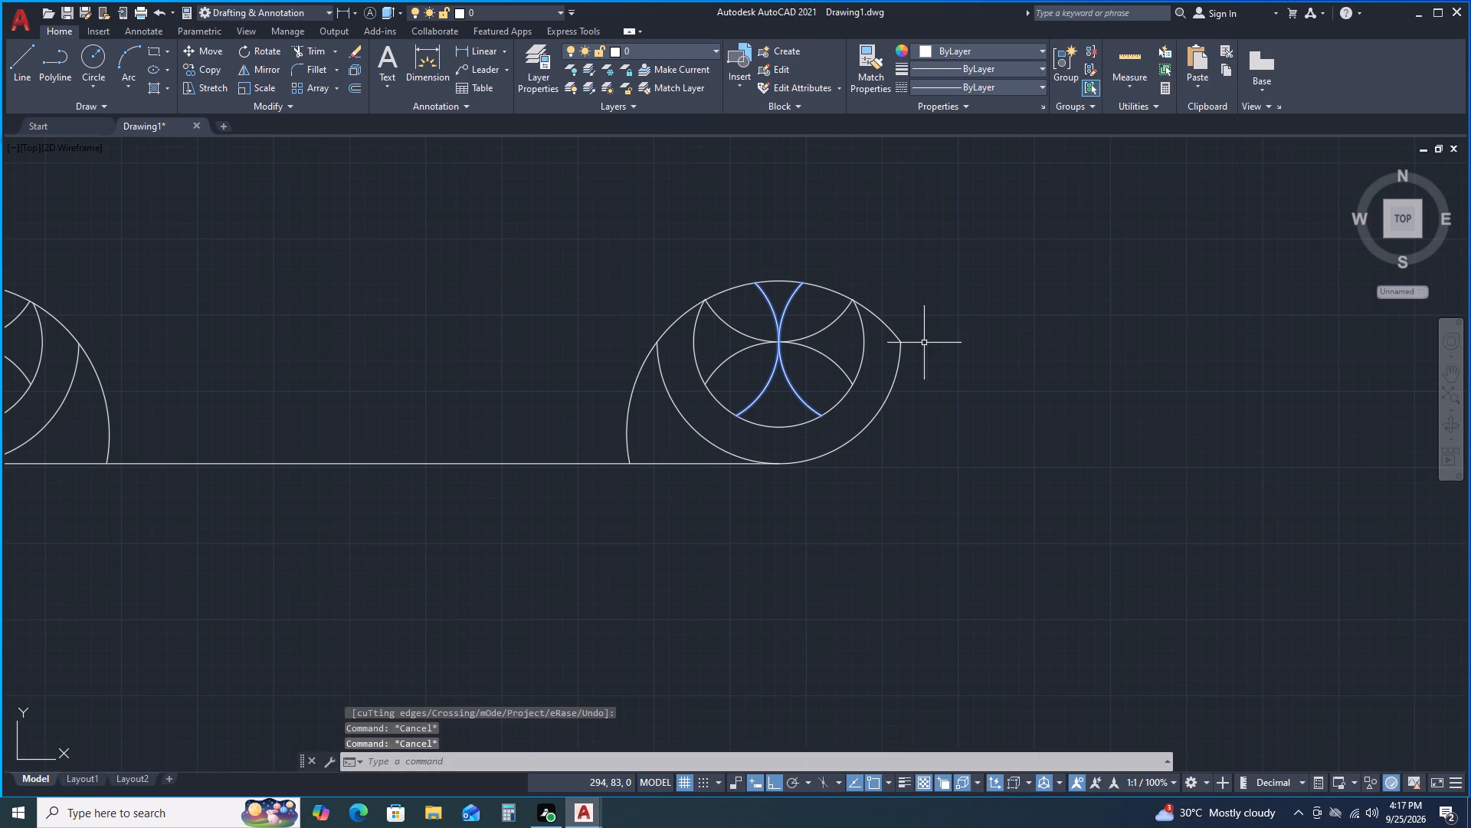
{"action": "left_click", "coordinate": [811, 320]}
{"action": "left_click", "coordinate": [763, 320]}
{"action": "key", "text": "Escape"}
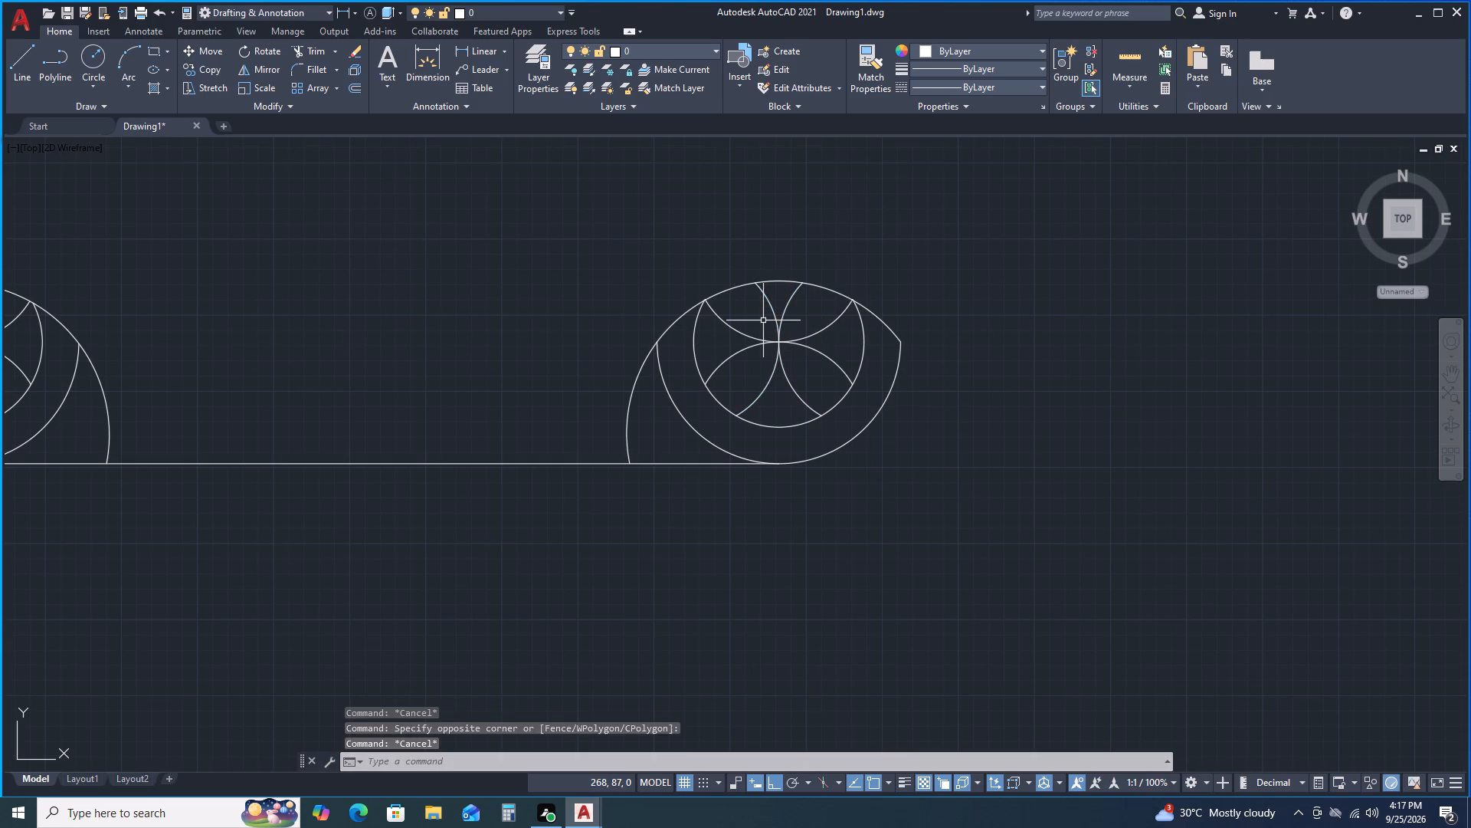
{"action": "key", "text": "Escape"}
Copy the horizontal line joining the two circle groups 10 mm straight up.
{"action": "scroll", "coordinate": [444, 320], "scroll_direction": "down", "scroll_amount": 1}
{"action": "middle_click_drag", "start_coordinate": [500, 280], "coordinate": [584, 284]}
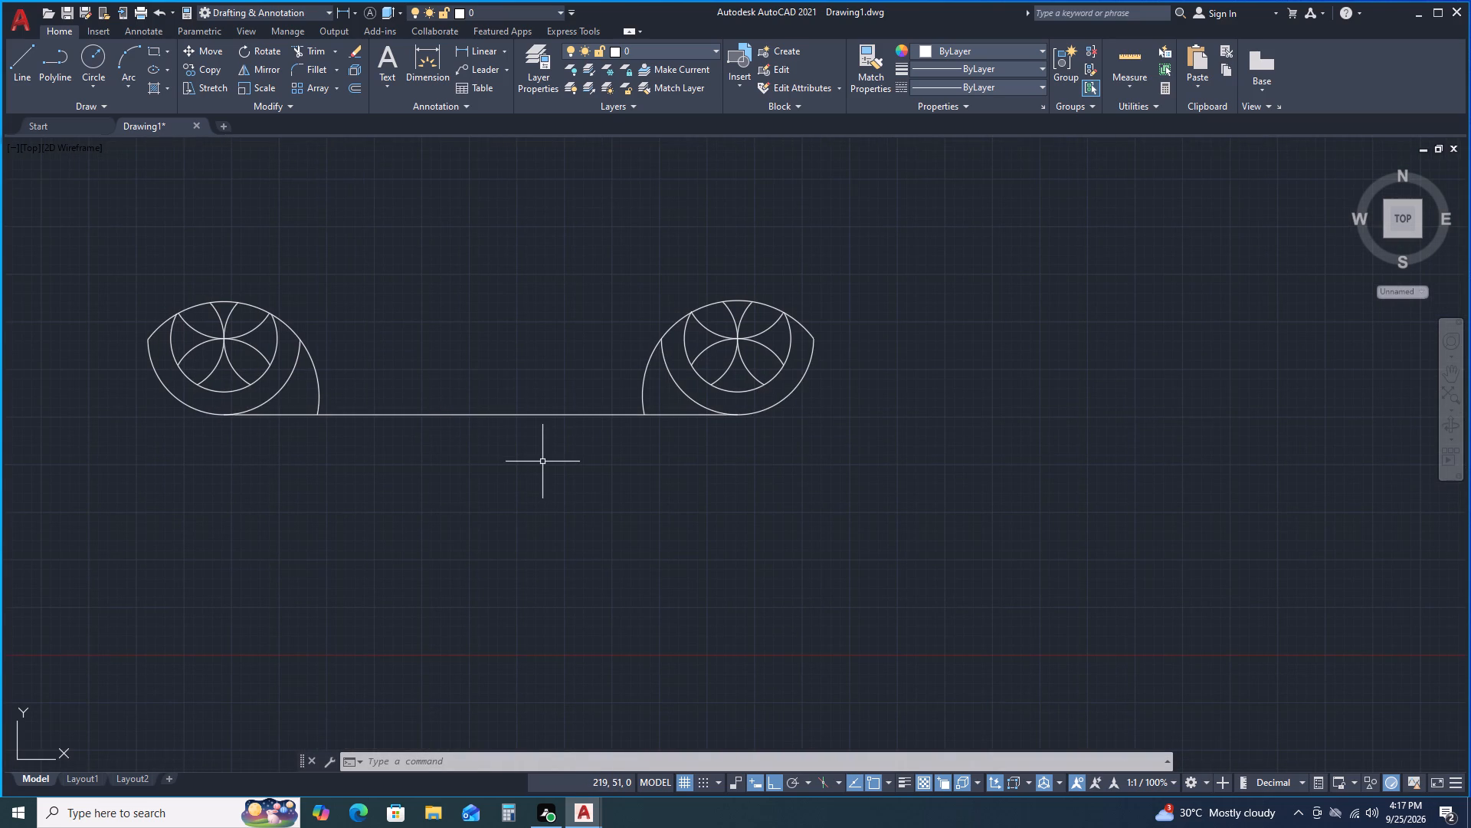
{"action": "left_click", "coordinate": [536, 440]}
{"action": "left_click", "coordinate": [484, 353]}
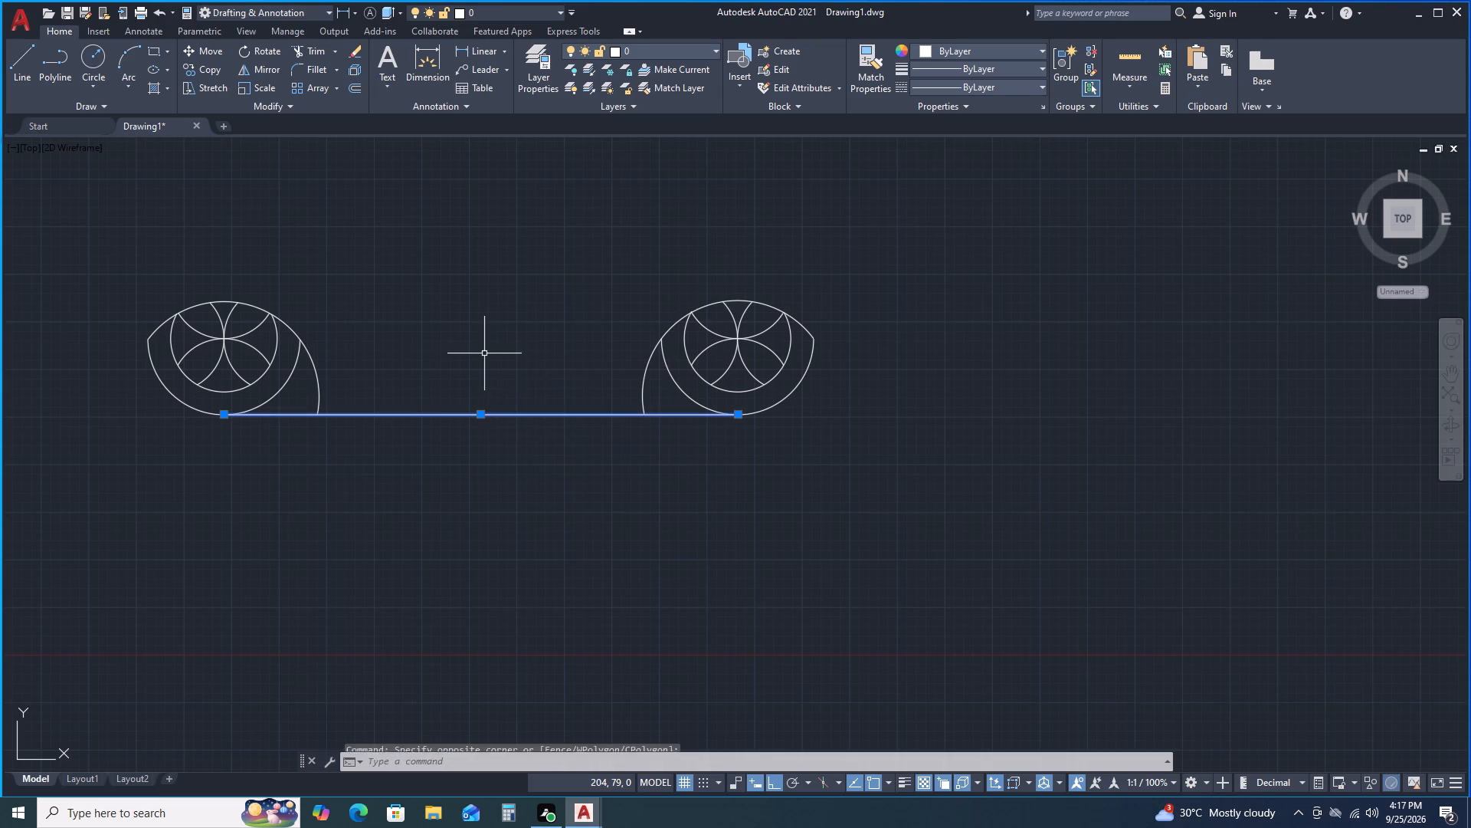
{"action": "right_click", "coordinate": [484, 353]}
{"action": "left_click", "coordinate": [545, 485]}
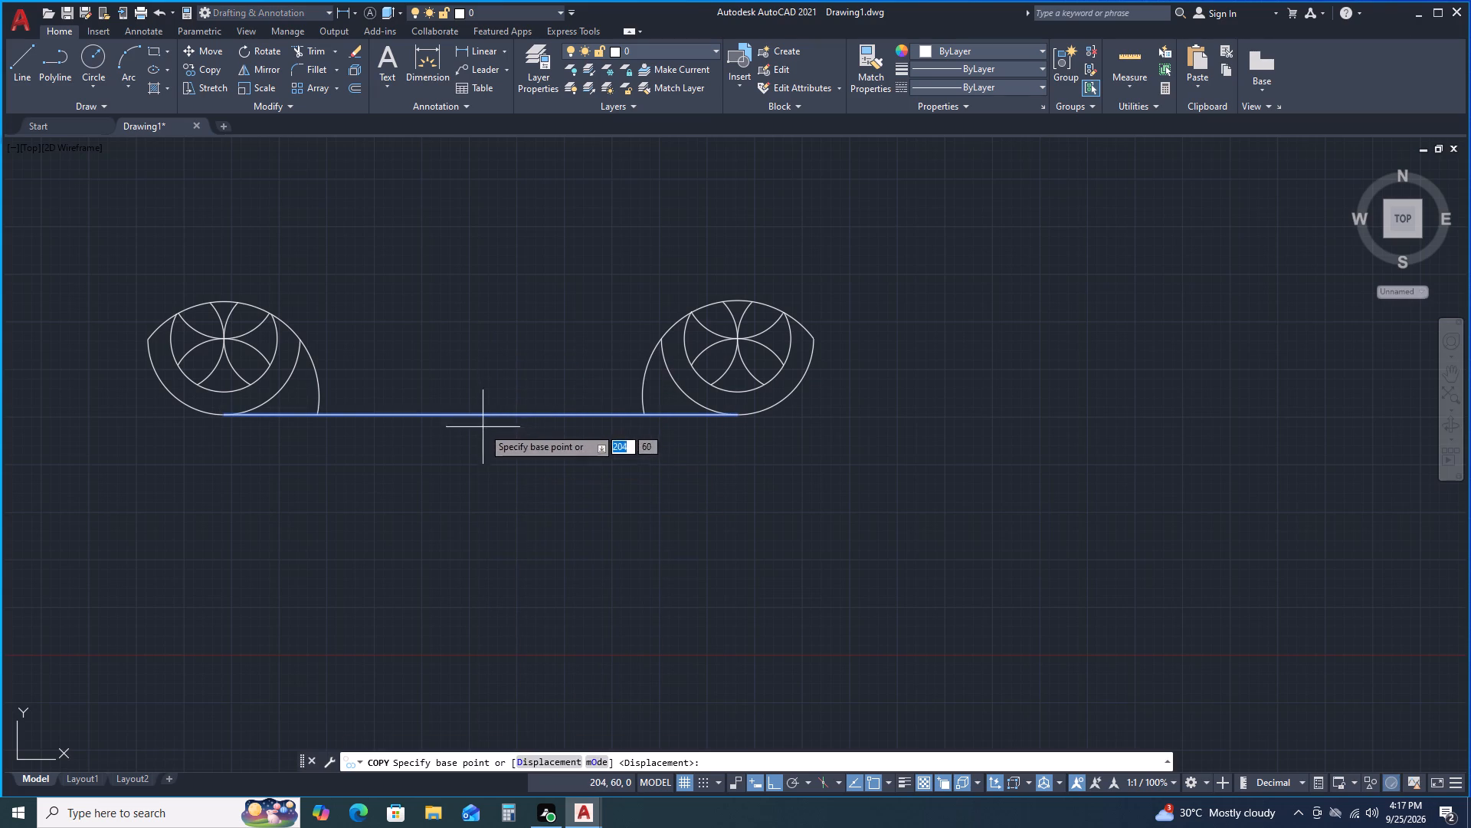
{"action": "left_click", "coordinate": [478, 419]}
{"action": "key", "text": "1"}
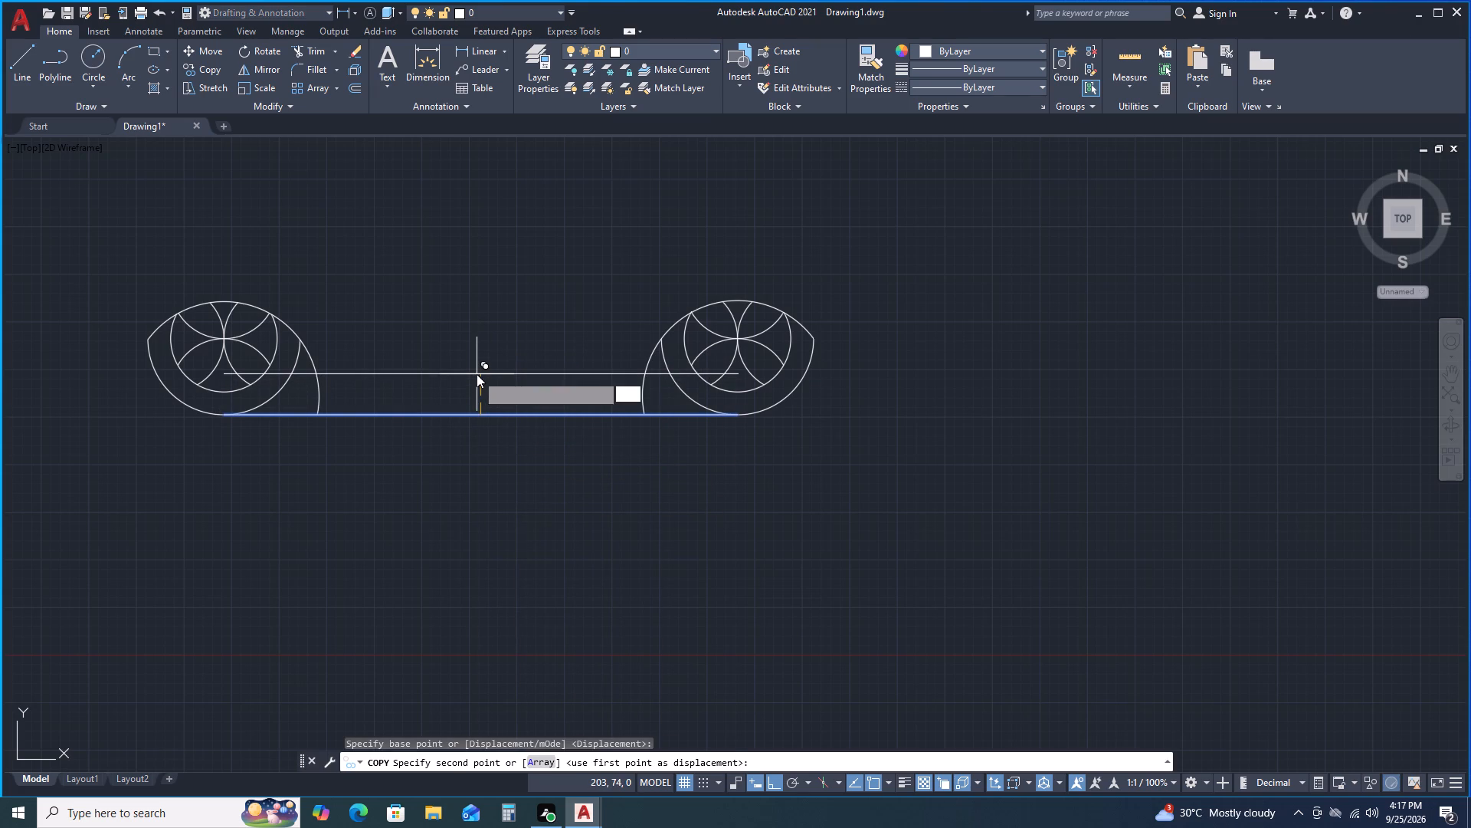
{"action": "key", "text": "0"}
{"action": "key", "text": "Return"}
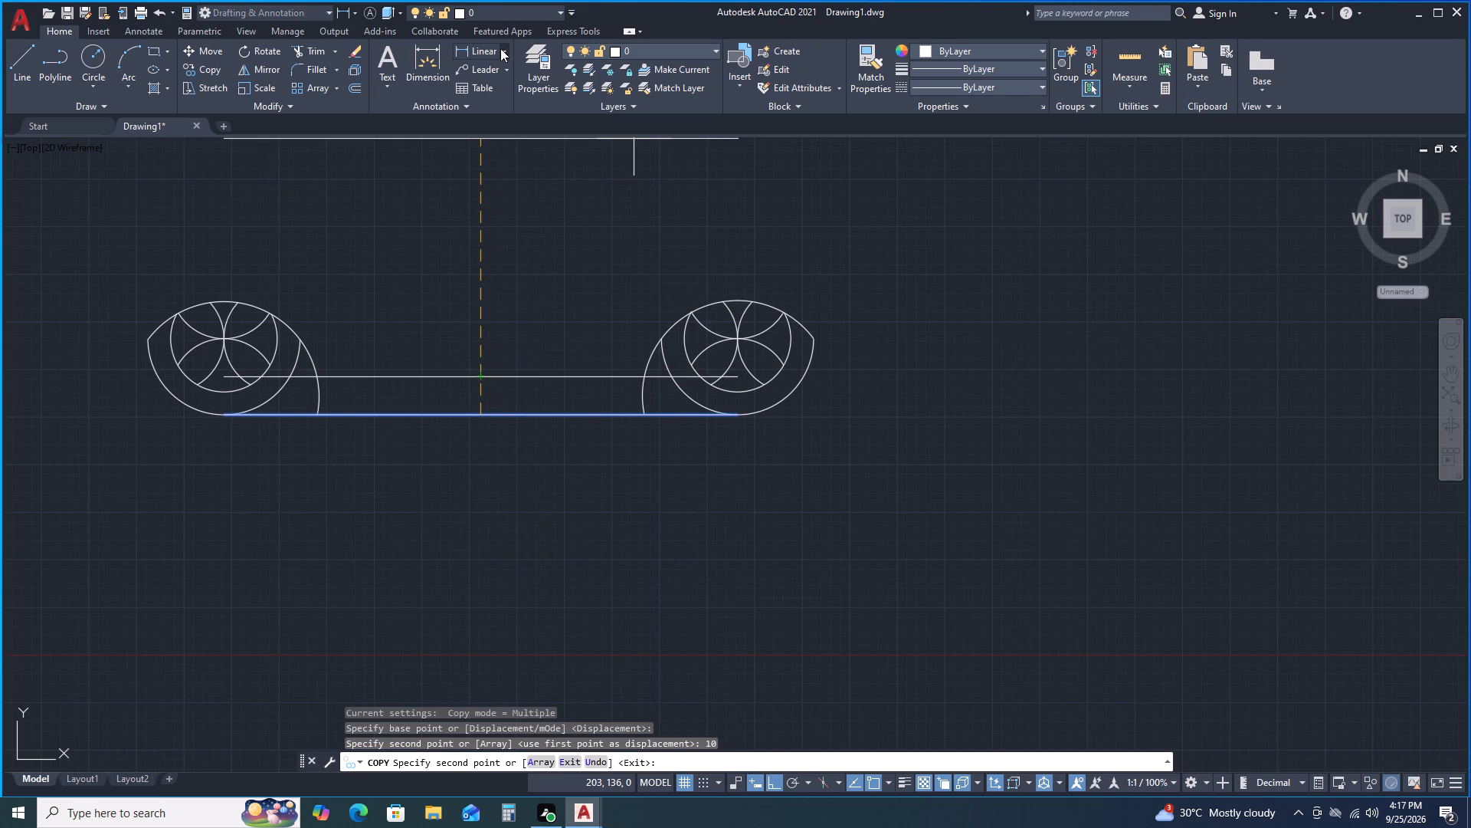
{"action": "key", "text": "space"}
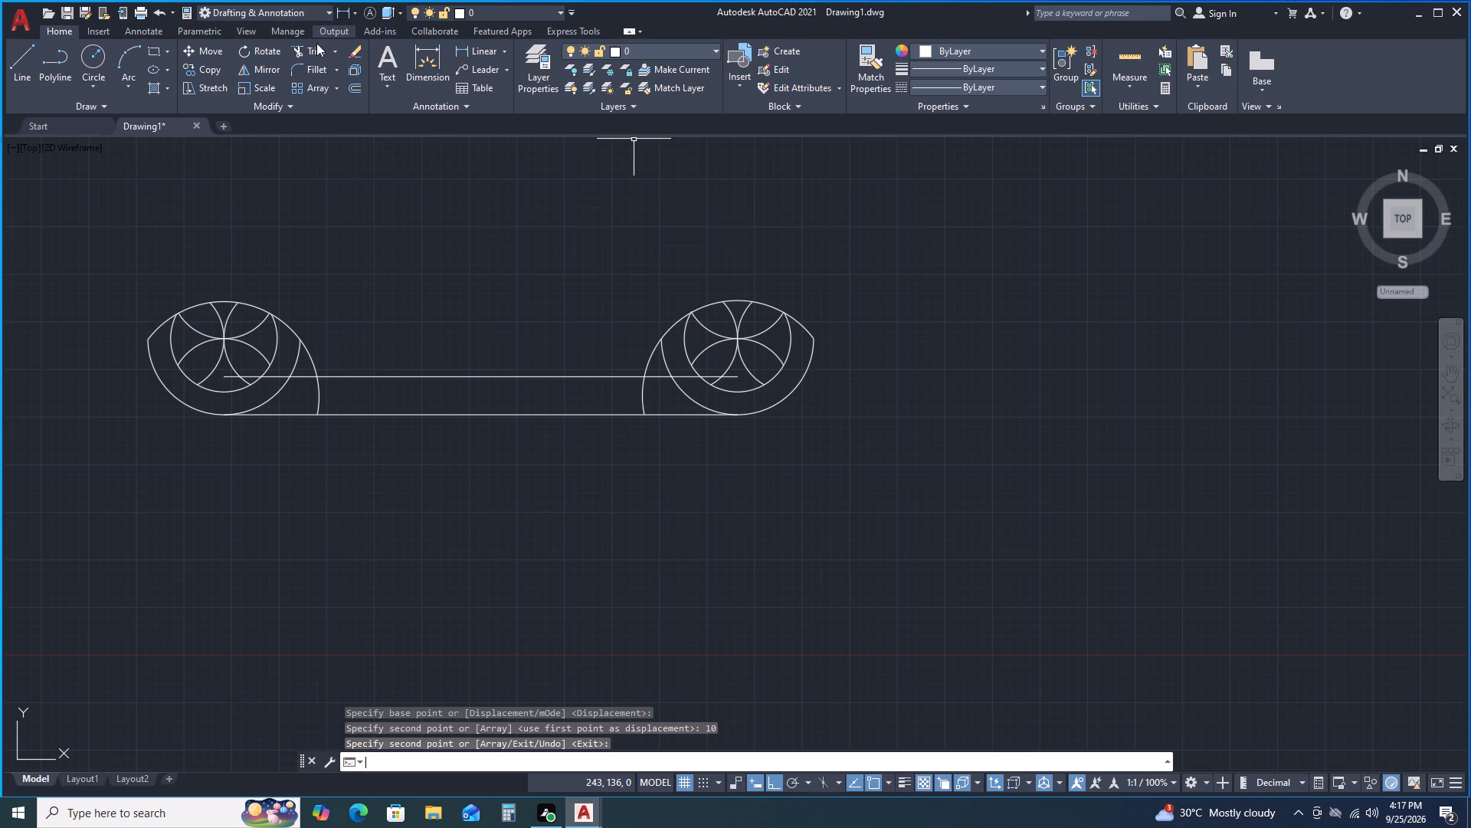
Trim the upper horizontal line inside the left circle group and the left 25 mm radius arc's piece below that line.
{"action": "left_click", "coordinate": [316, 48]}
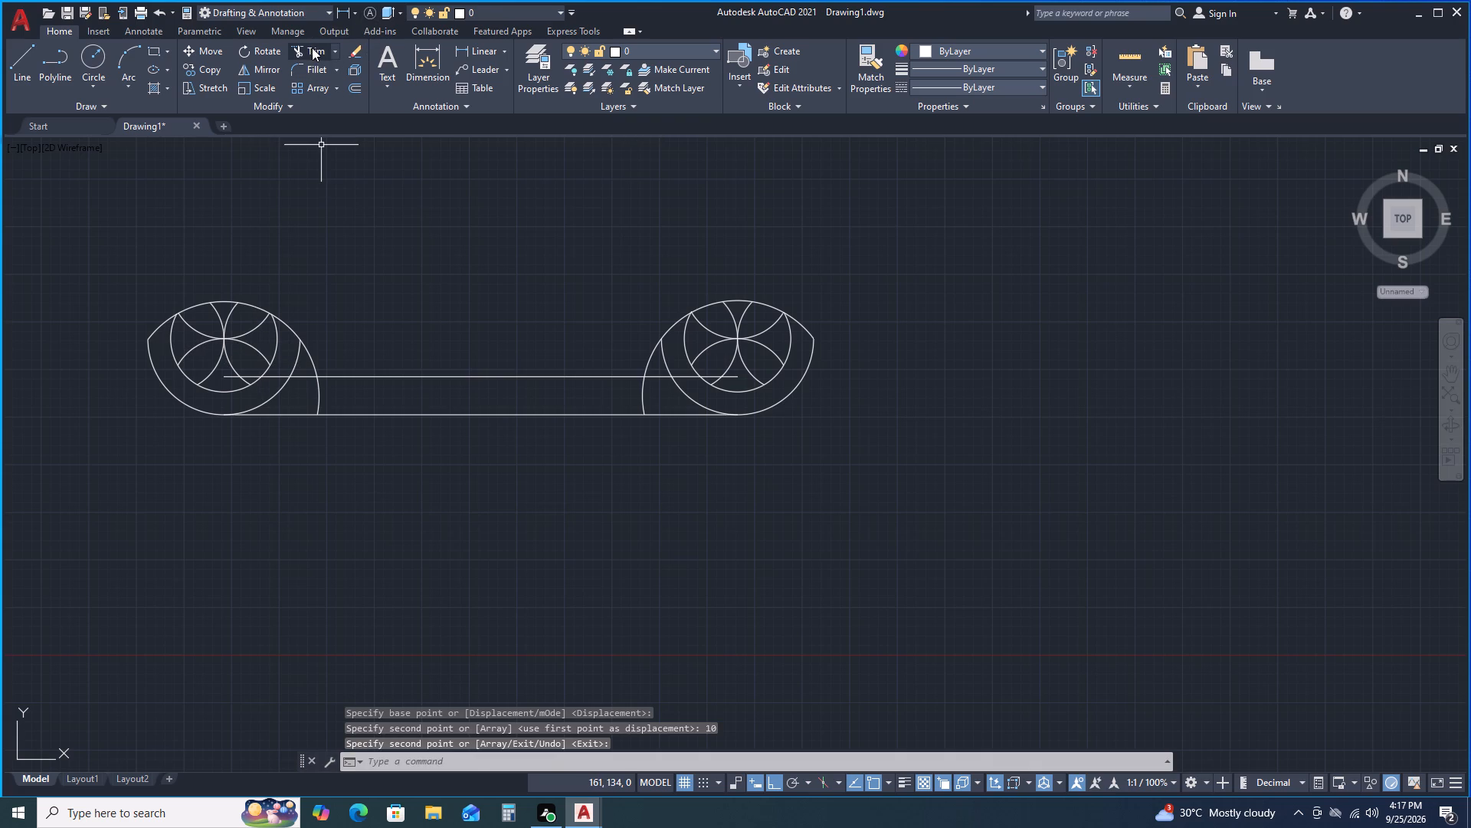
{"action": "left_click", "coordinate": [311, 47]}
{"action": "left_click", "coordinate": [303, 377]}
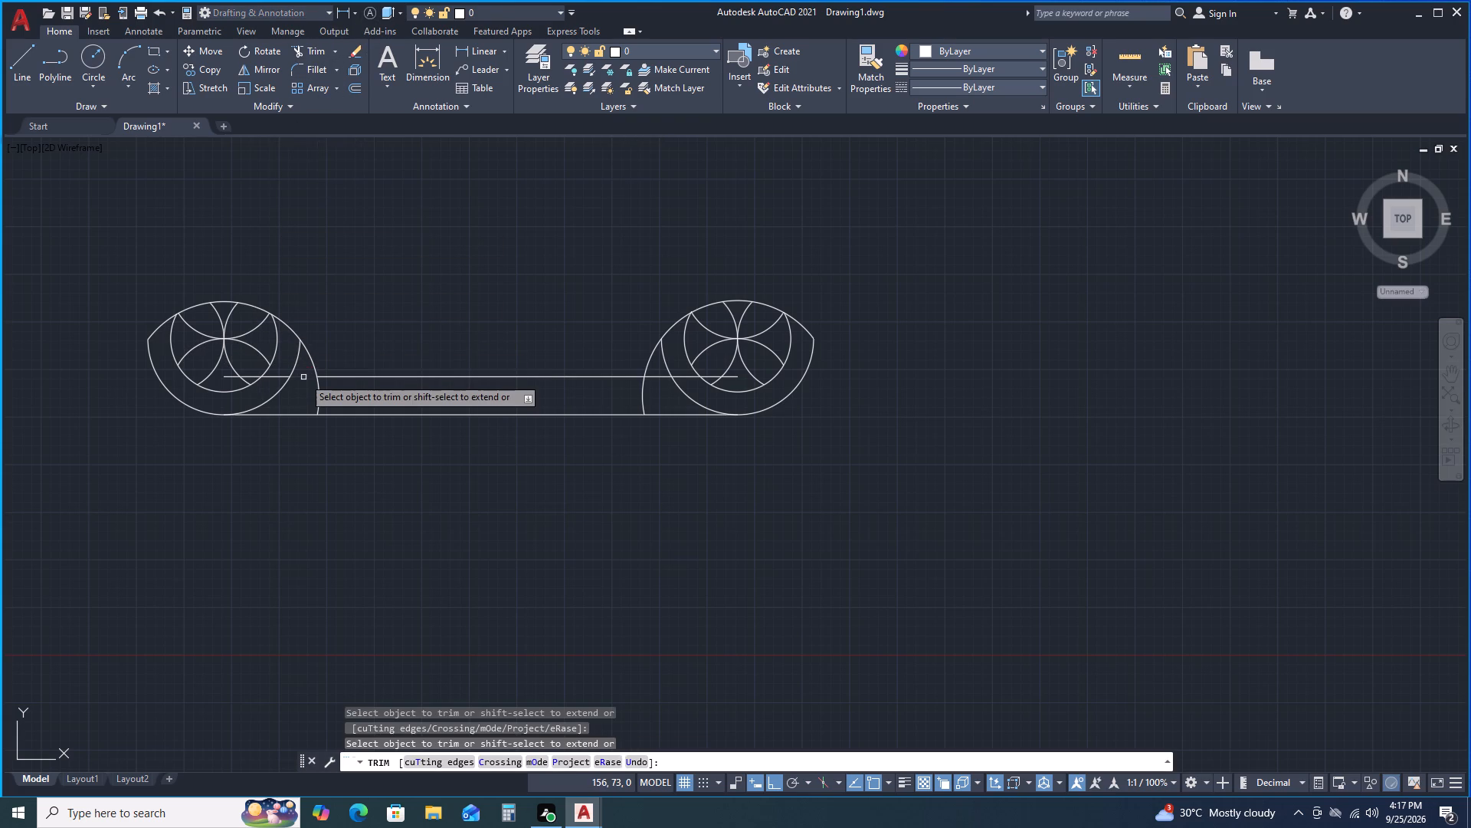
{"action": "left_click", "coordinate": [319, 396]}
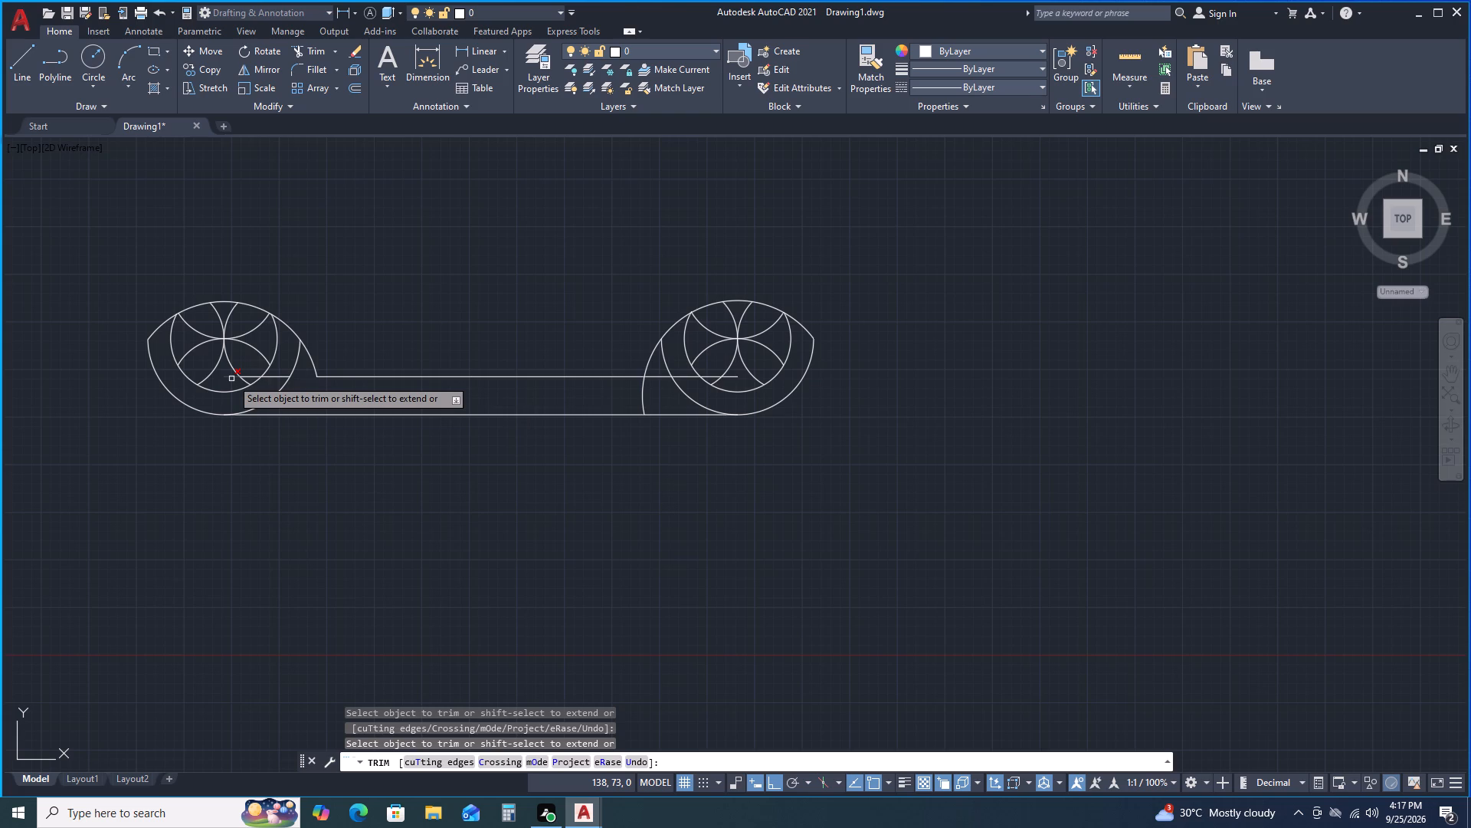
{"action": "key", "text": "semicolon"}
{"action": "left_click", "coordinate": [231, 379]}
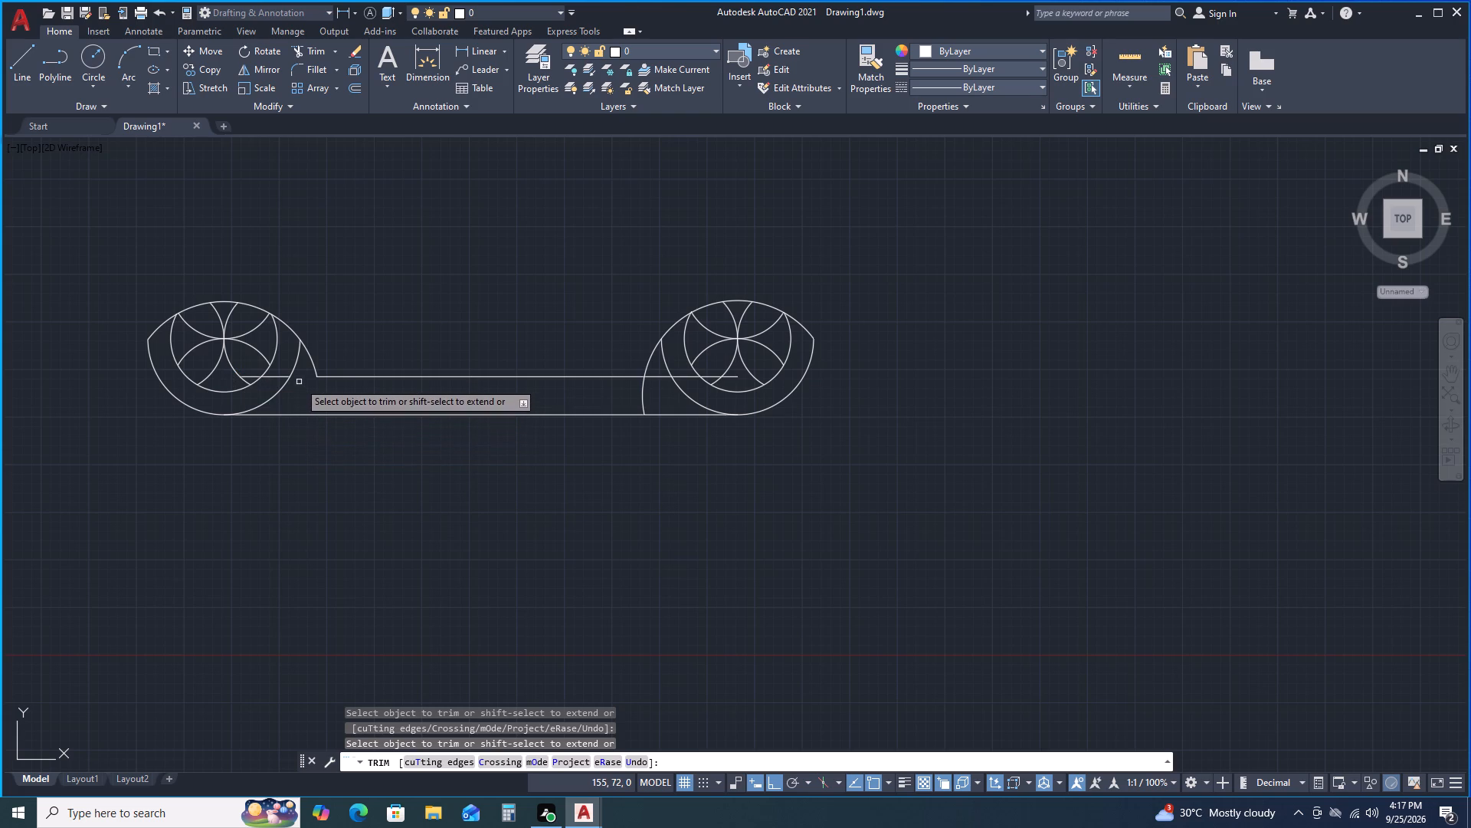
{"action": "key", "text": "5"}
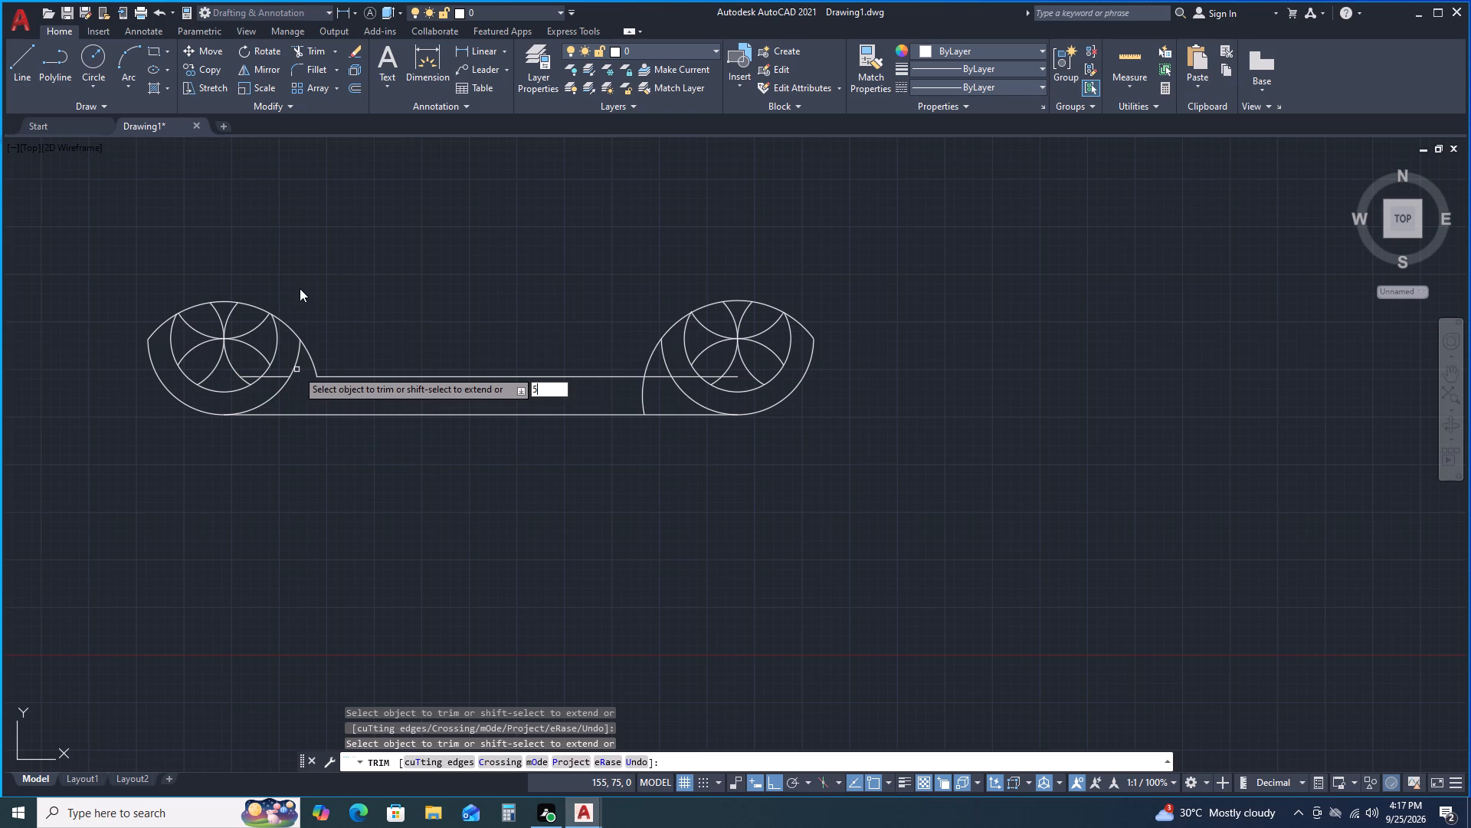
{"action": "key", "text": "Return"}
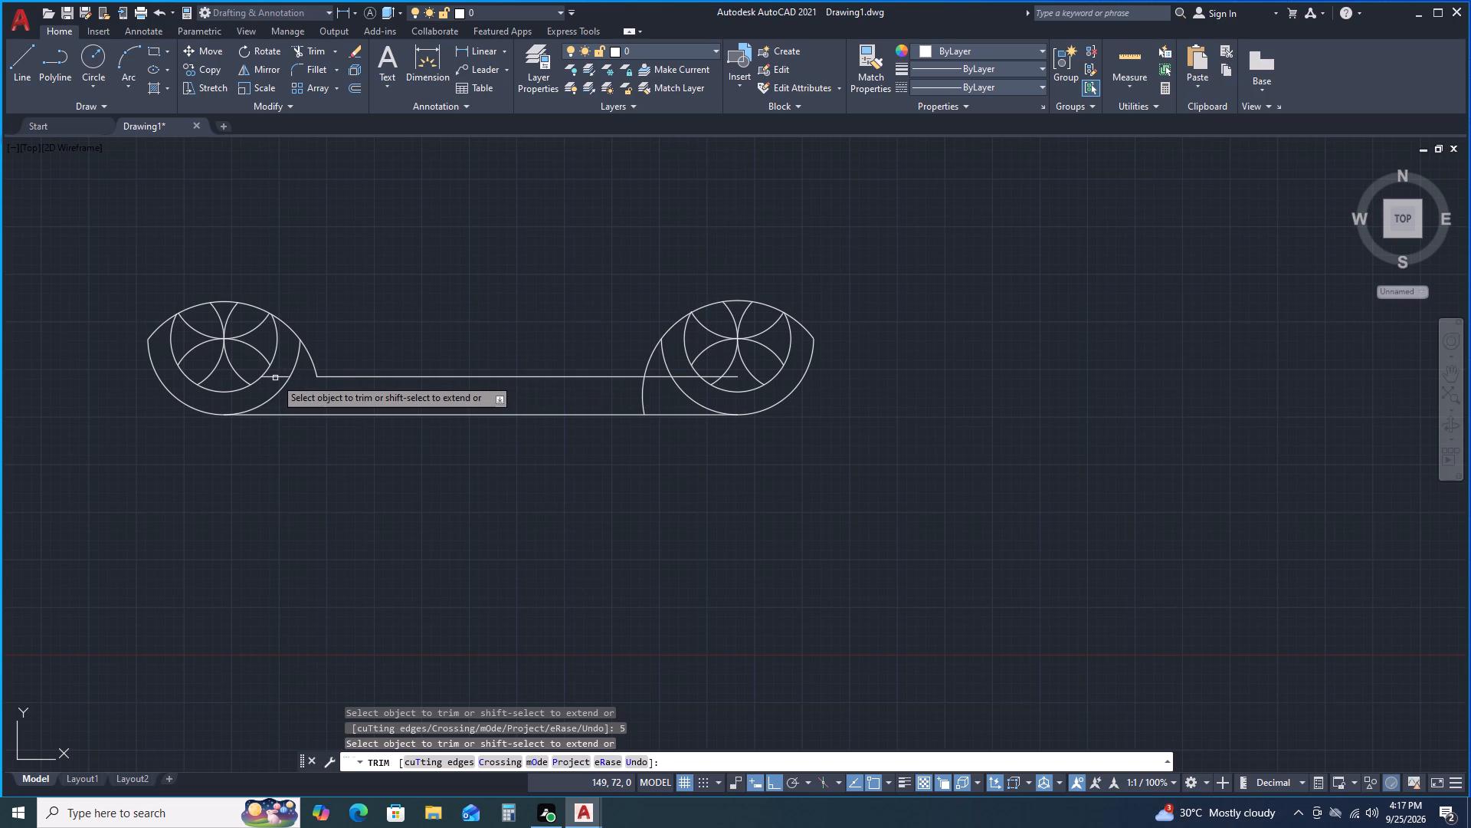
{"action": "left_click", "coordinate": [275, 378]}
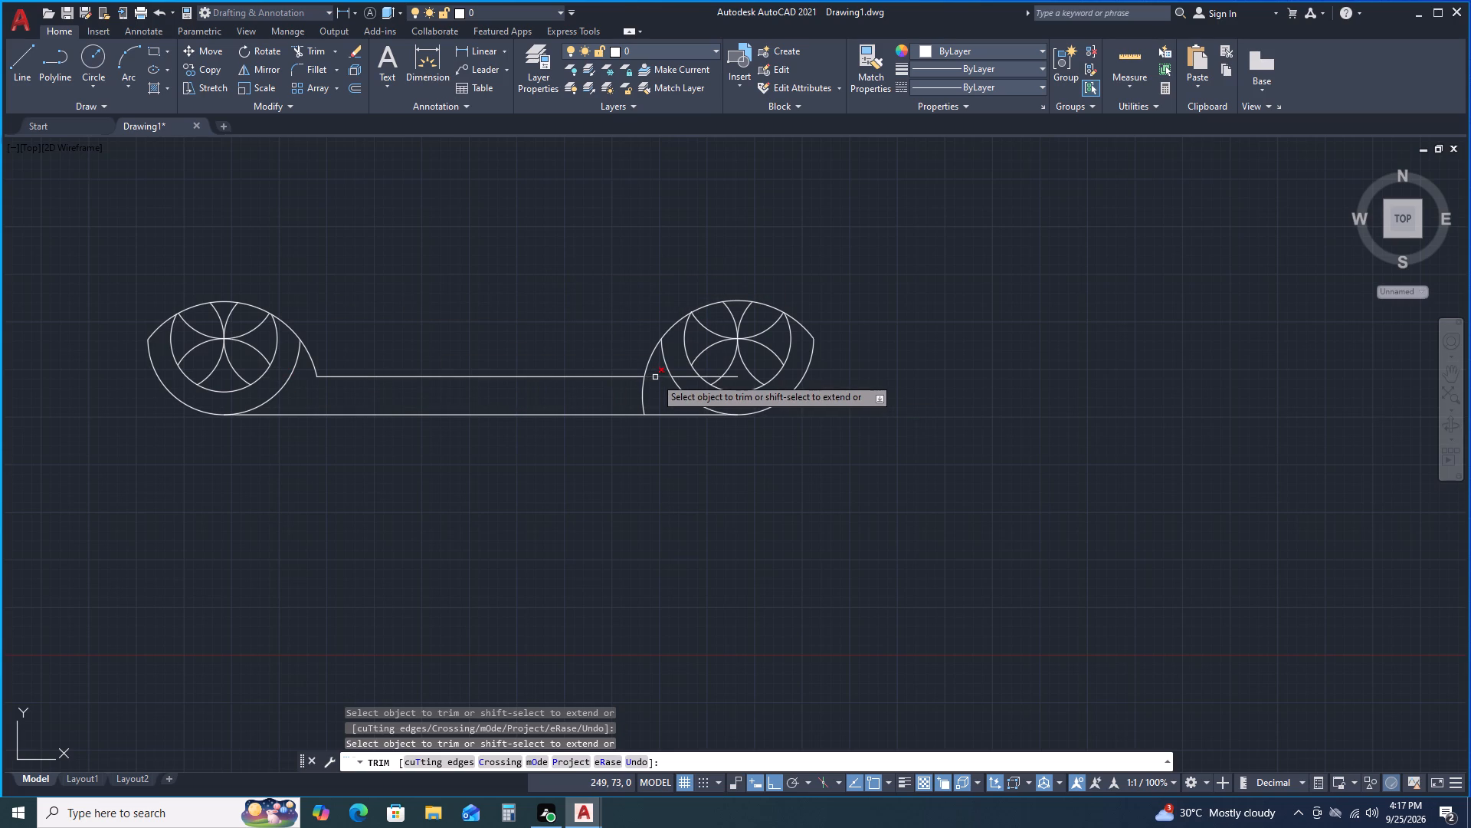
Trim the upper horizontal line inside the right circle group and the right 25 mm radius arc's piece below that line, and end trimming.
{"action": "left_click", "coordinate": [655, 377]}
{"action": "key", "text": "Return"}
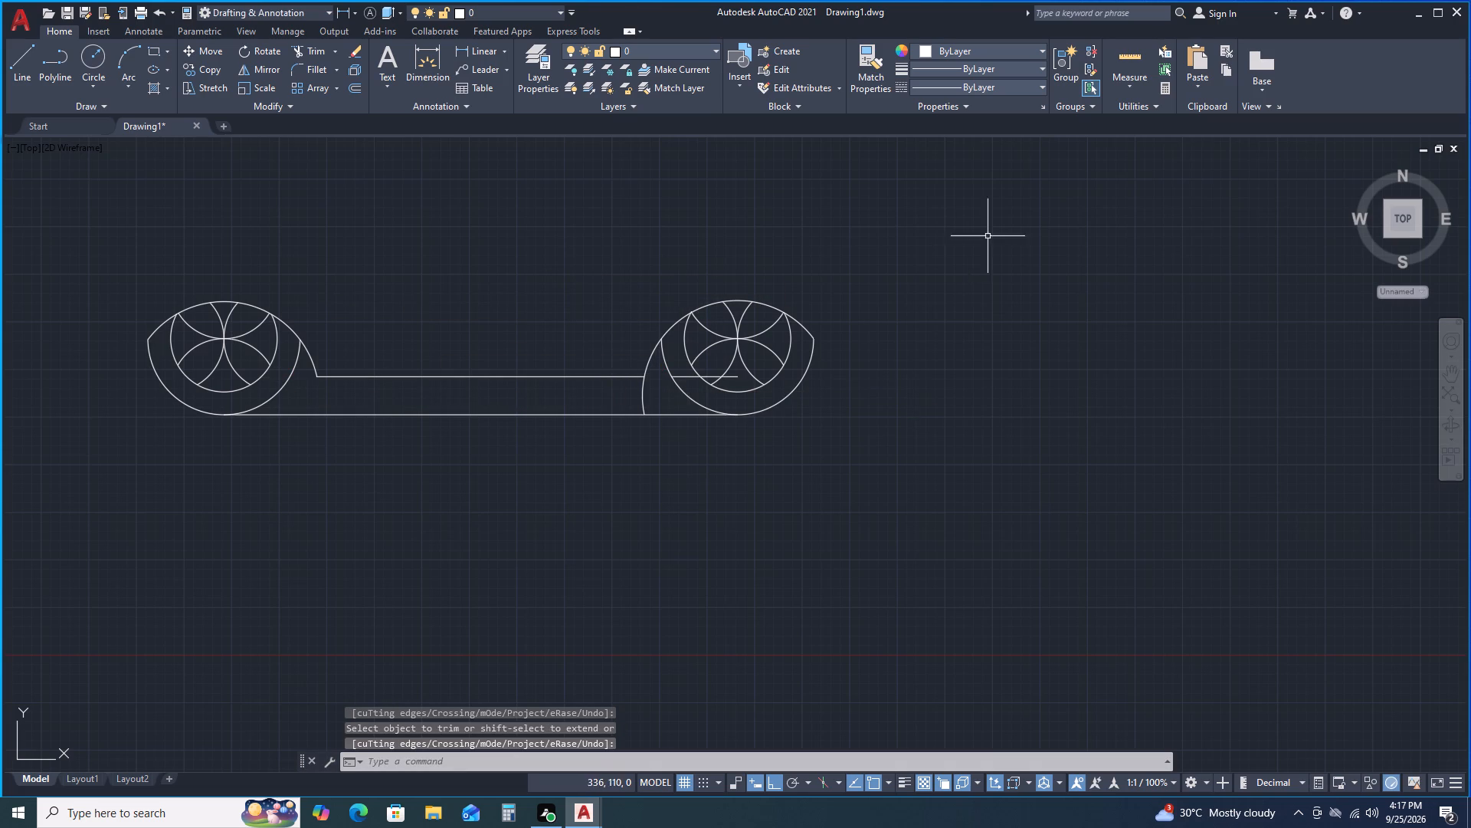
{"action": "key", "text": "space"}
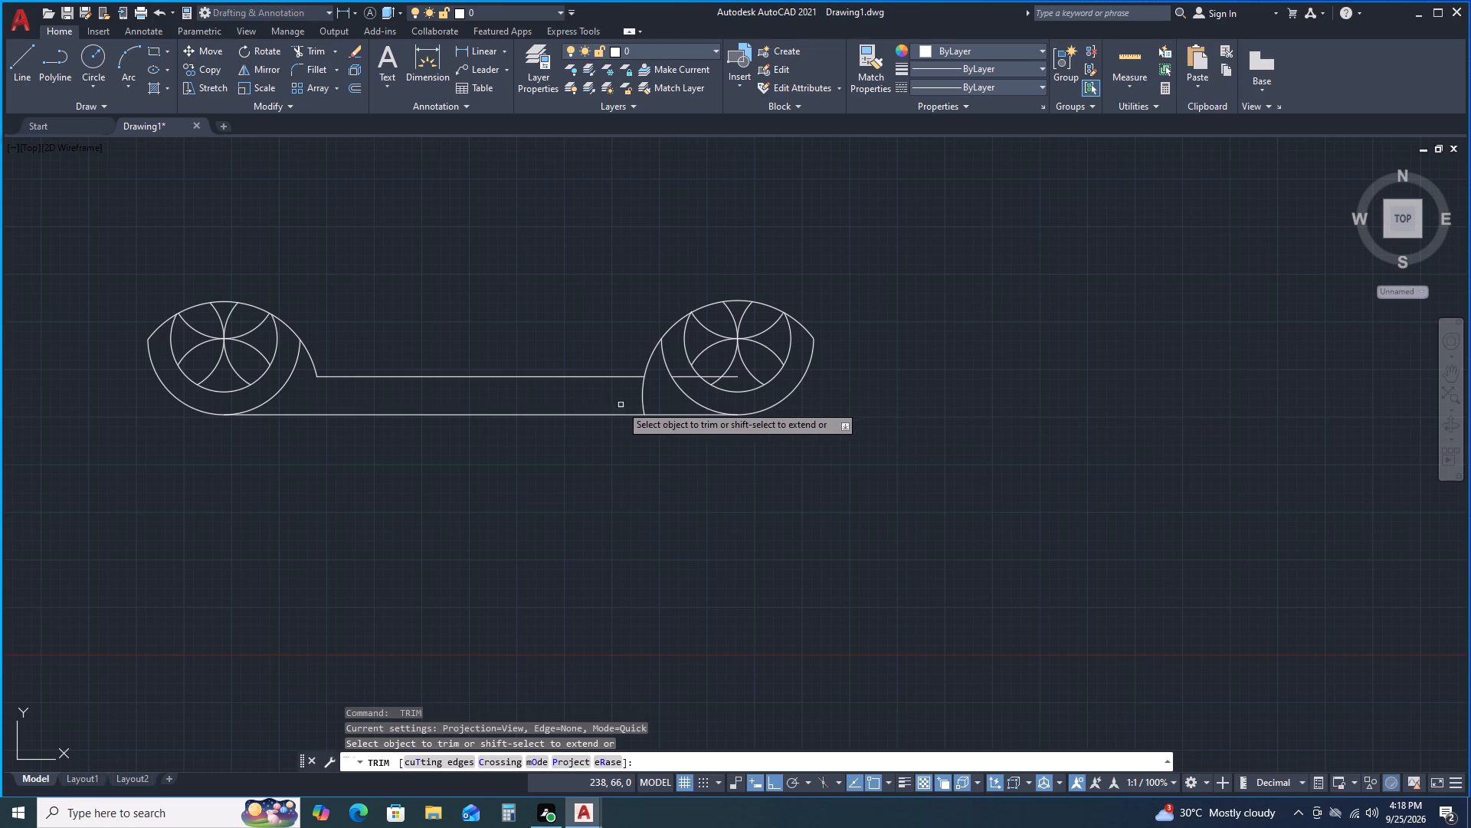
{"action": "left_click", "coordinate": [644, 395]}
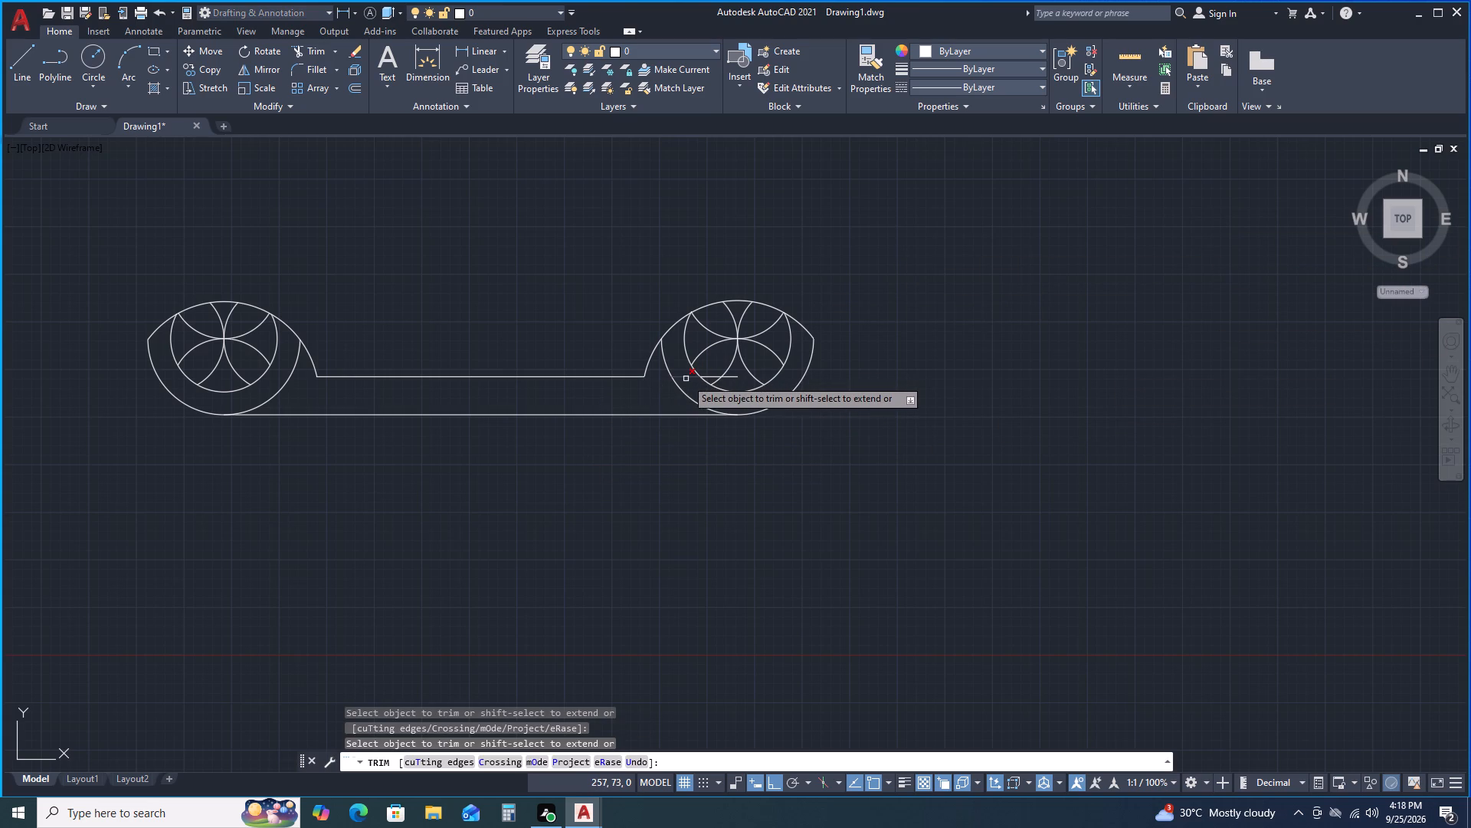
{"action": "left_click", "coordinate": [686, 379]}
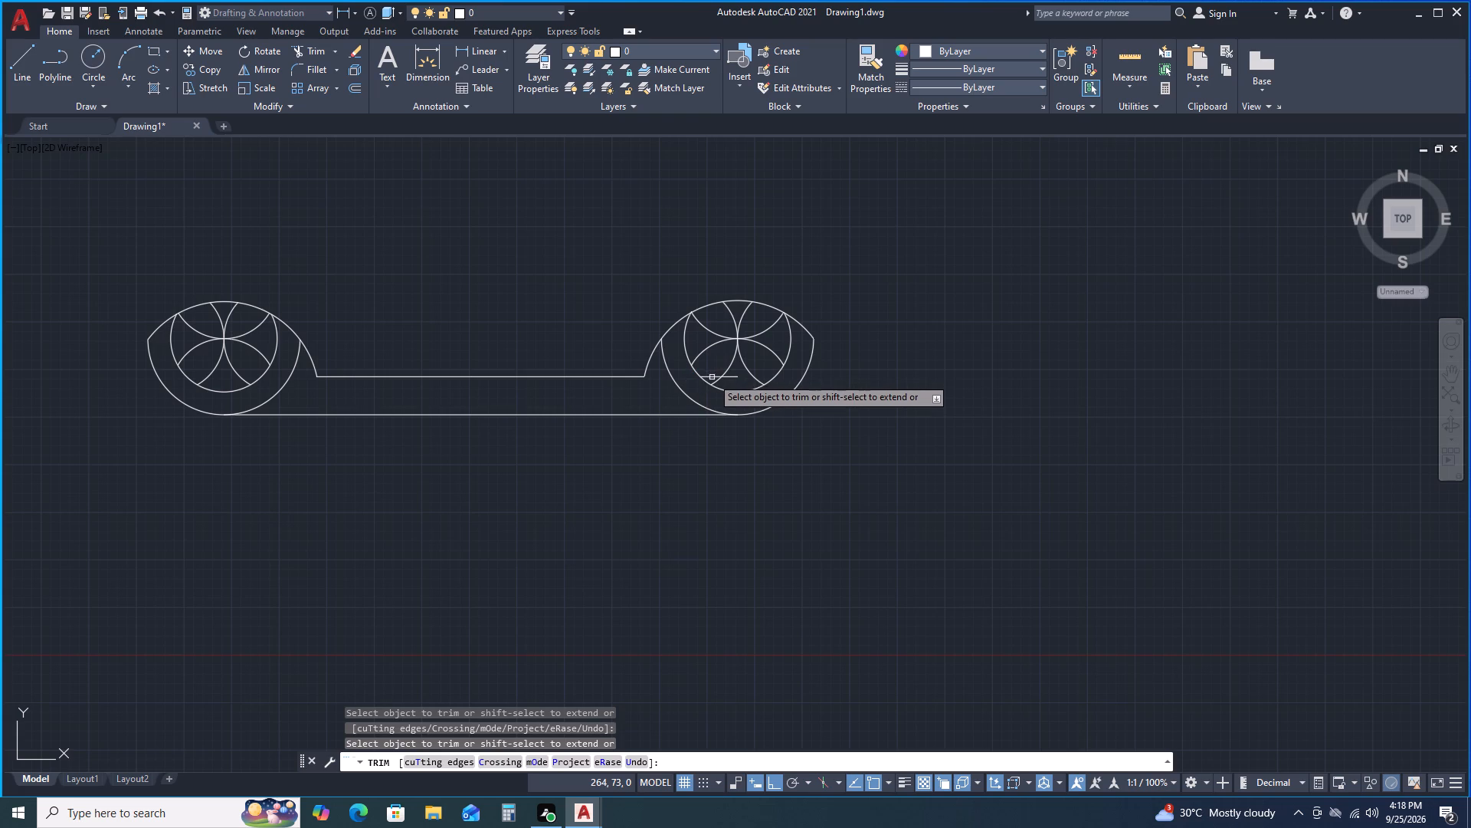
{"action": "left_click", "coordinate": [712, 377]}
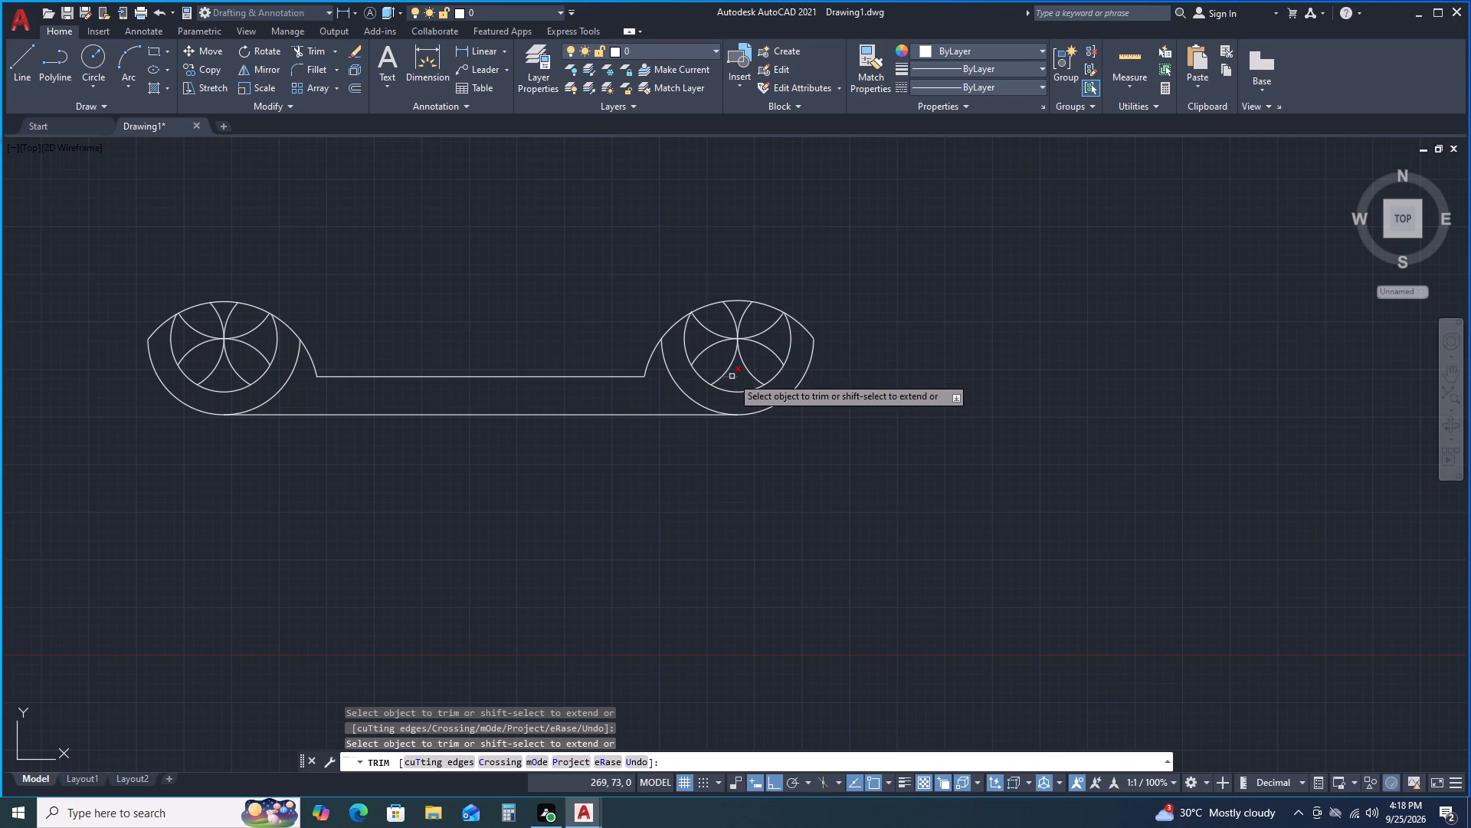
{"action": "left_click", "coordinate": [732, 376]}
{"action": "scroll", "coordinate": [627, 236], "scroll_direction": "down", "scroll_amount": 1}
{"action": "key", "text": "space"}
{"action": "middle_click_drag", "start_coordinate": [643, 266], "coordinate": [666, 314]}
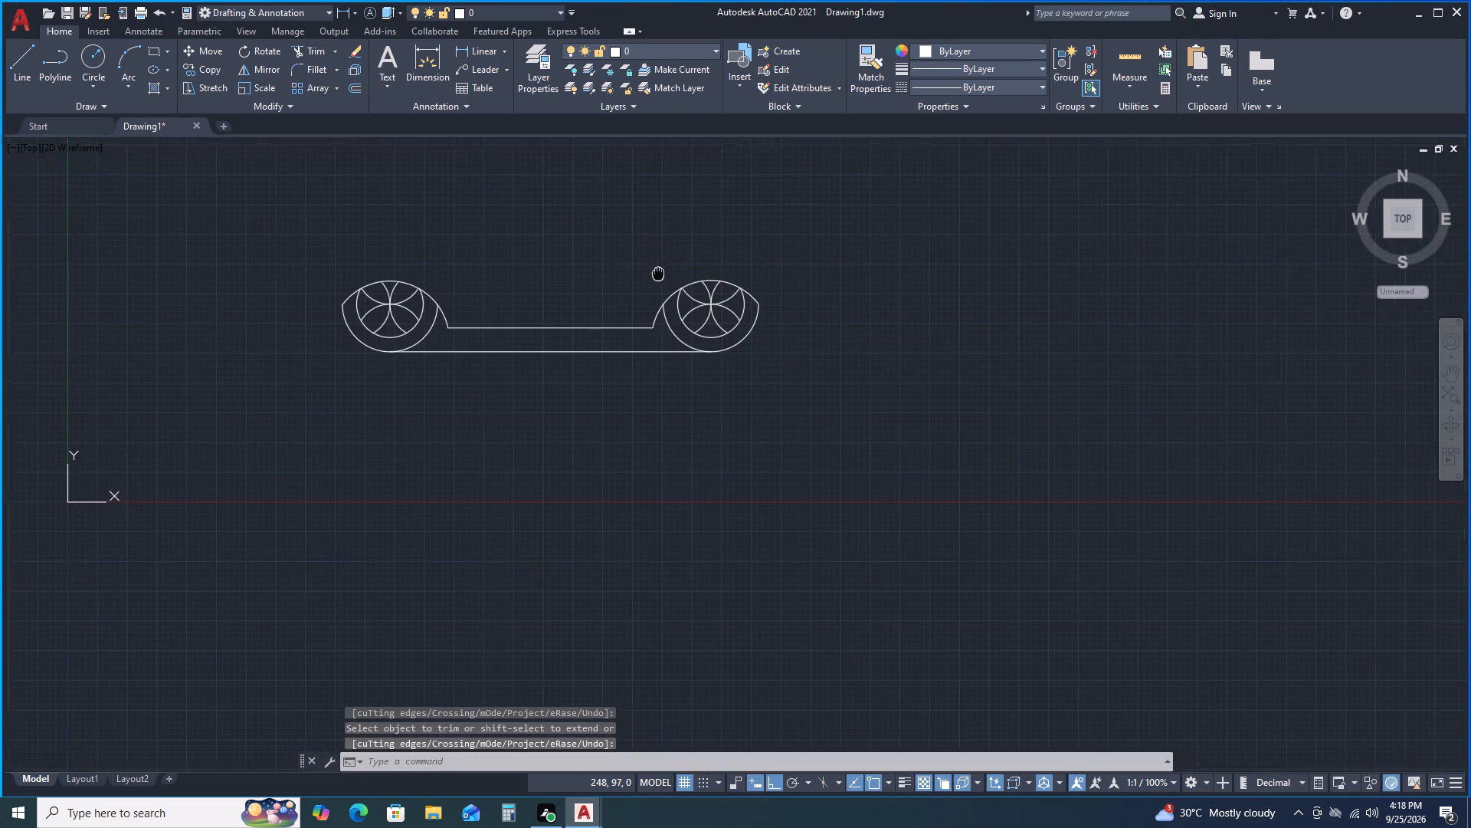
Draw a vertical line about 193 mm long through the centre of the left circle group, extending above and below it.
{"action": "middle_click_drag", "start_coordinate": [666, 314], "coordinate": [678, 354]}
{"action": "scroll", "coordinate": [371, 363], "scroll_direction": "up", "scroll_amount": 1}
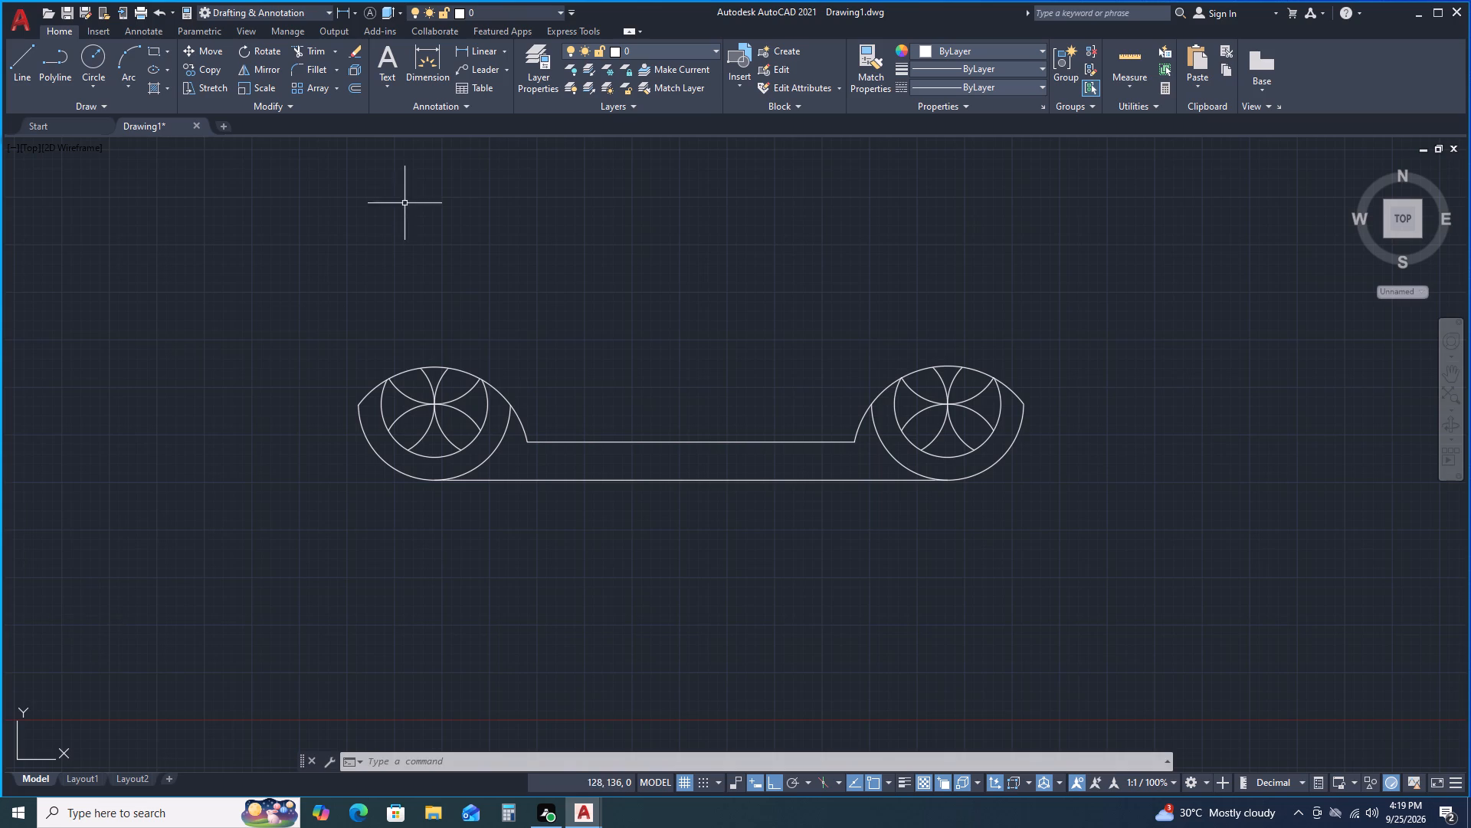
{"action": "scroll", "coordinate": [739, 441], "scroll_direction": "down", "scroll_amount": 1}
{"action": "middle_click_drag", "start_coordinate": [667, 354], "coordinate": [575, 376]}
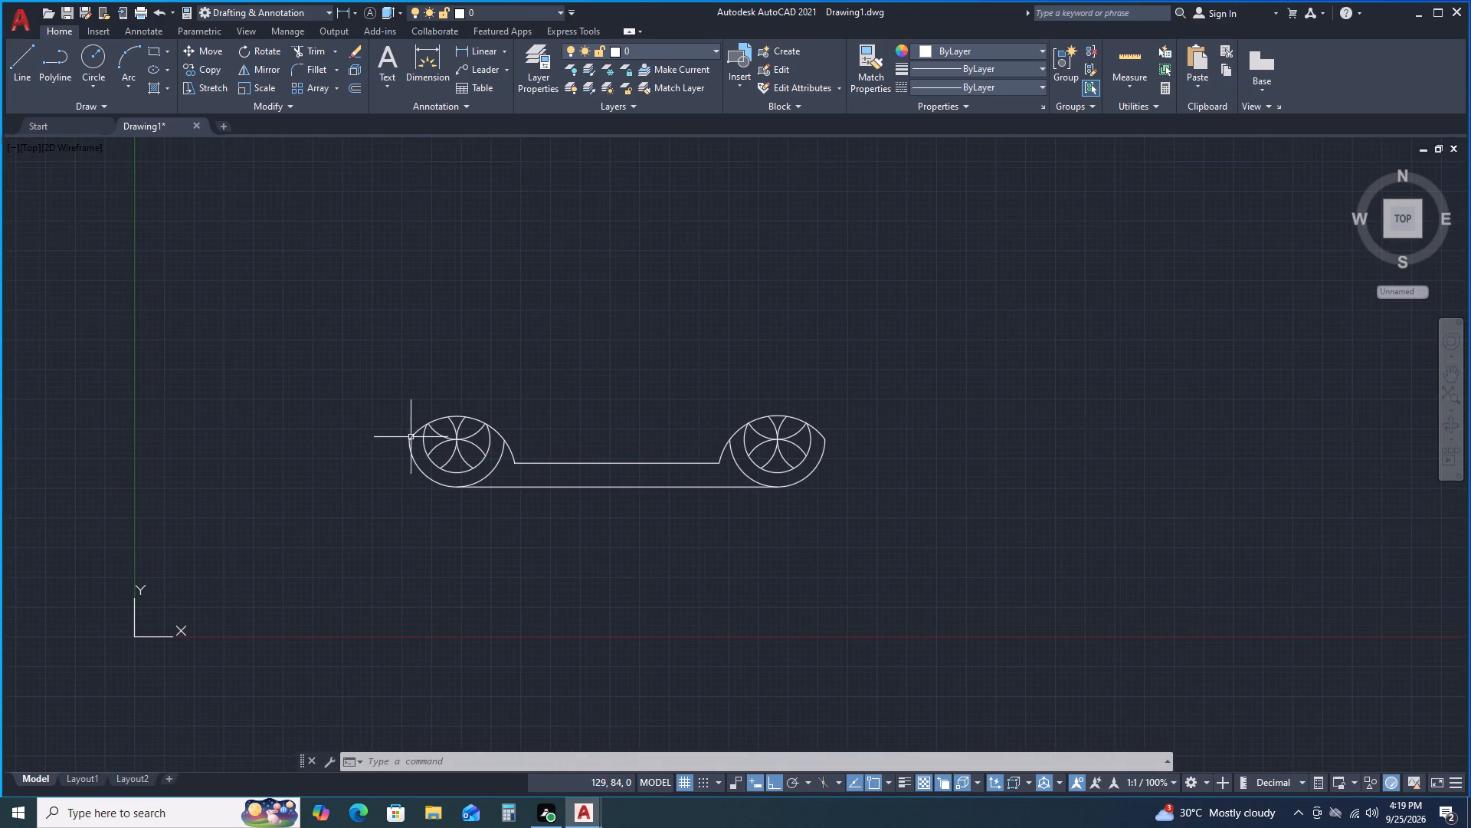
{"action": "left_click", "coordinate": [25, 51]}
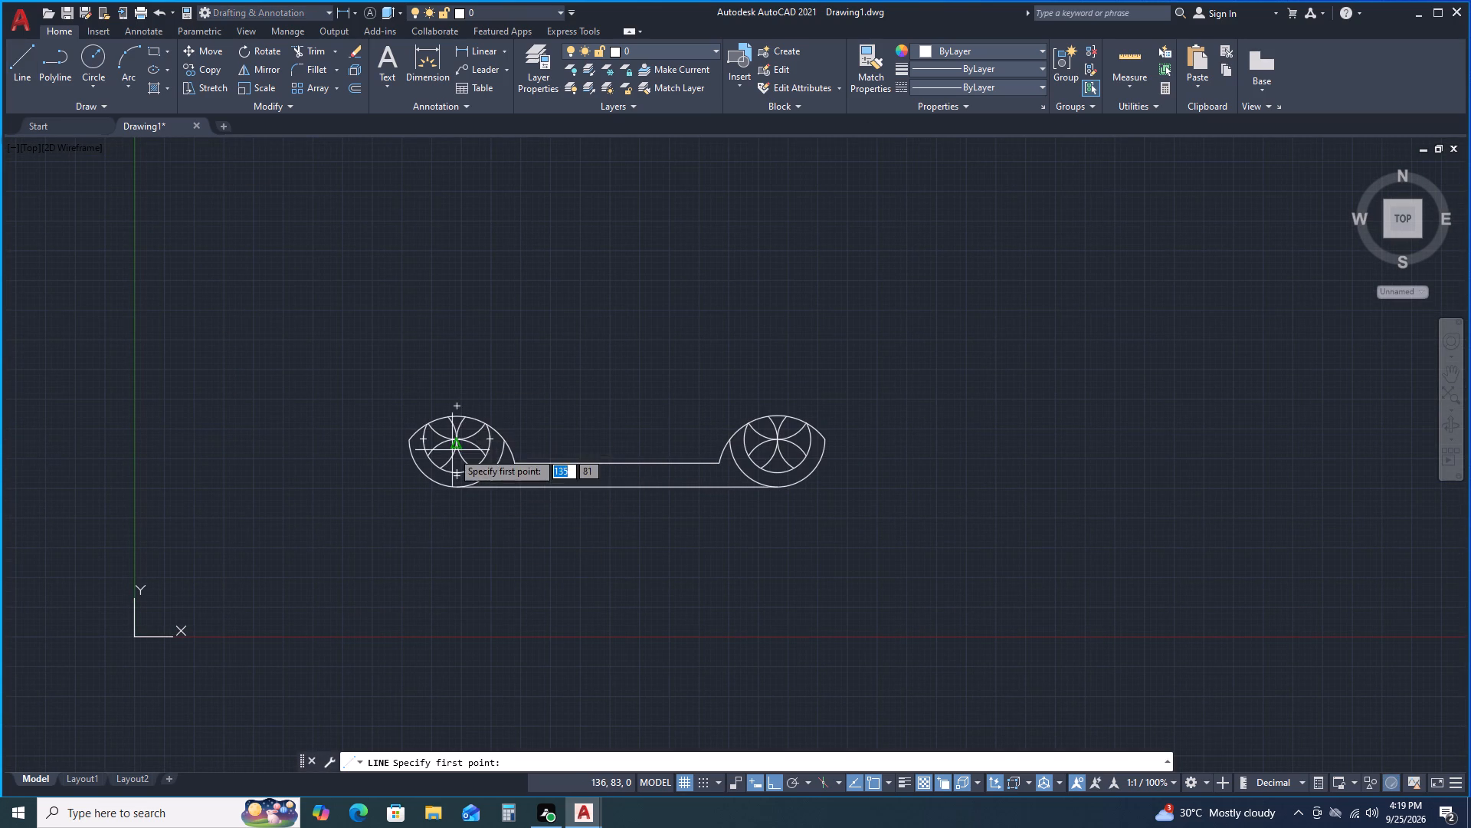
{"action": "left_click", "coordinate": [457, 618]}
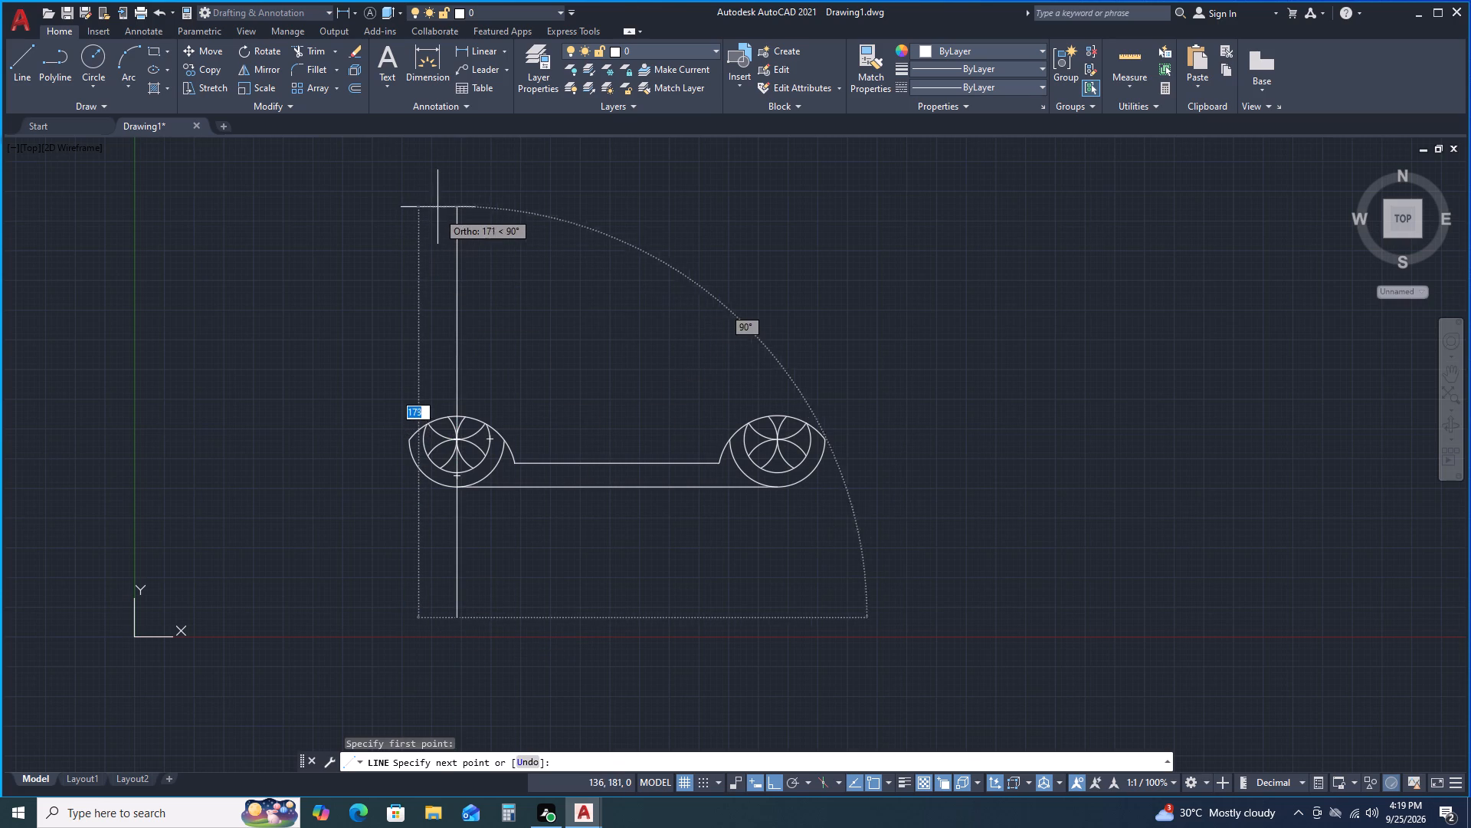
{"action": "left_click", "coordinate": [444, 158]}
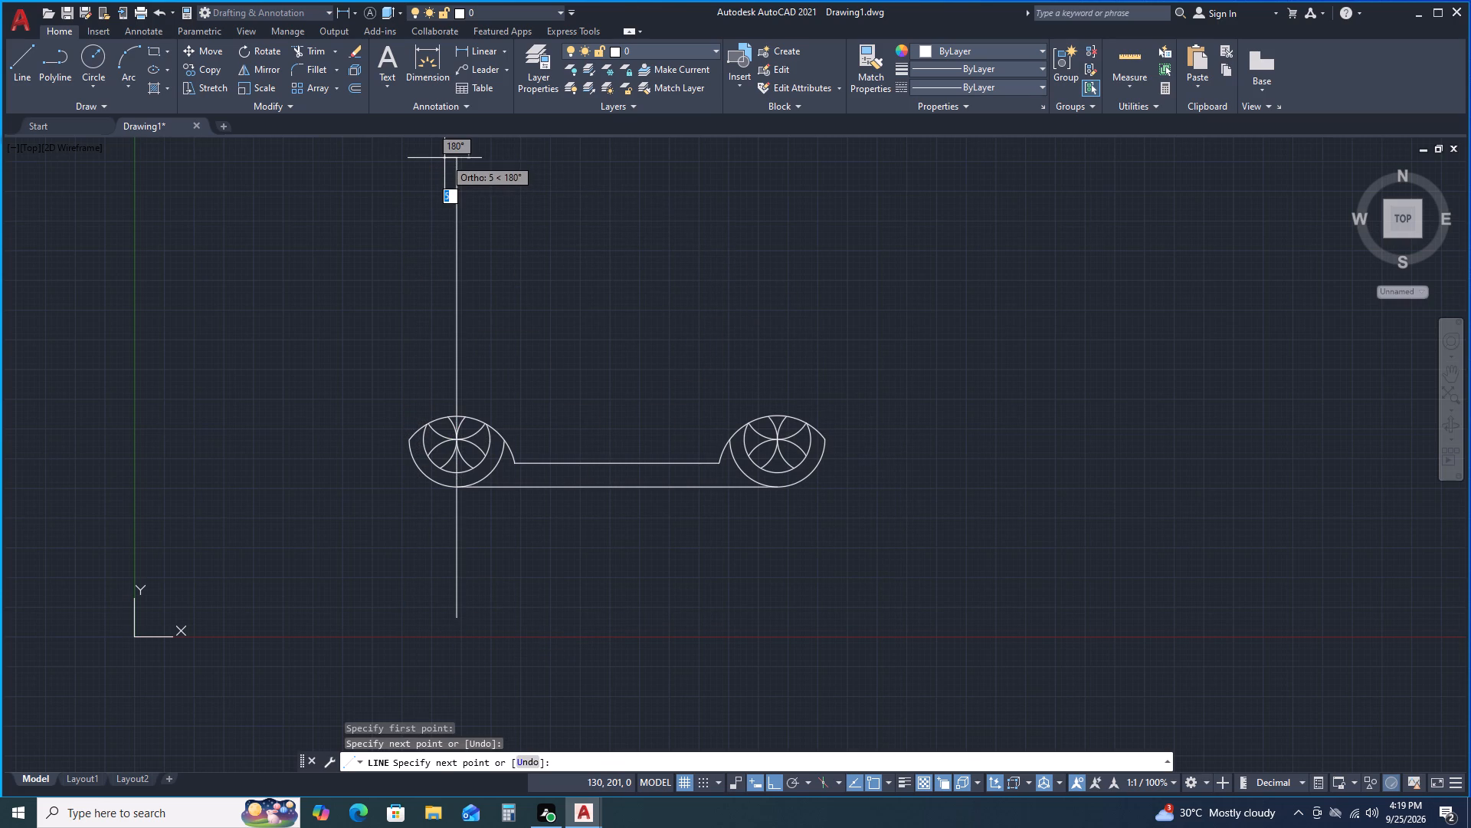
{"action": "key", "text": "space"}
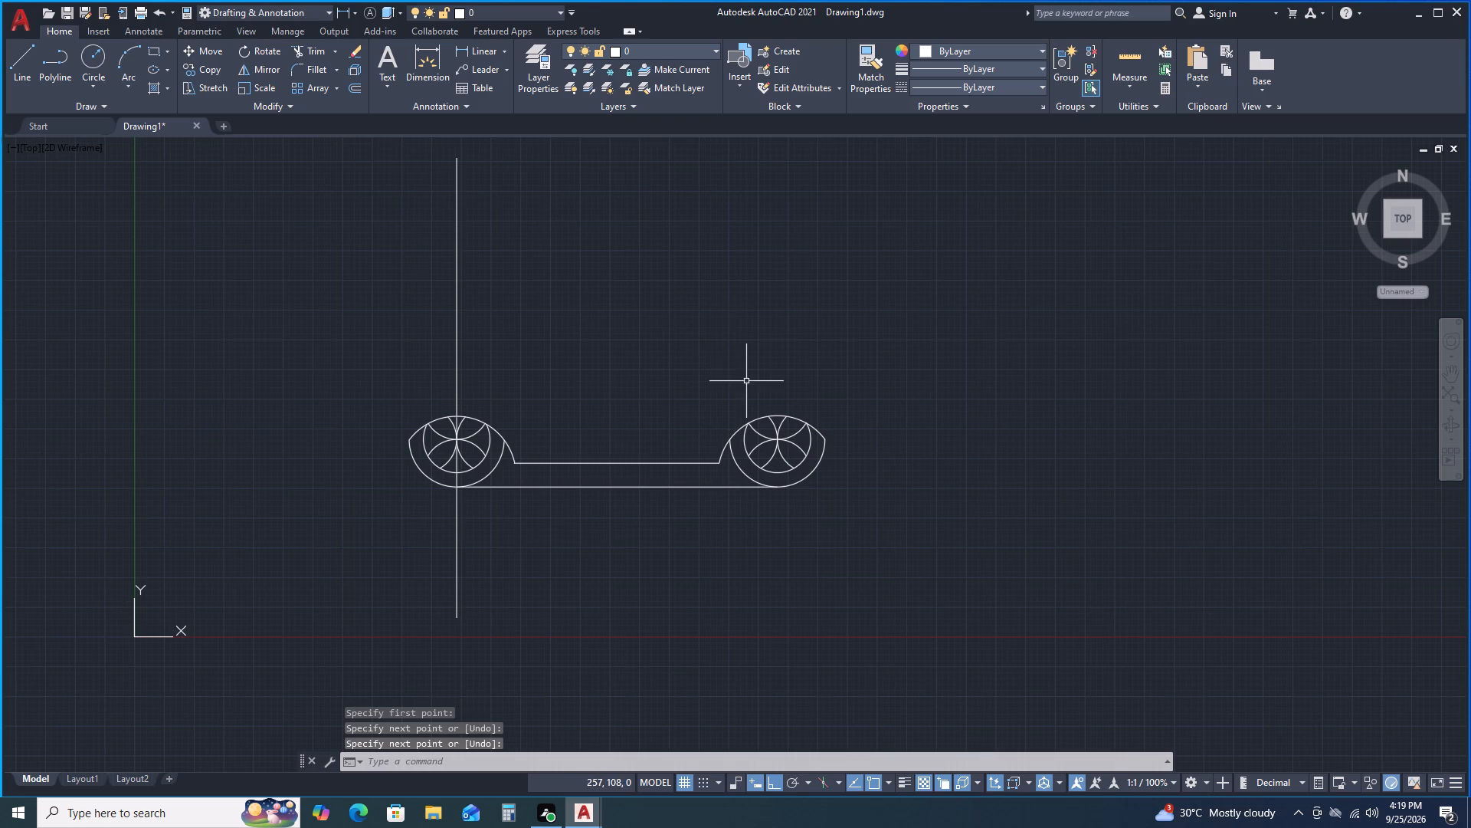
Copy the vertical line from the left circle group's centre to the right circle group's centre.
{"action": "scroll", "coordinate": [529, 360], "scroll_direction": "up", "scroll_amount": 2}
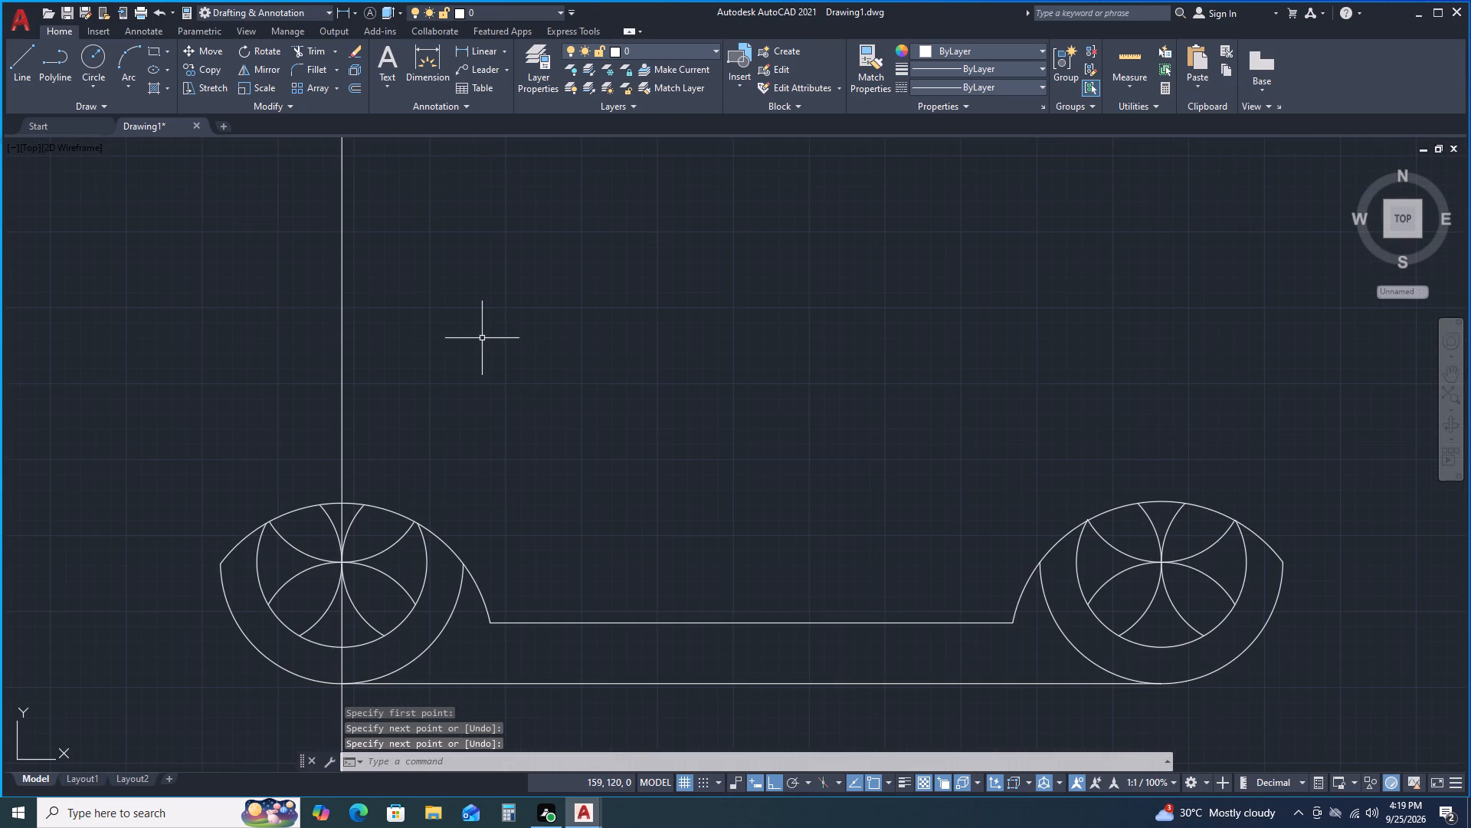
{"action": "left_click", "coordinate": [482, 338]}
{"action": "left_click", "coordinate": [296, 308]}
{"action": "right_click", "coordinate": [523, 342]}
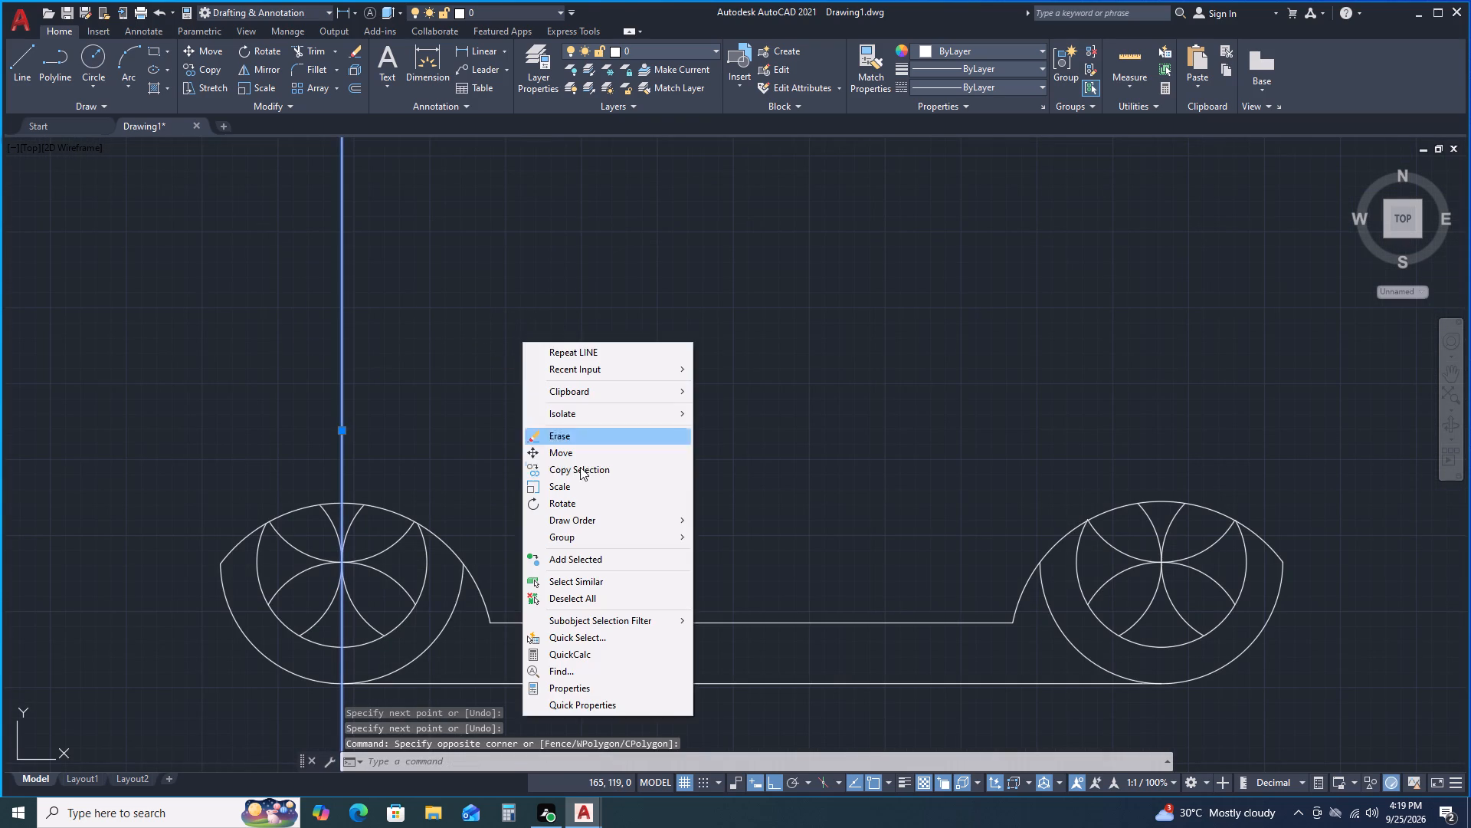
{"action": "left_click", "coordinate": [584, 474]}
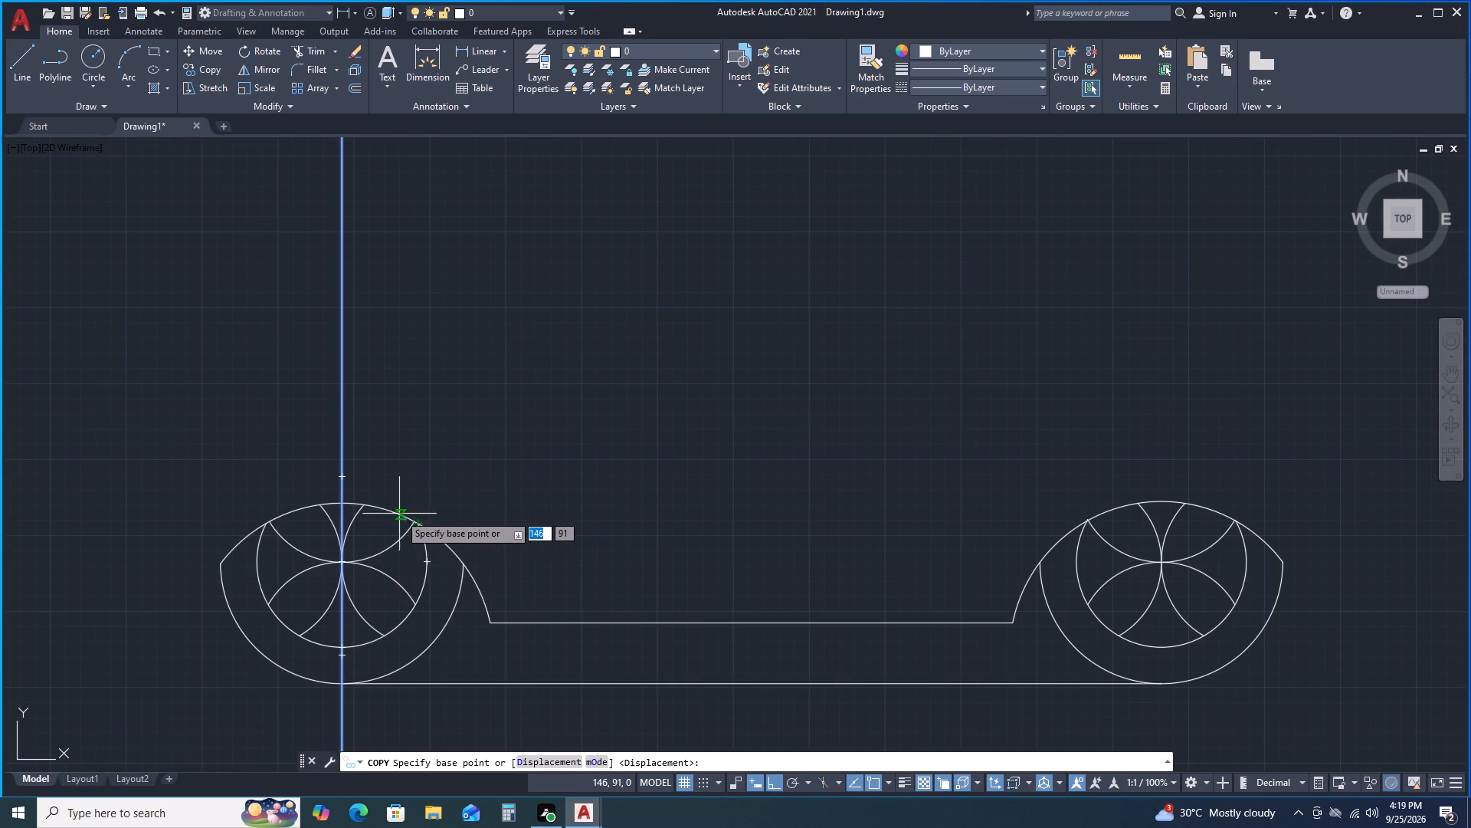
{"action": "left_click", "coordinate": [341, 560]}
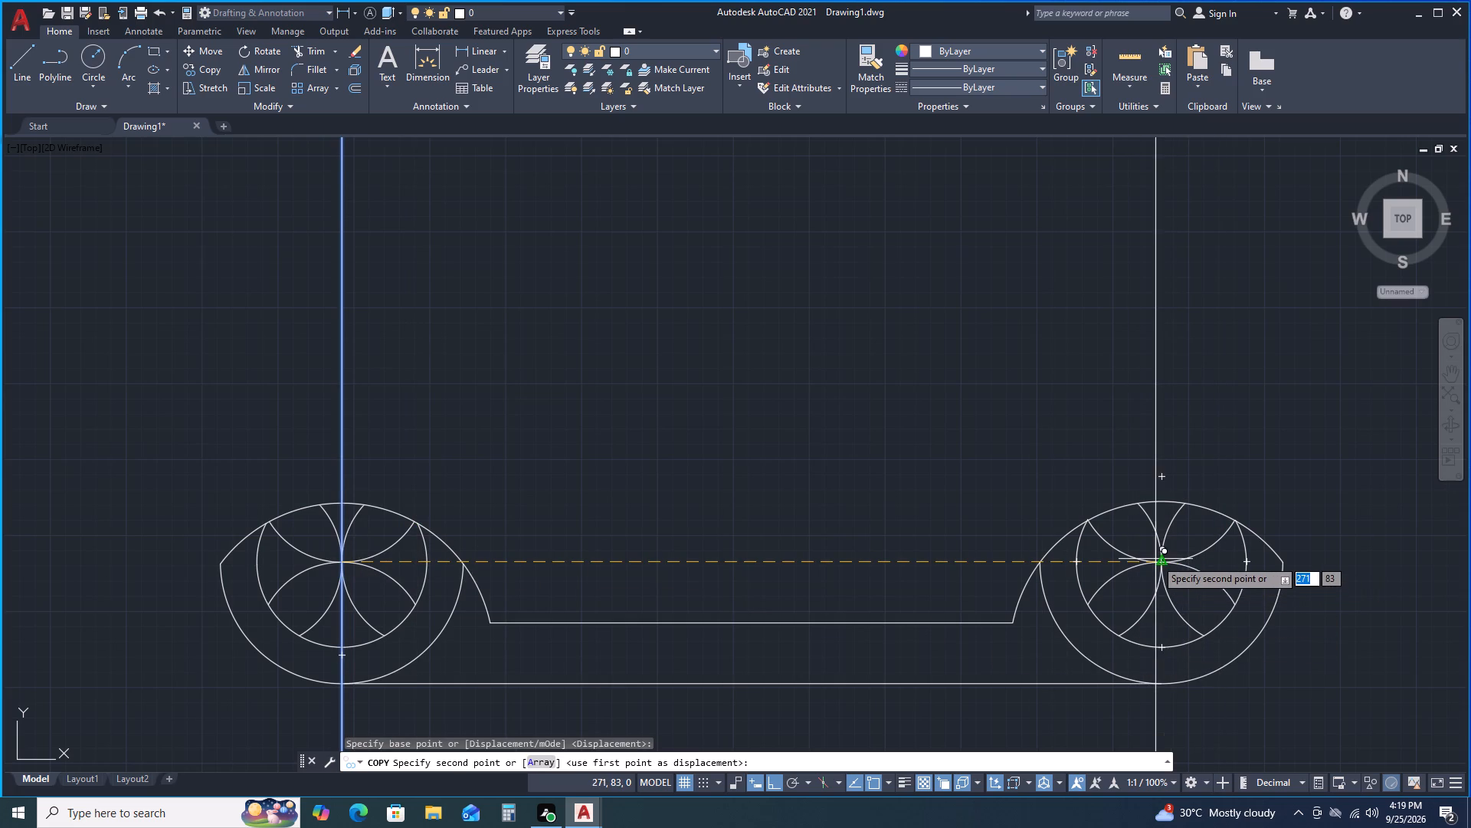
{"action": "left_click", "coordinate": [1164, 567]}
{"action": "key", "text": "space"}
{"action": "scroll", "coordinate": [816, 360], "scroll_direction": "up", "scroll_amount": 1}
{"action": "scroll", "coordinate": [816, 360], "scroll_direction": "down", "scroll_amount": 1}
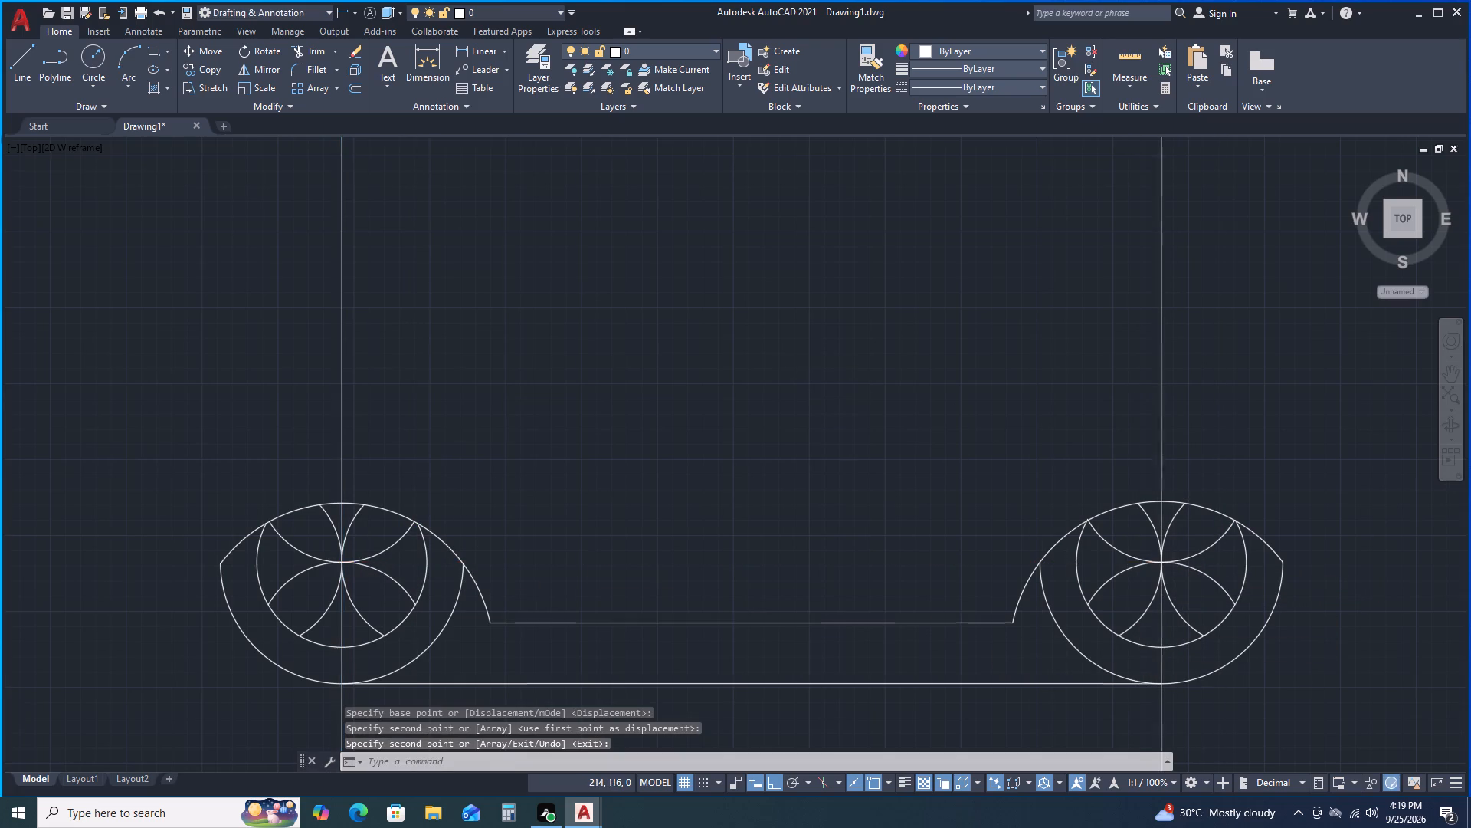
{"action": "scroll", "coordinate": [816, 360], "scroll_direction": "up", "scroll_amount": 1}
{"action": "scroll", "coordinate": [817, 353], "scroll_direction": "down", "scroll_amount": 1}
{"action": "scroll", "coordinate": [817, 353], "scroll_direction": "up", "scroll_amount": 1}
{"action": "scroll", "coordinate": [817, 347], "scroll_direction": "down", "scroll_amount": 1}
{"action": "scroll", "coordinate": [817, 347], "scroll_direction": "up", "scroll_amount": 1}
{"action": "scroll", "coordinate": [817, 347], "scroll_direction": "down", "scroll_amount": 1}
Change the linetype of the vertical line through the right circle group to CENTER.
{"action": "scroll", "coordinate": [817, 347], "scroll_direction": "down", "scroll_amount": 2}
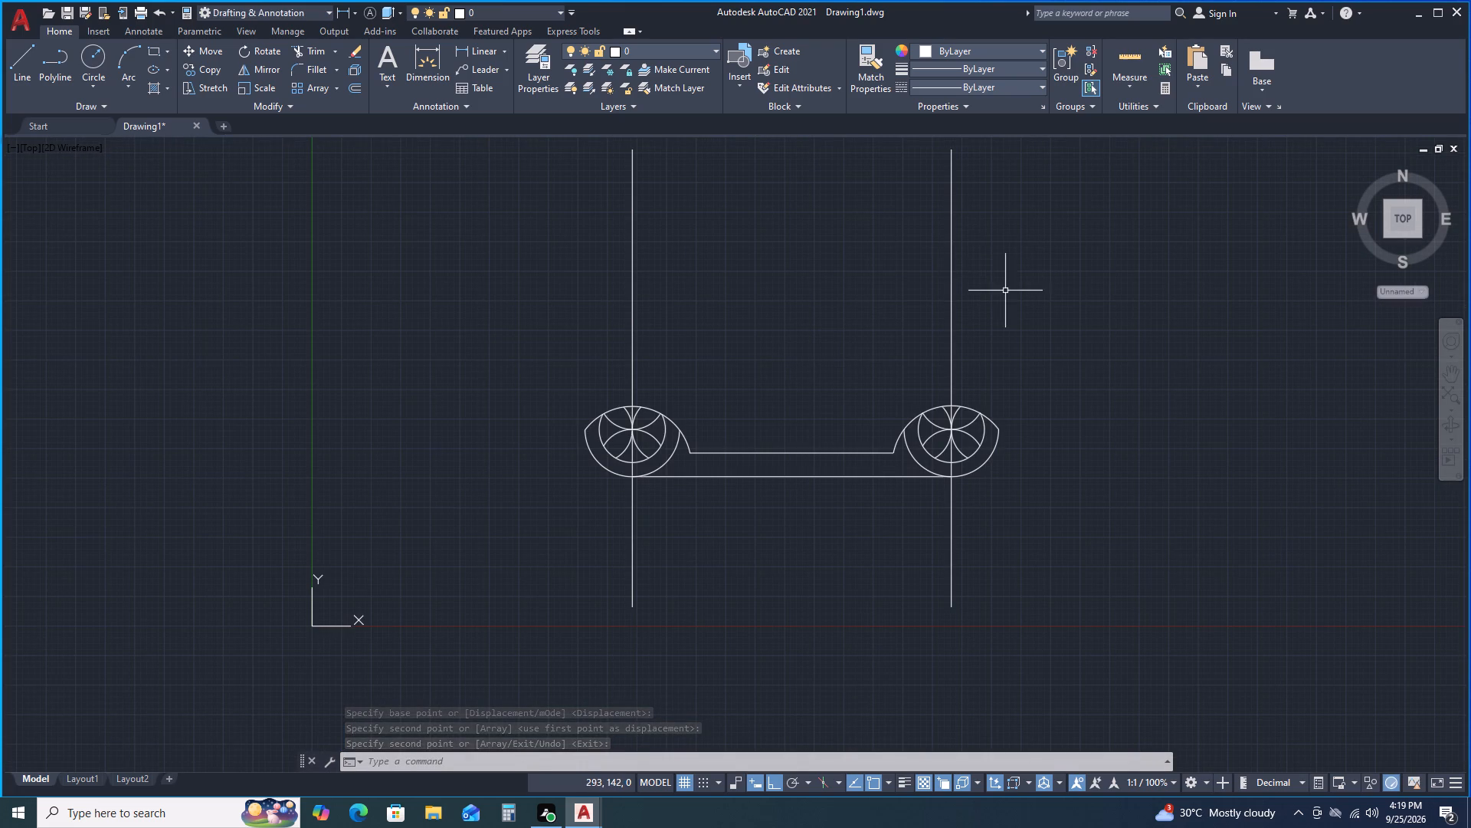
{"action": "left_click", "coordinate": [912, 224]}
{"action": "left_click", "coordinate": [1014, 255]}
{"action": "left_click_drag", "start_coordinate": [1014, 255], "coordinate": [999, 255]}
{"action": "left_click", "coordinate": [931, 243]}
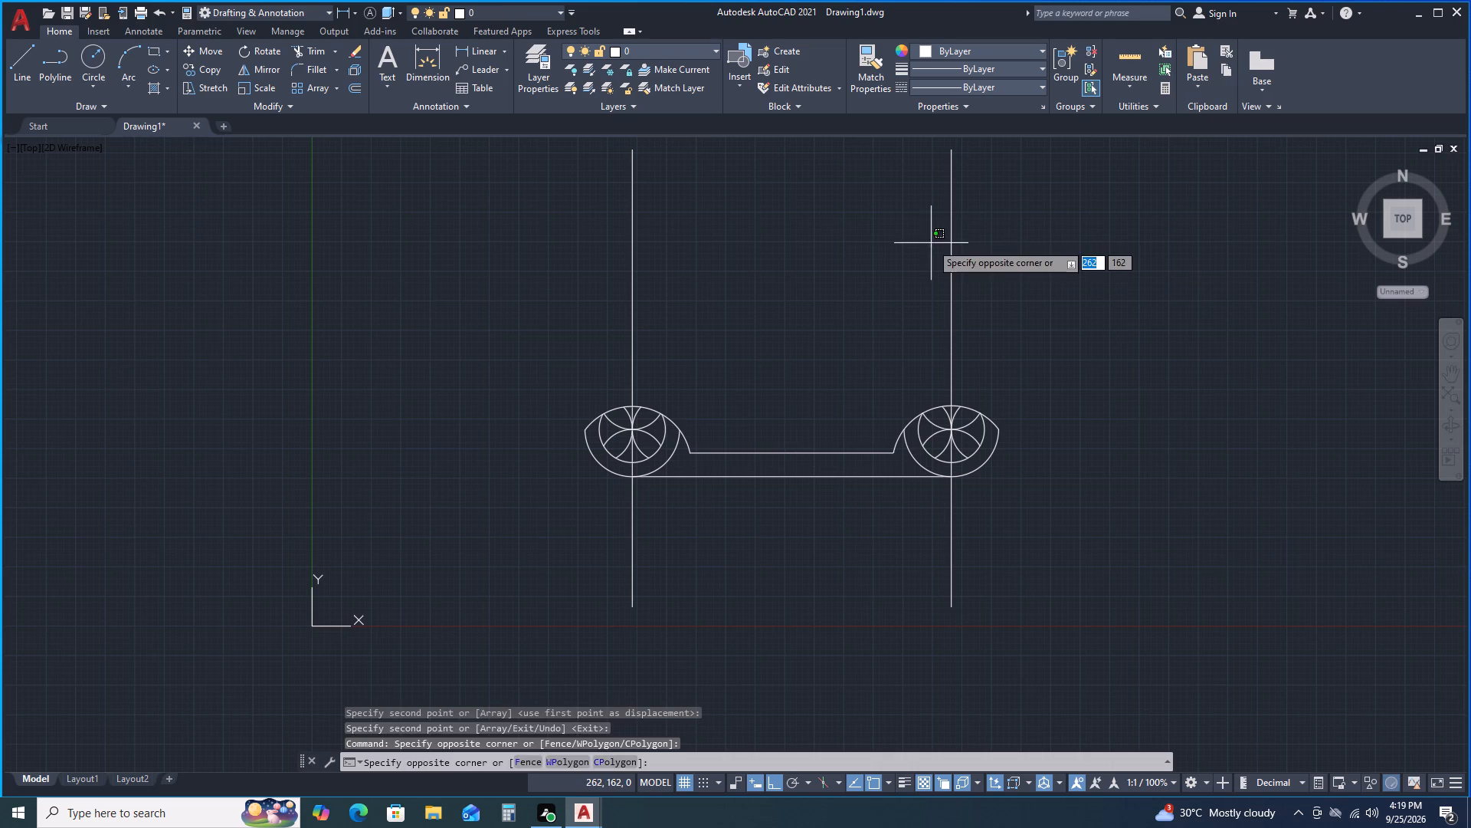
{"action": "left_click", "coordinate": [999, 232]}
{"action": "left_click", "coordinate": [999, 232]}
{"action": "left_click", "coordinate": [1037, 270]}
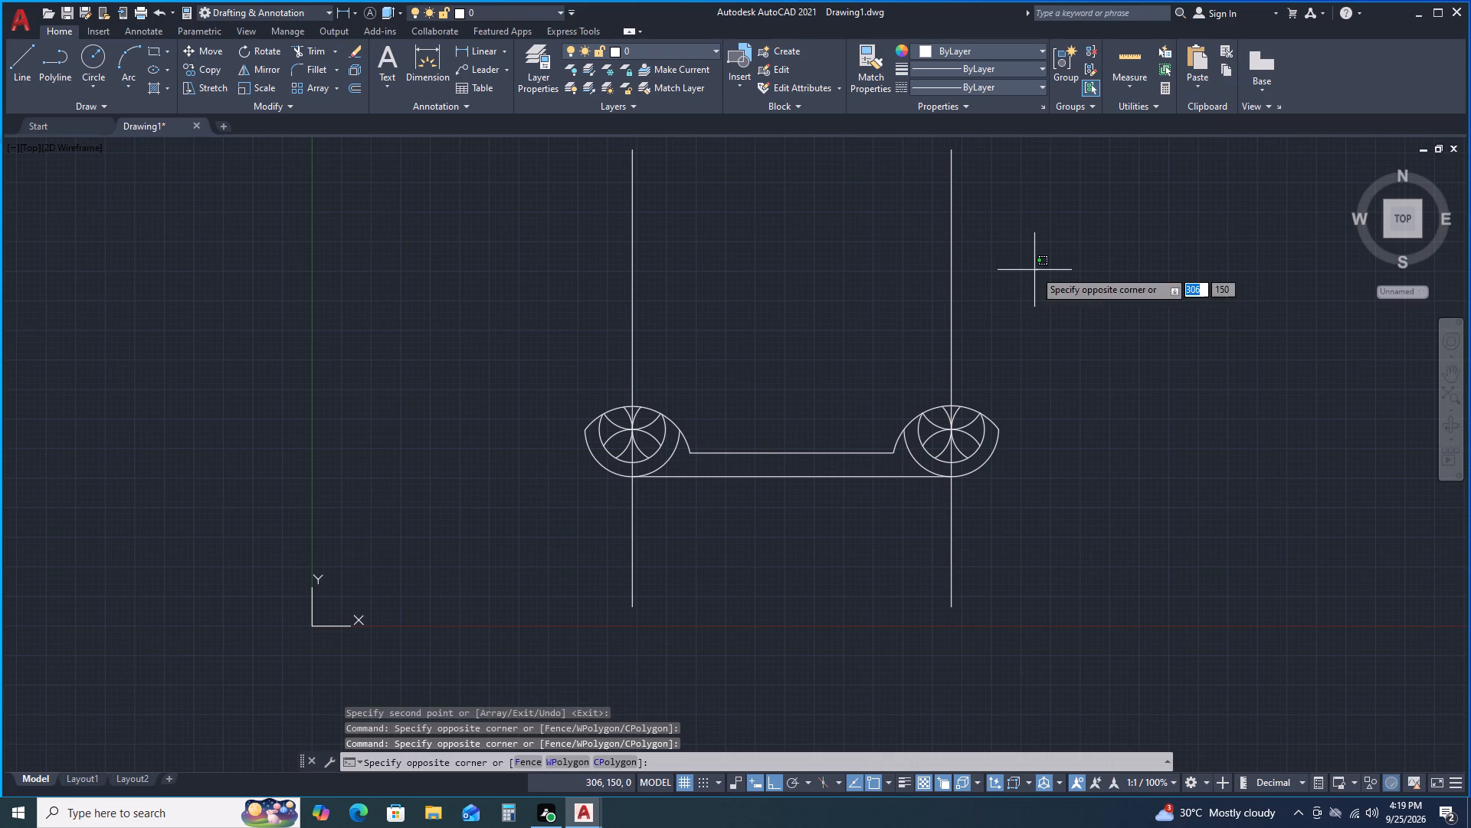
{"action": "left_click", "coordinate": [911, 234]}
{"action": "right_click", "coordinate": [907, 232]}
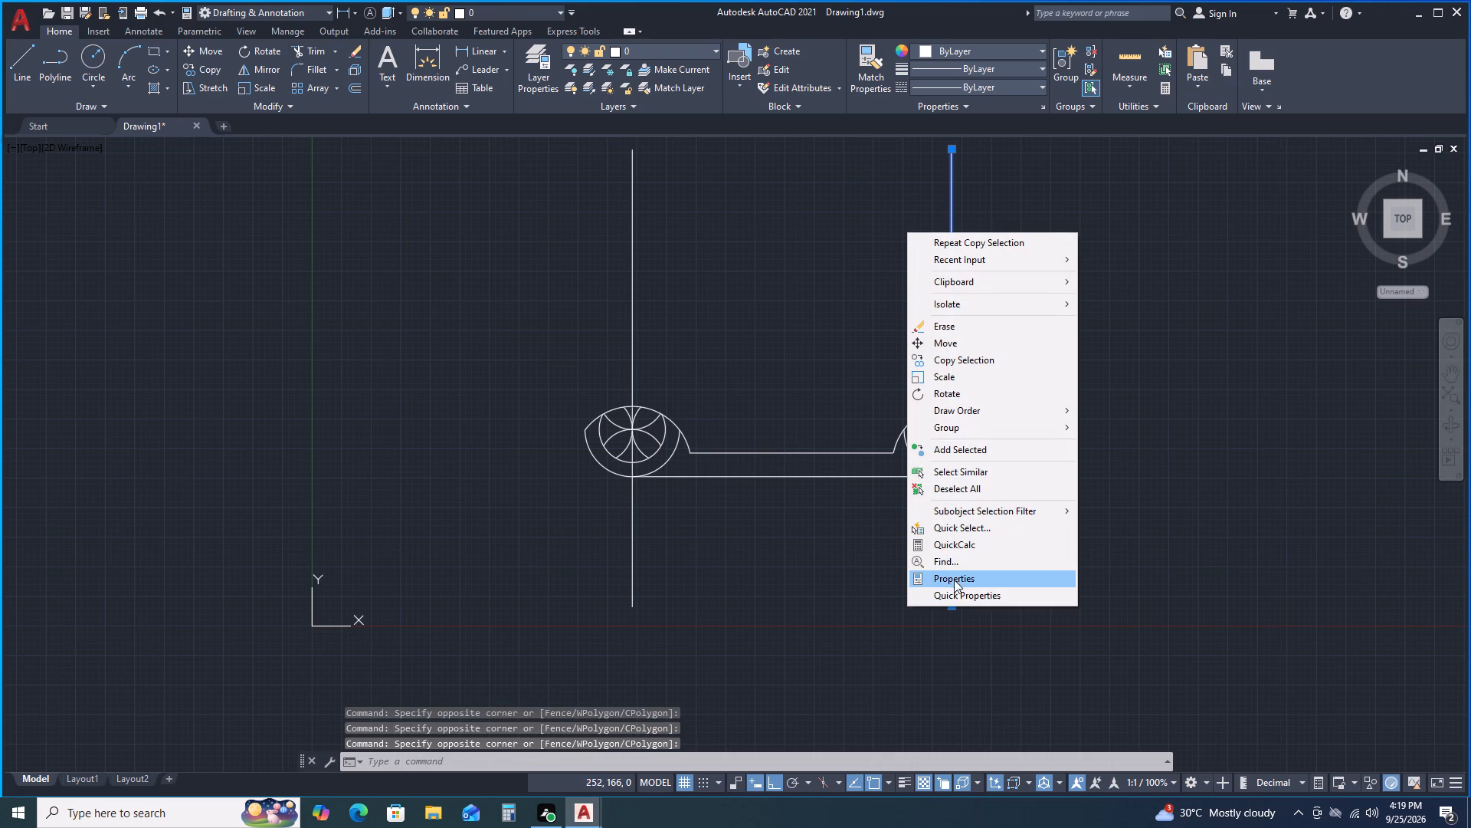
{"action": "left_click", "coordinate": [952, 574]}
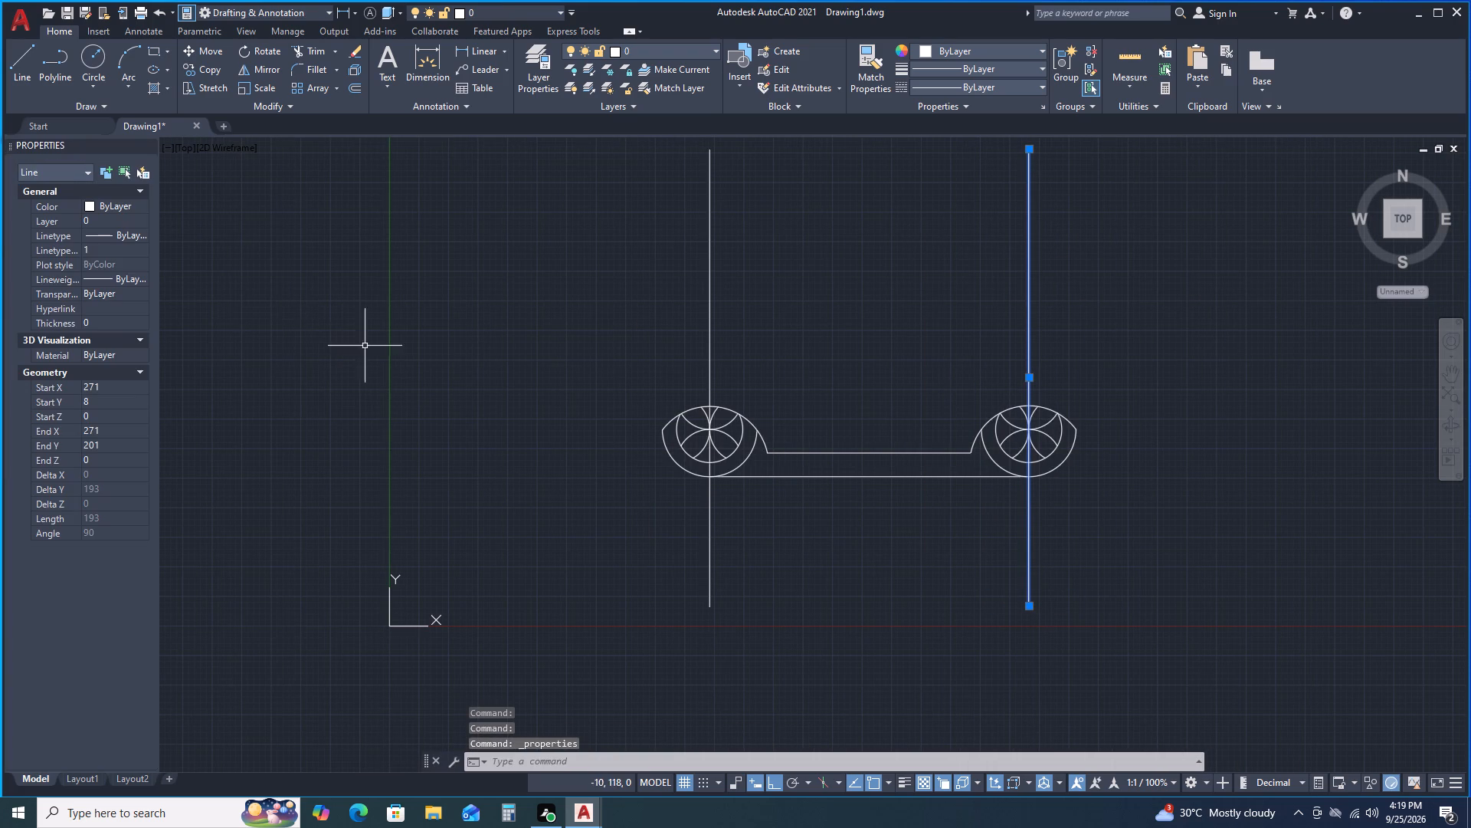
{"action": "left_click", "coordinate": [129, 232]}
{"action": "left_click", "coordinate": [129, 232]}
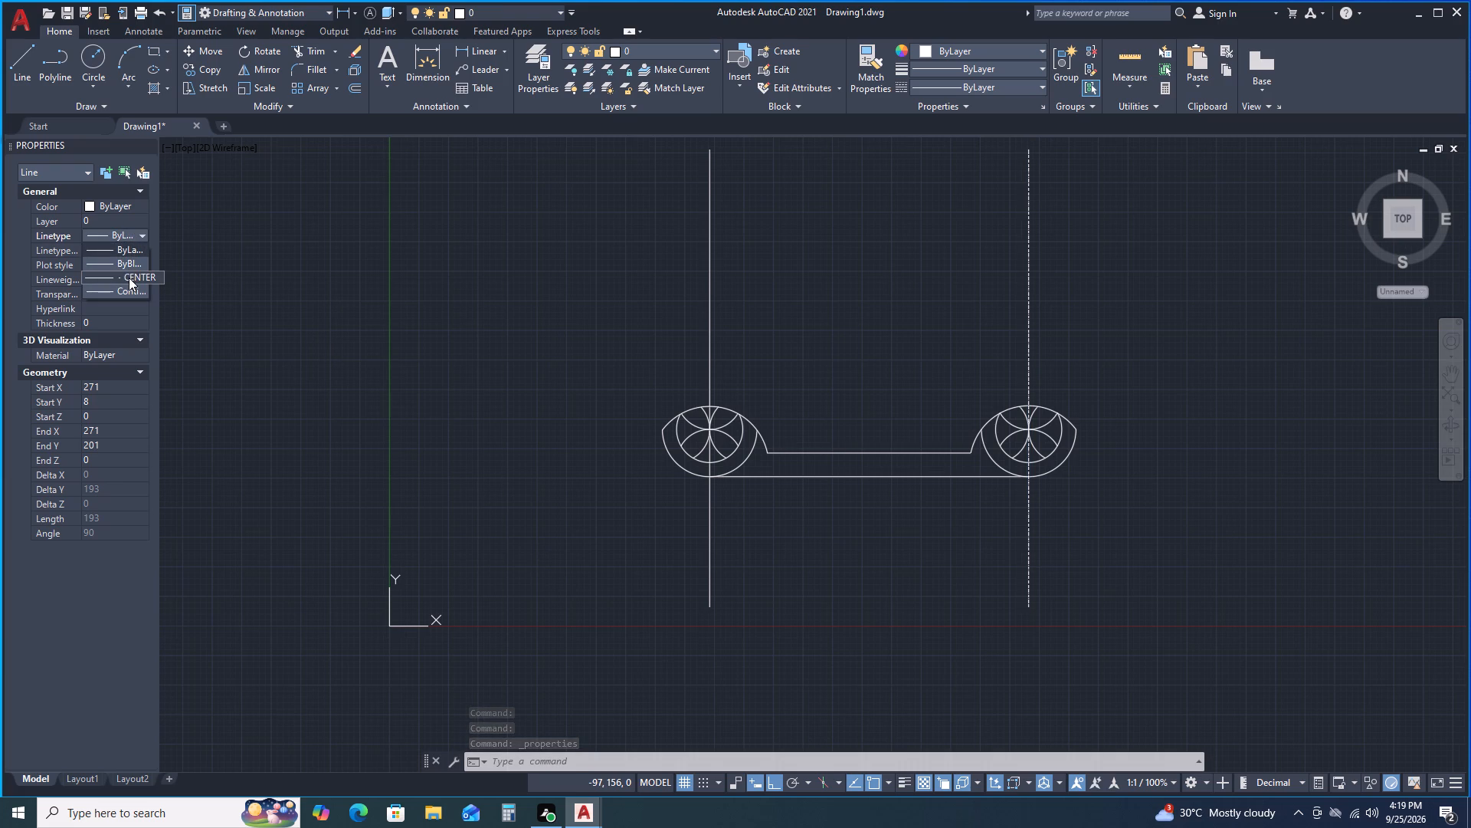
{"action": "left_click", "coordinate": [129, 278]}
Set the right vertical line's linetype scale to 5, close its properties and clear the selection.
{"action": "left_click", "coordinate": [106, 249]}
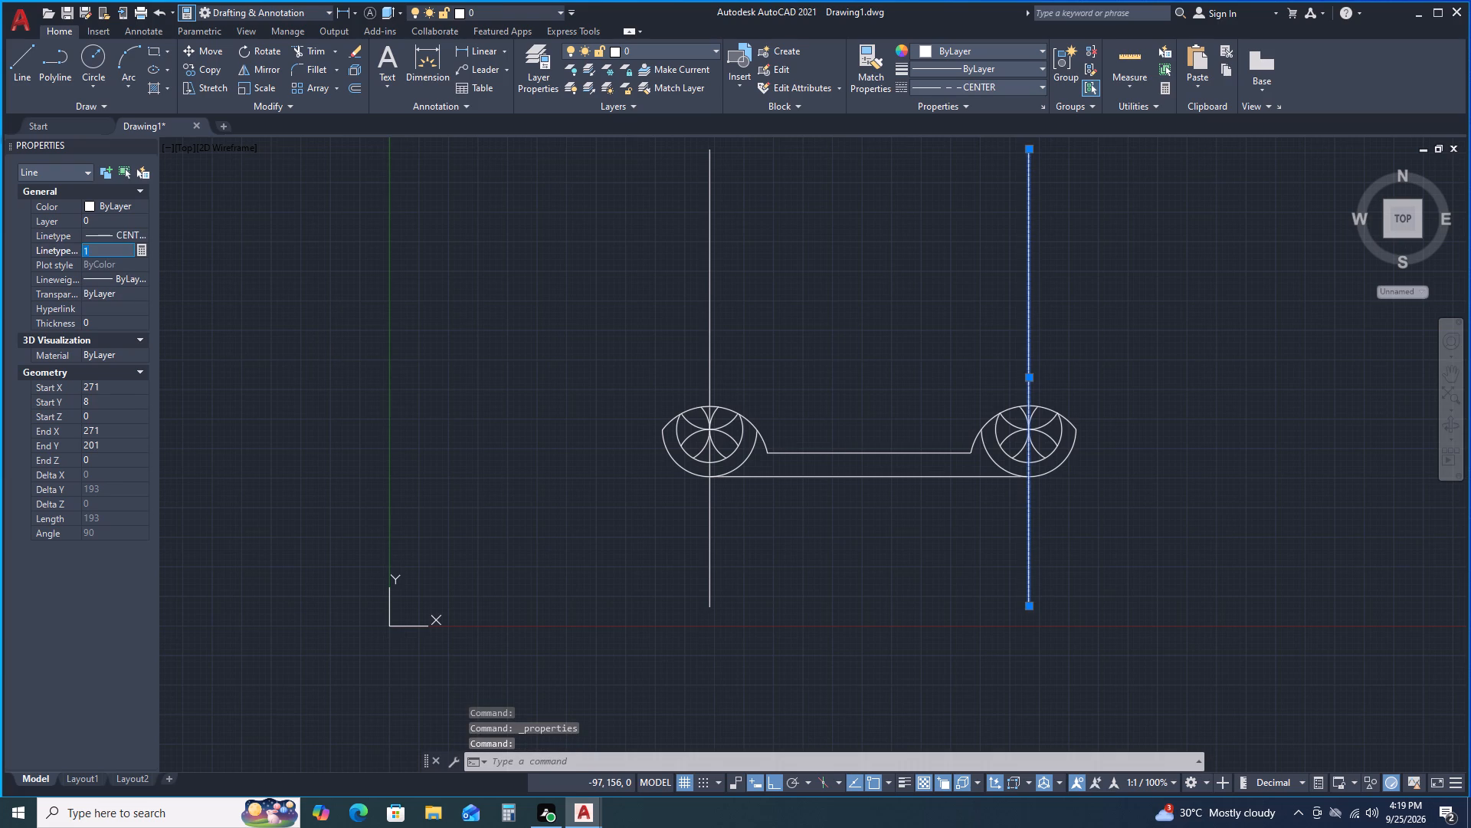
{"action": "key", "text": "5"}
{"action": "key", "text": "Return"}
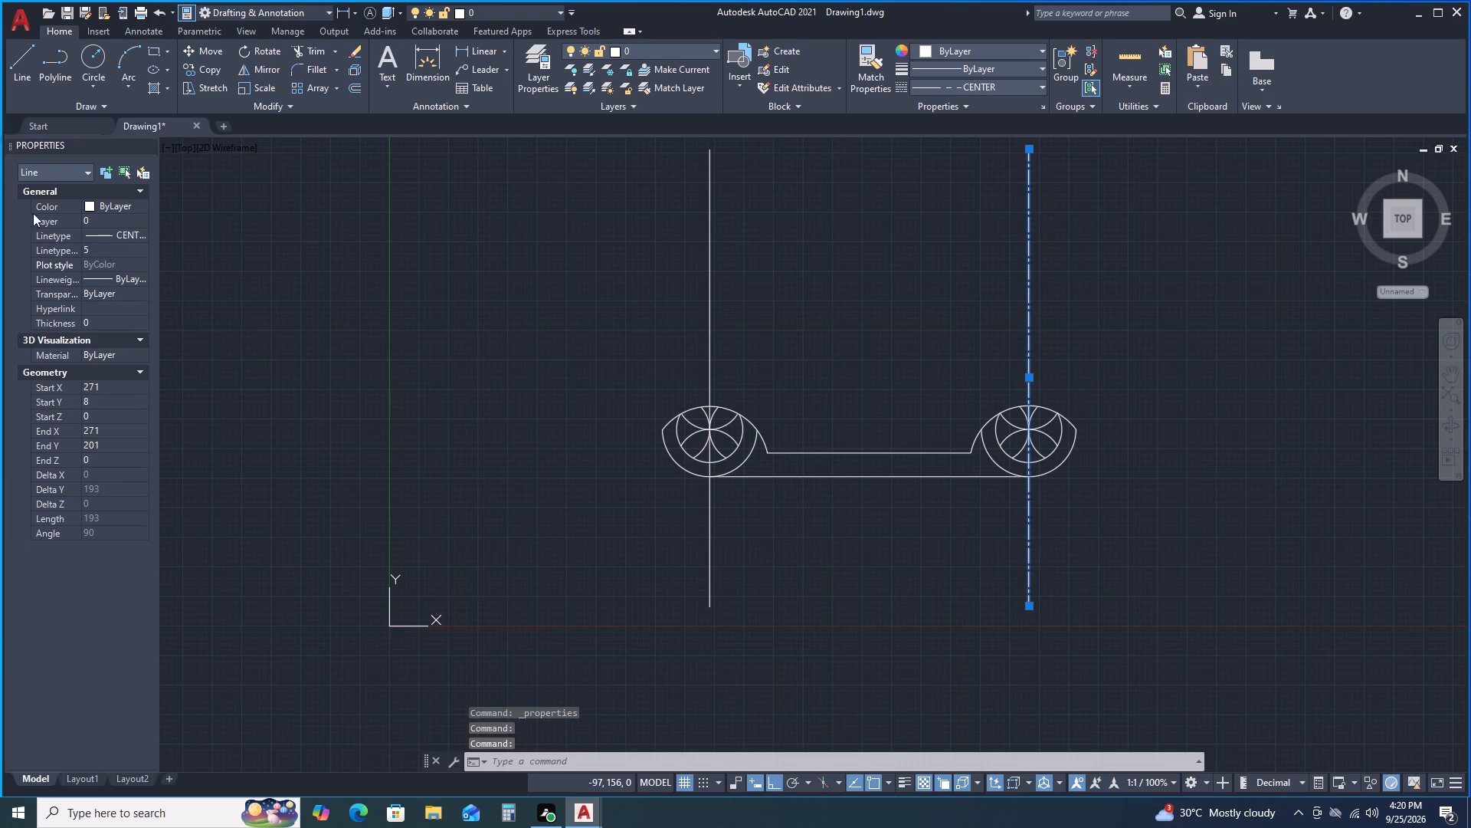
{"action": "left_click", "coordinate": [149, 143]}
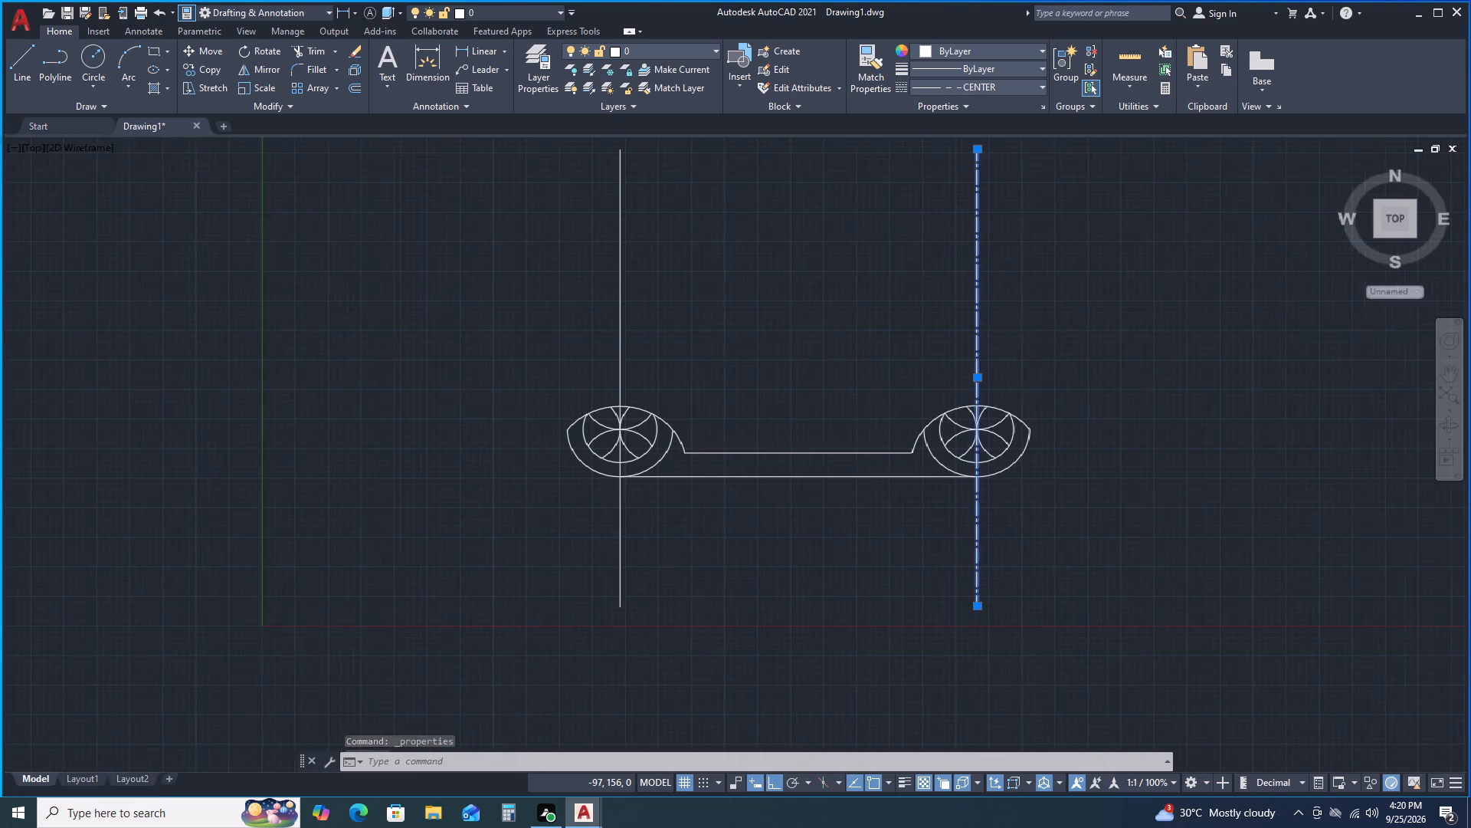
{"action": "key", "text": "Escape"}
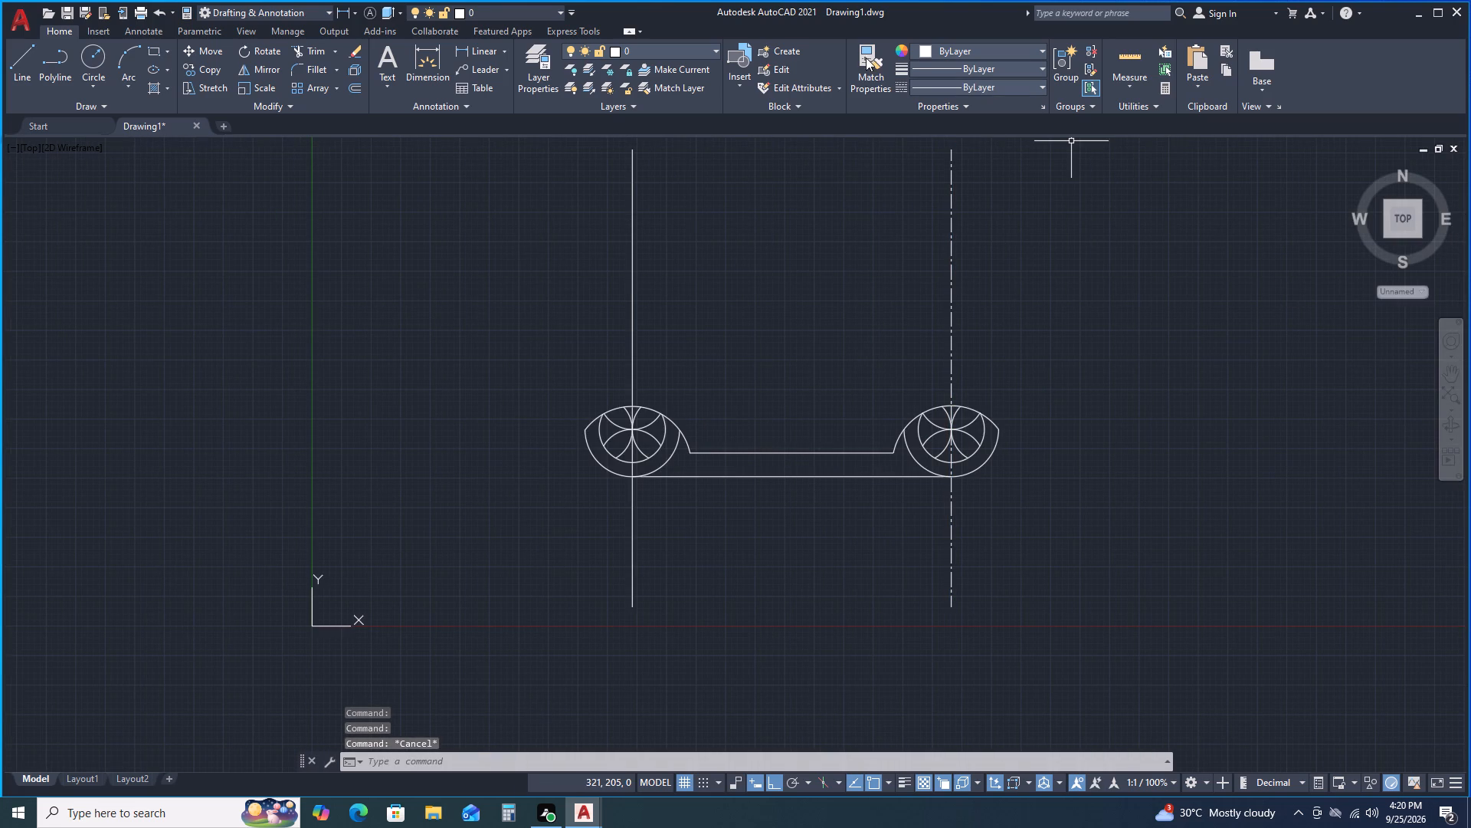
Match the right centerline's properties onto the left vertical line and the lower horizontal line joining the circle groups.
{"action": "left_click", "coordinate": [869, 75]}
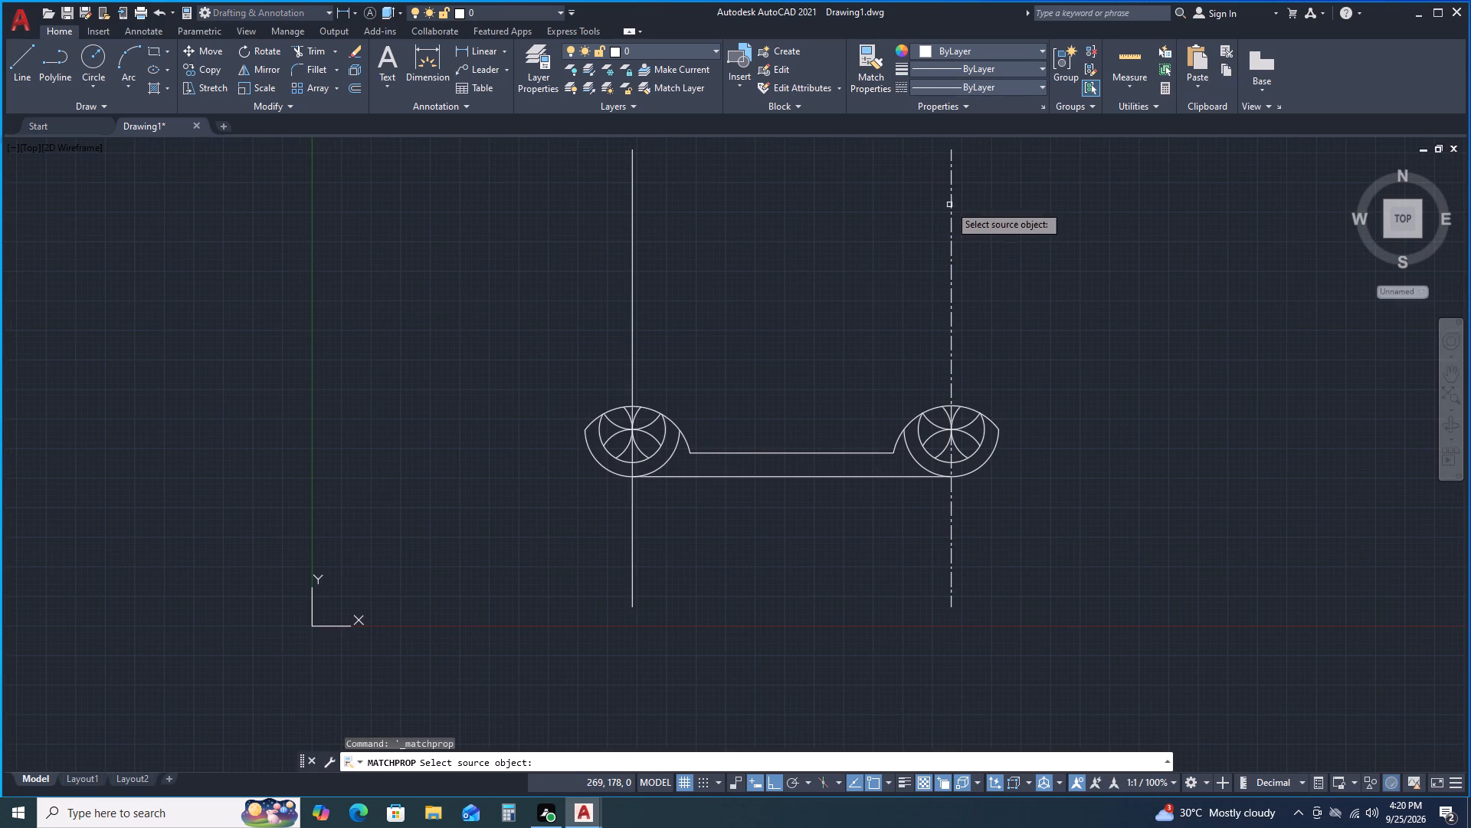
{"action": "left_click", "coordinate": [952, 205]}
{"action": "left_click", "coordinate": [634, 222]}
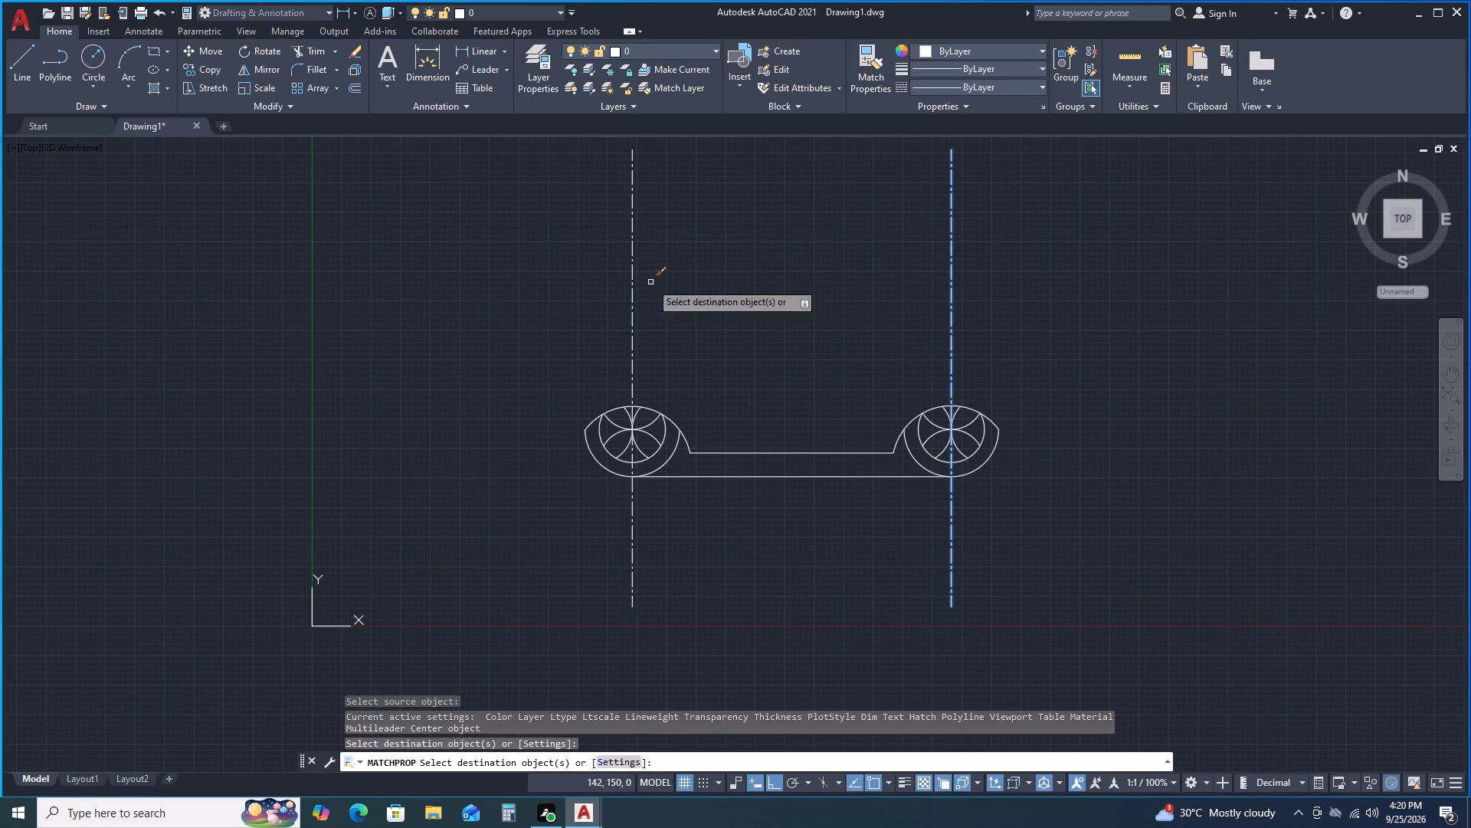
{"action": "left_click", "coordinate": [729, 477]}
{"action": "key", "text": "Escape"}
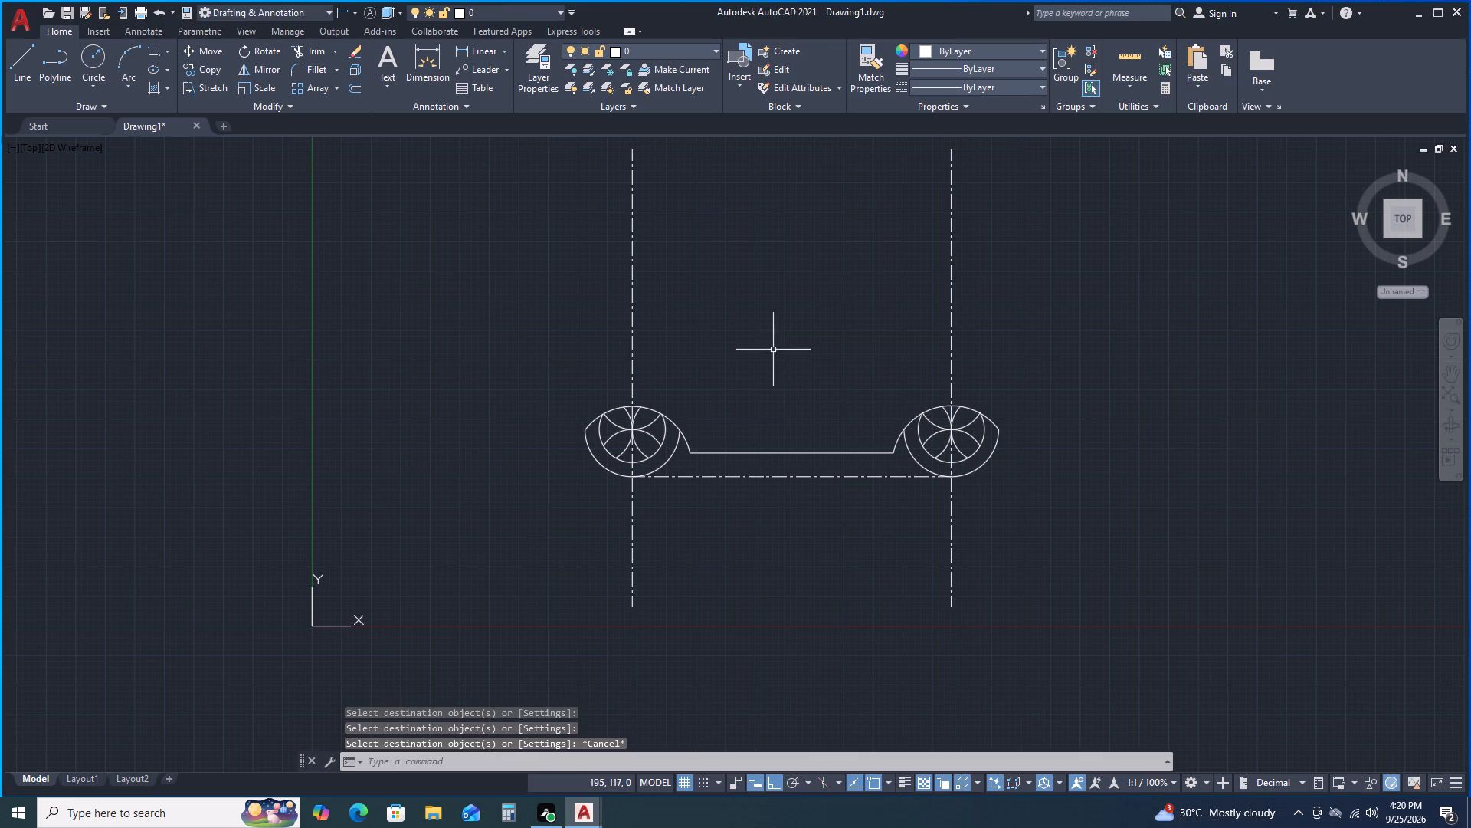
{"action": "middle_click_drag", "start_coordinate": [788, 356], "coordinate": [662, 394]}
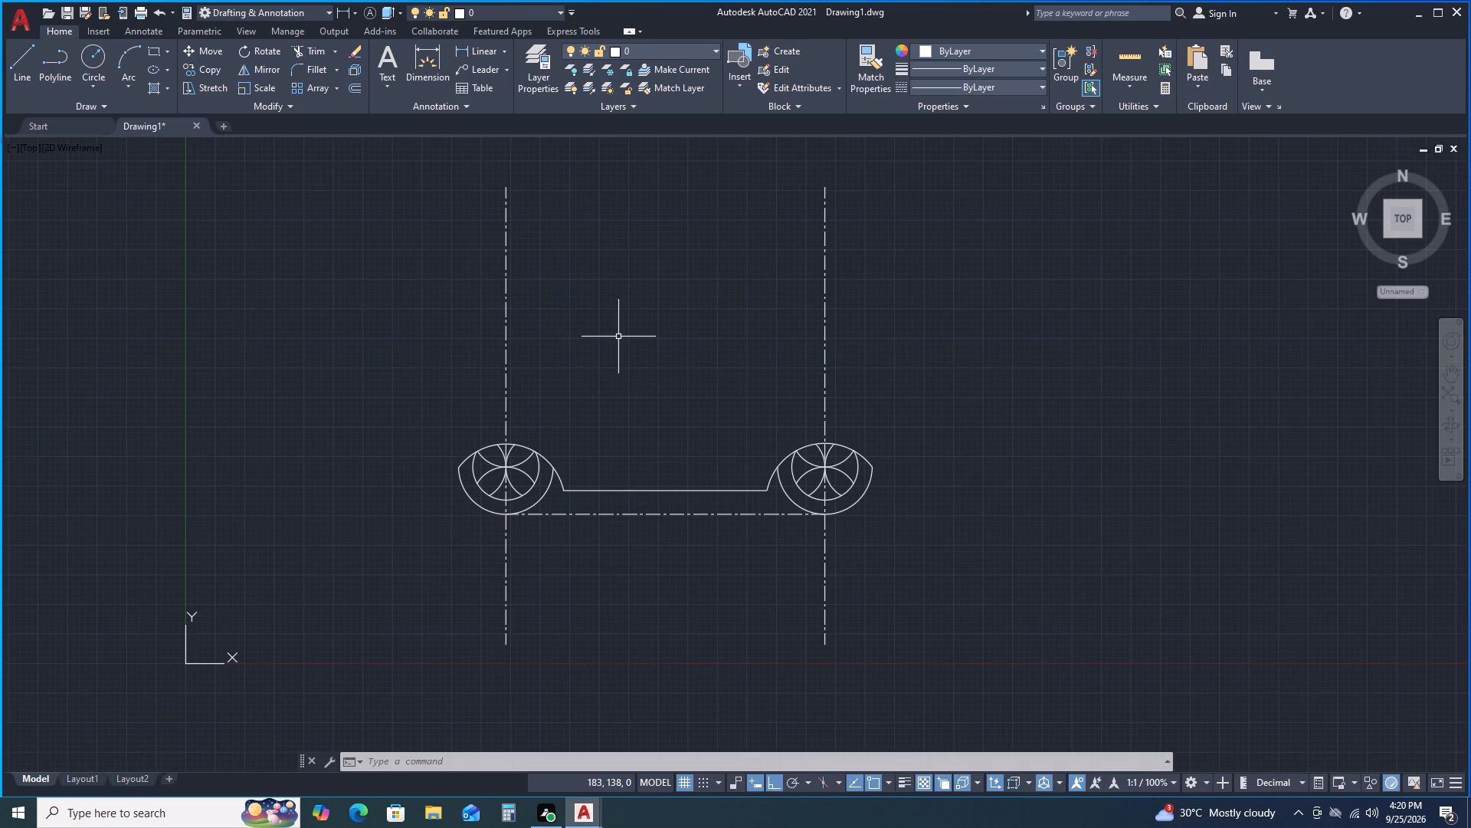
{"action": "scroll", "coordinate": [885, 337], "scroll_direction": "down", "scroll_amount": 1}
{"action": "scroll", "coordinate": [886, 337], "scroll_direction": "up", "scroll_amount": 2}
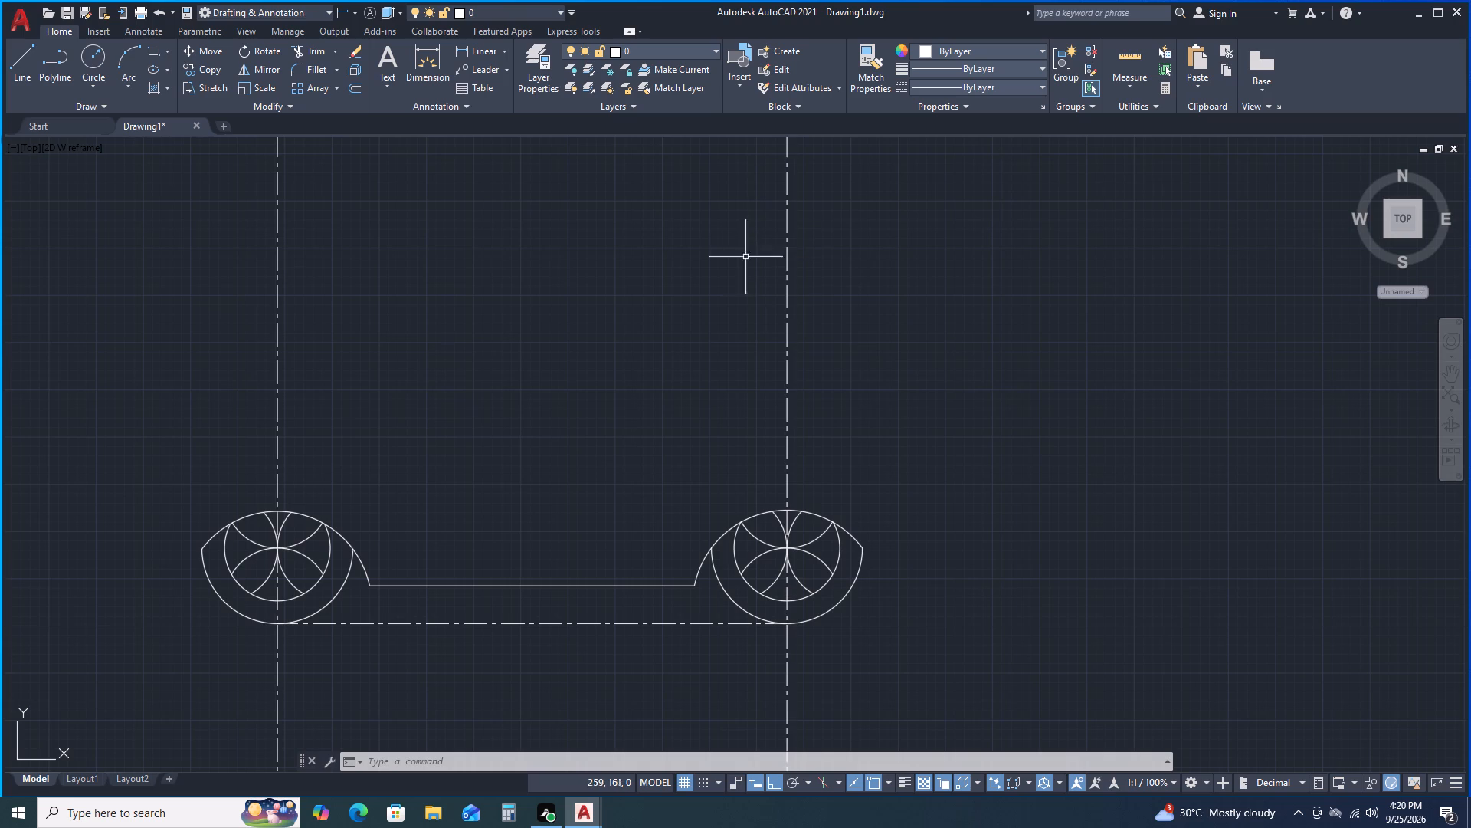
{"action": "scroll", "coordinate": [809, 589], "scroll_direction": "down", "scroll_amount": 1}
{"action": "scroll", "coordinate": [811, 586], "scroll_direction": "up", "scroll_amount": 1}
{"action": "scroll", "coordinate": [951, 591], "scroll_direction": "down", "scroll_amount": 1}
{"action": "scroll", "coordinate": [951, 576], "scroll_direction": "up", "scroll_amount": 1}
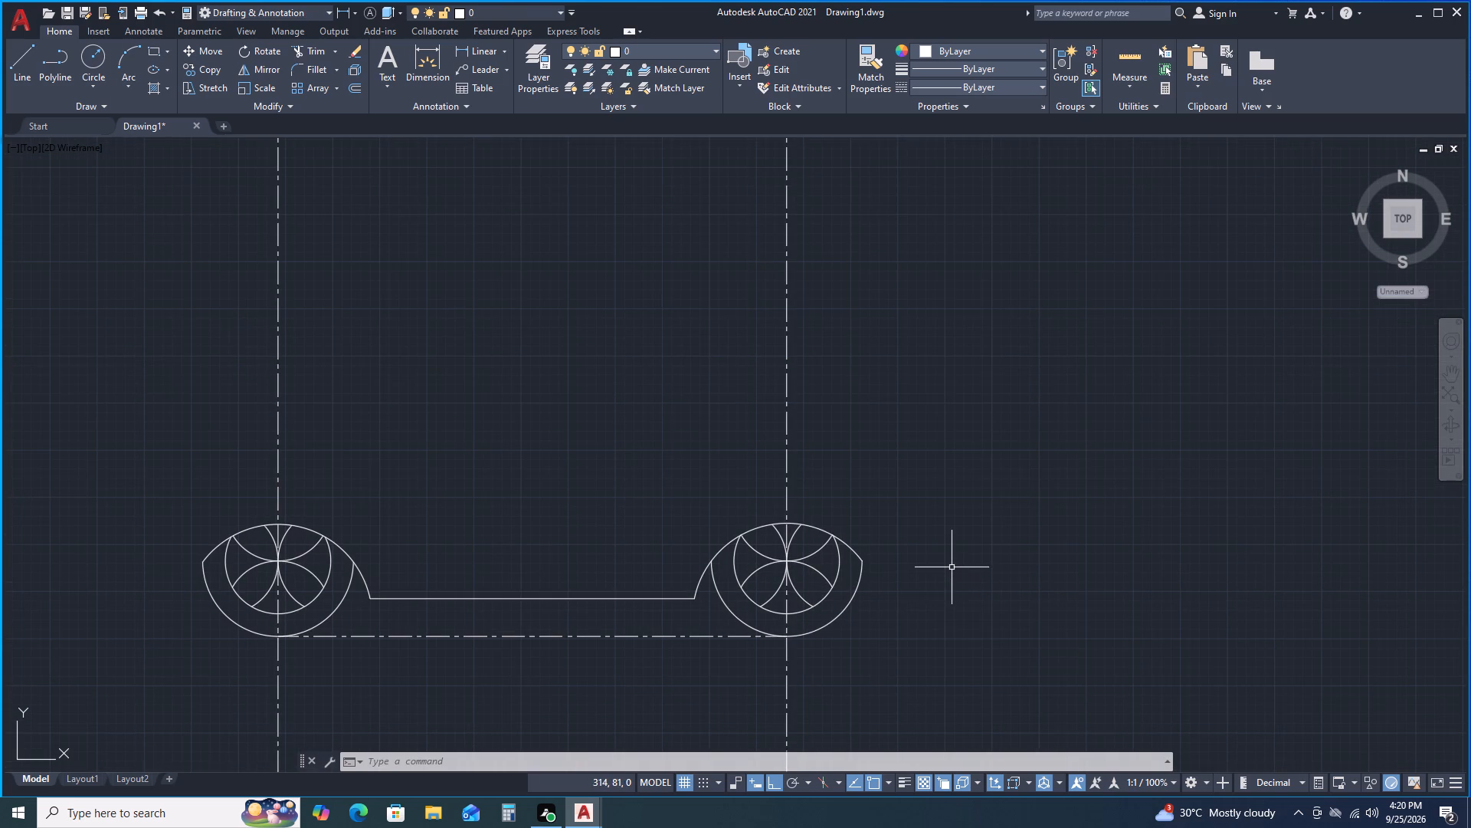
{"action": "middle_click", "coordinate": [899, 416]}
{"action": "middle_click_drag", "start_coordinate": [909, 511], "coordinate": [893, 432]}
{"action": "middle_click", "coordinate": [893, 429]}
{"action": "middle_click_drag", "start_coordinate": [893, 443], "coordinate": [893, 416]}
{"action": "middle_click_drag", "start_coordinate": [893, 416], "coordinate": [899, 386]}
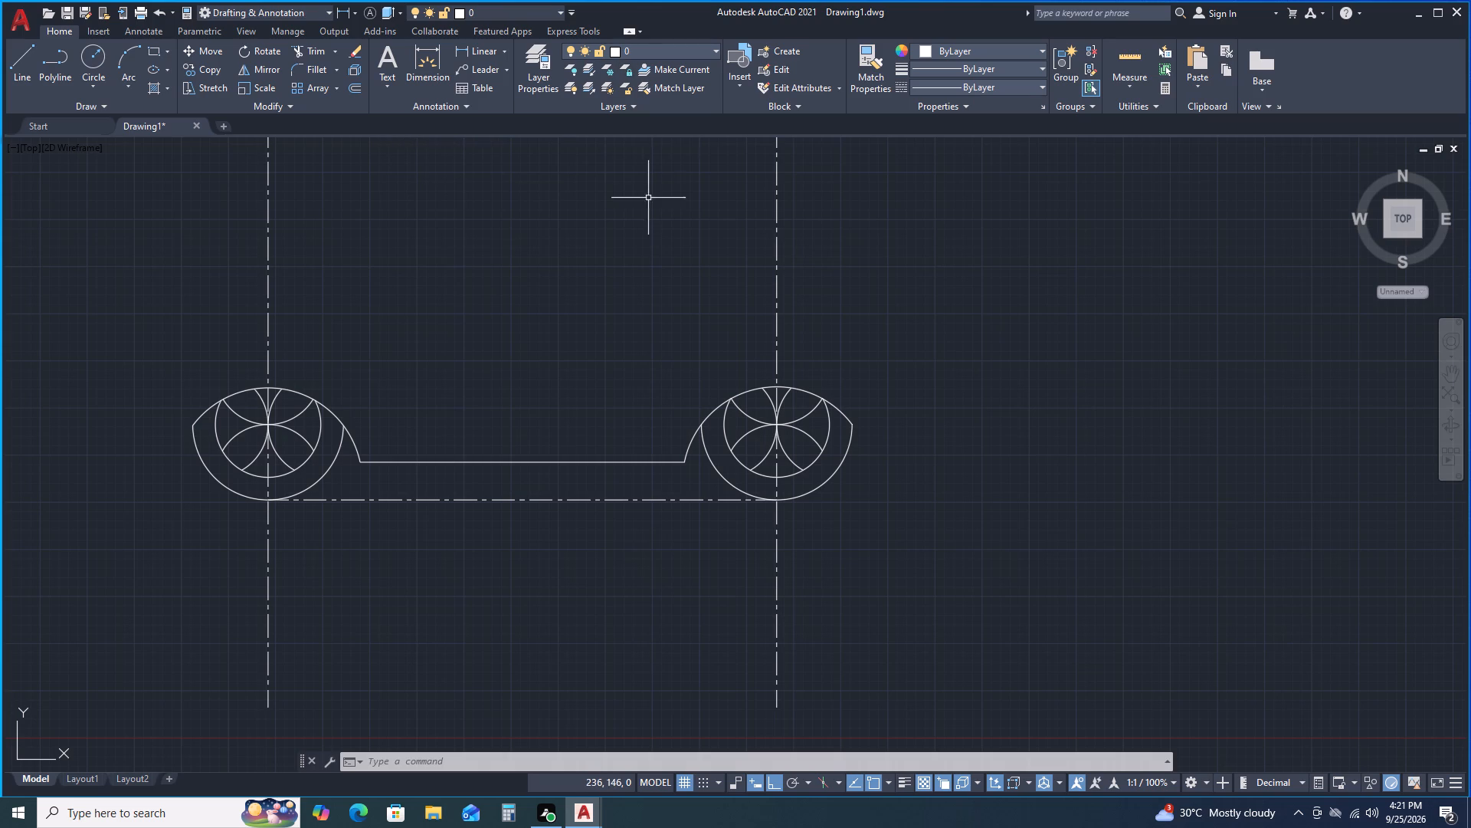
Draw a horizontal line to the right of the right circle group, in line with the upper horizontal line and starting 50 mm from its right end.
{"action": "middle_click_drag", "start_coordinate": [644, 271], "coordinate": [503, 208]}
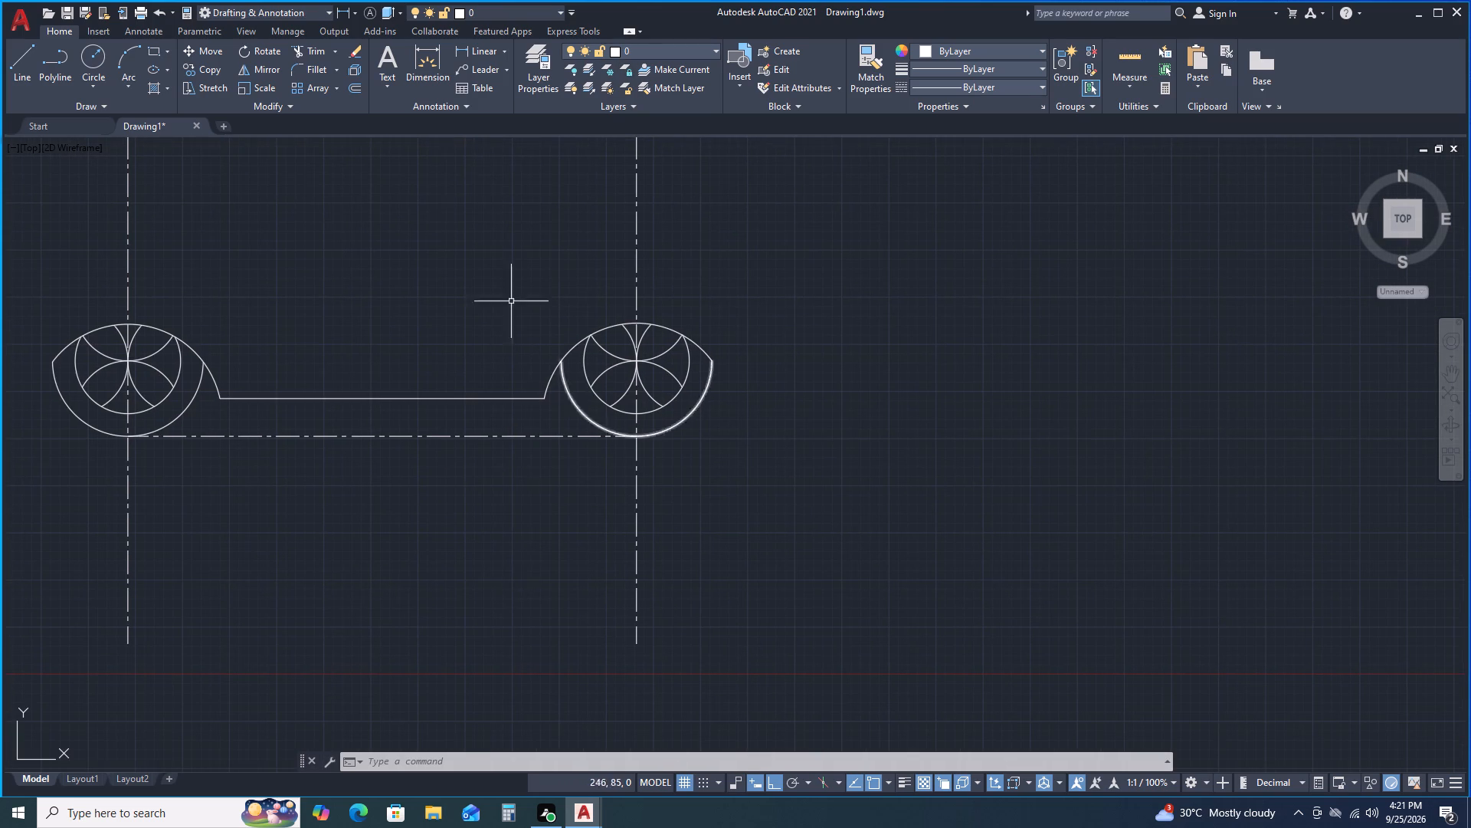
{"action": "left_click", "coordinate": [22, 53]}
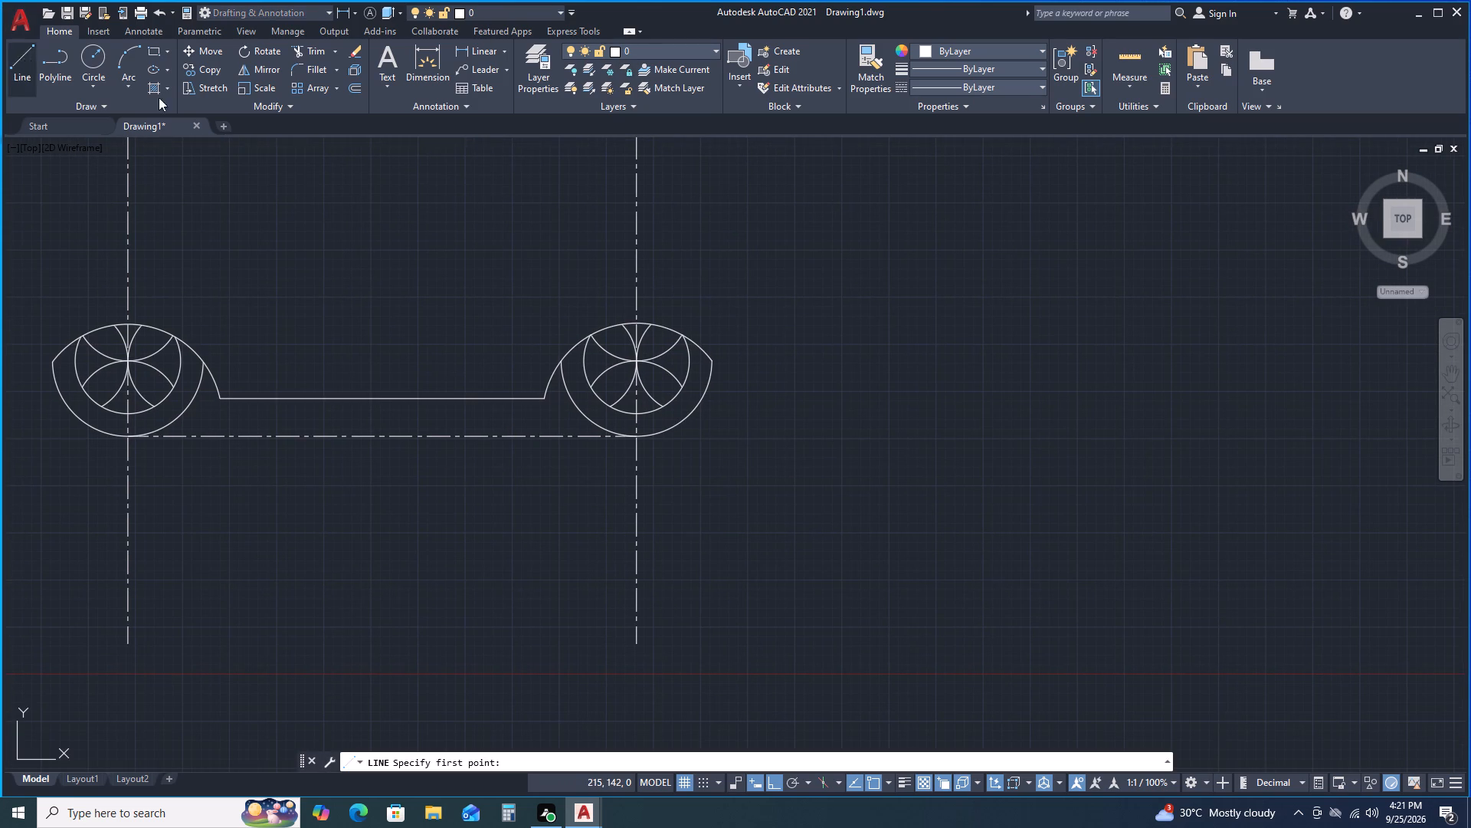
{"action": "left_click", "coordinate": [732, 399]}
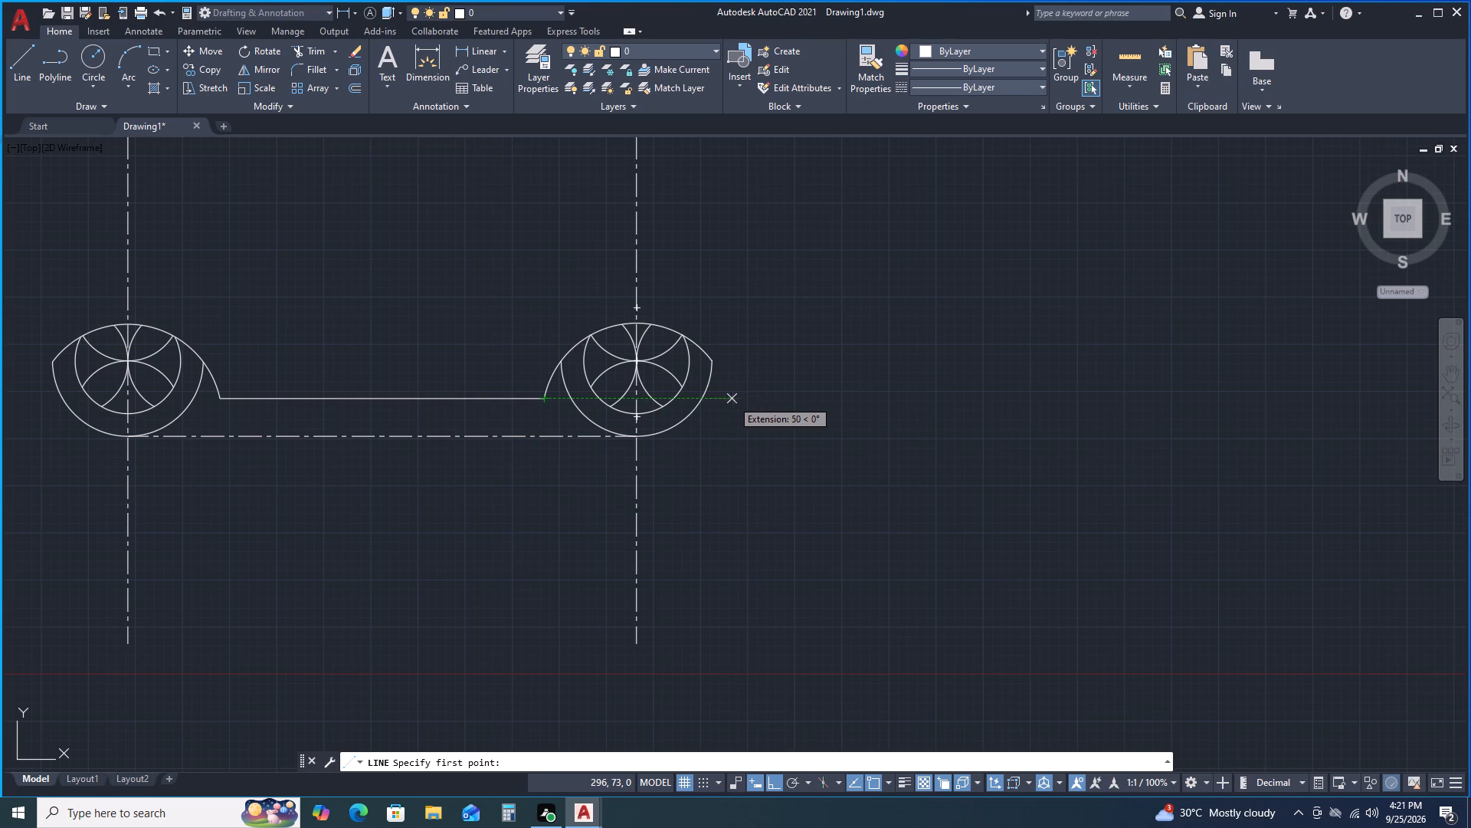
{"action": "left_click", "coordinate": [1010, 440]}
{"action": "key", "text": "space"}
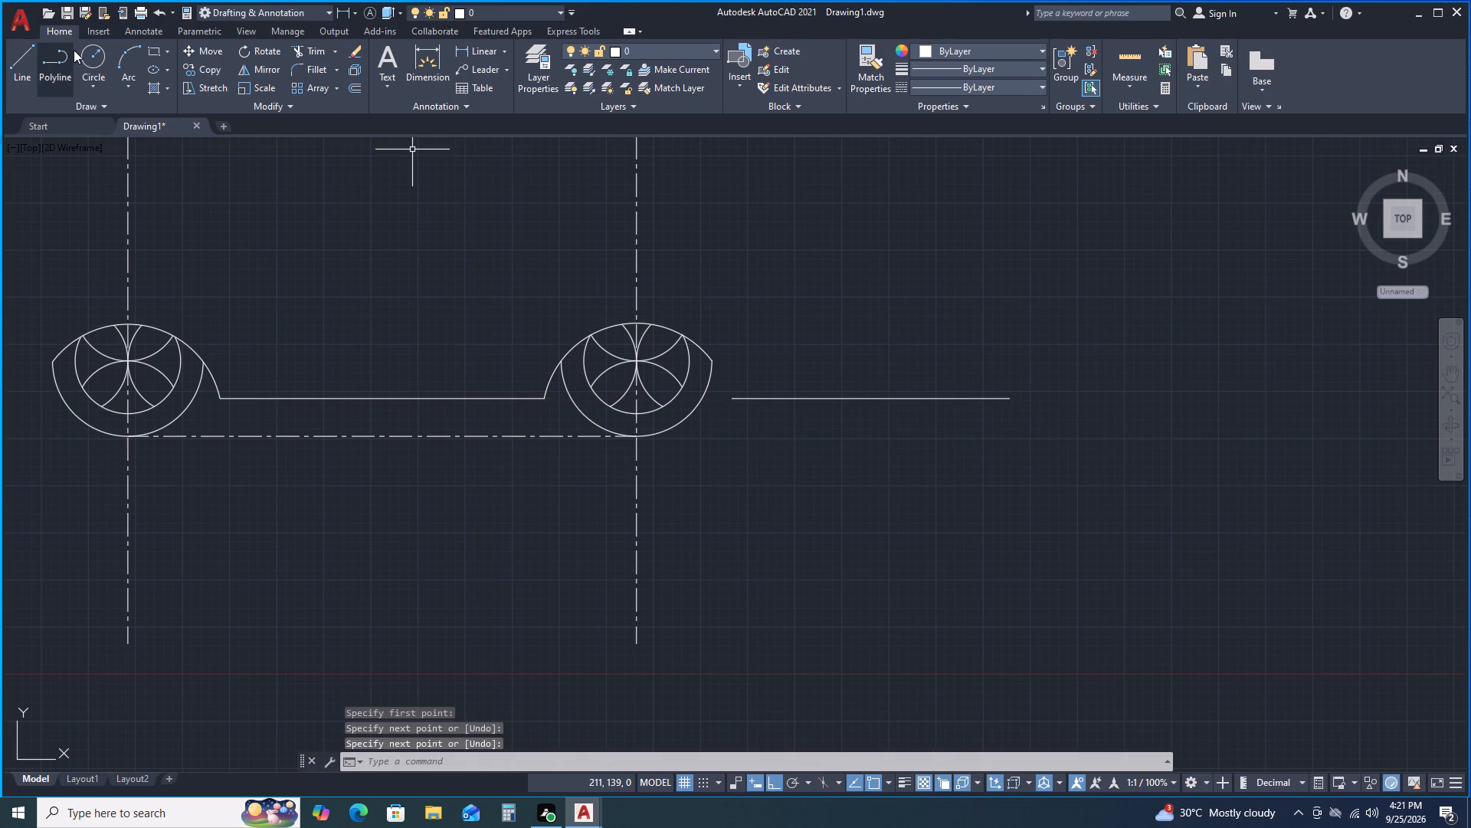
Draw a circle of radius 25 mm on the right vertical centerline, centred on the right group's large outer arc.
{"action": "left_click", "coordinate": [91, 59]}
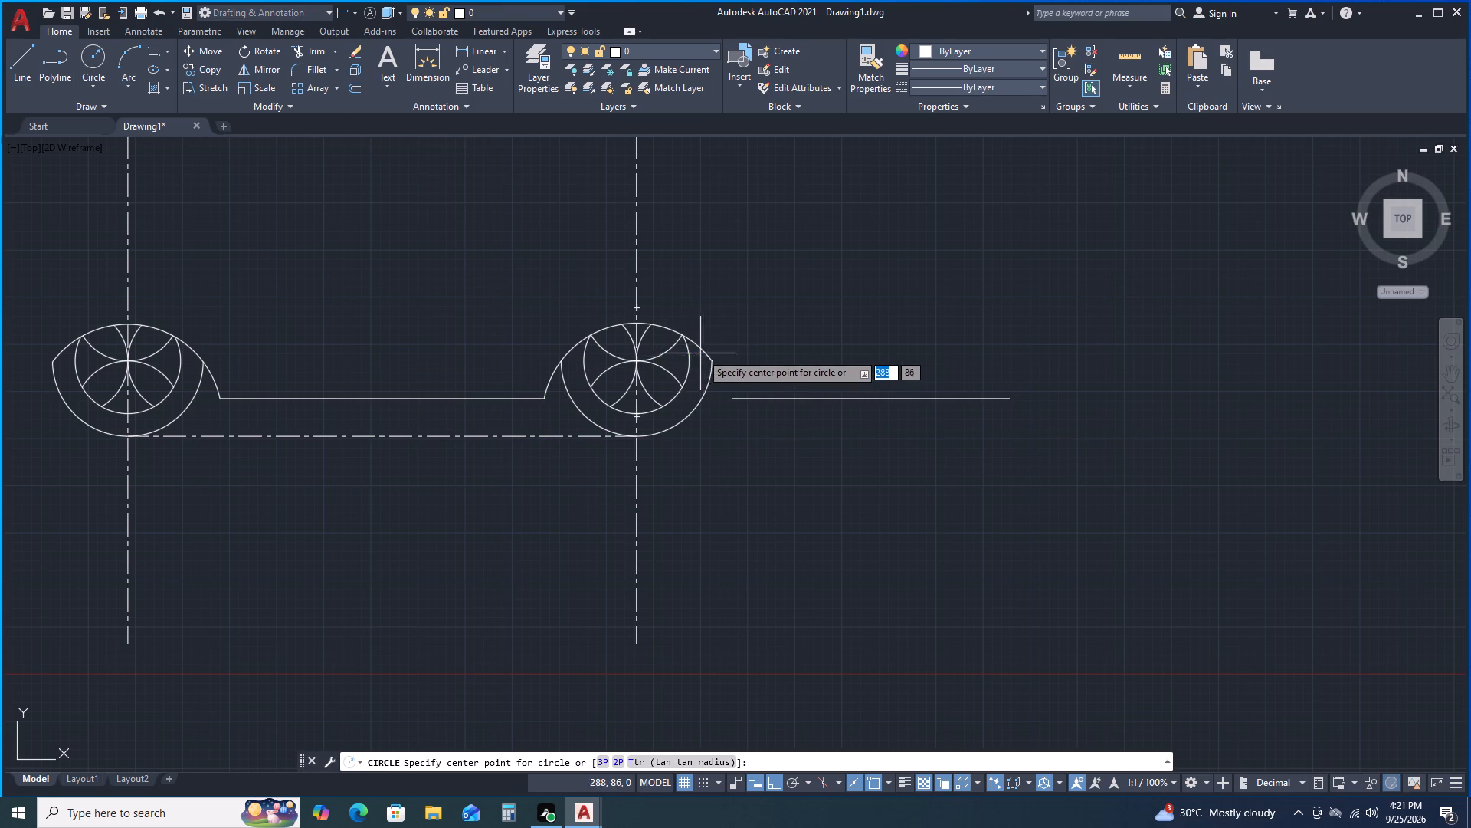
{"action": "left_click", "coordinate": [638, 419]}
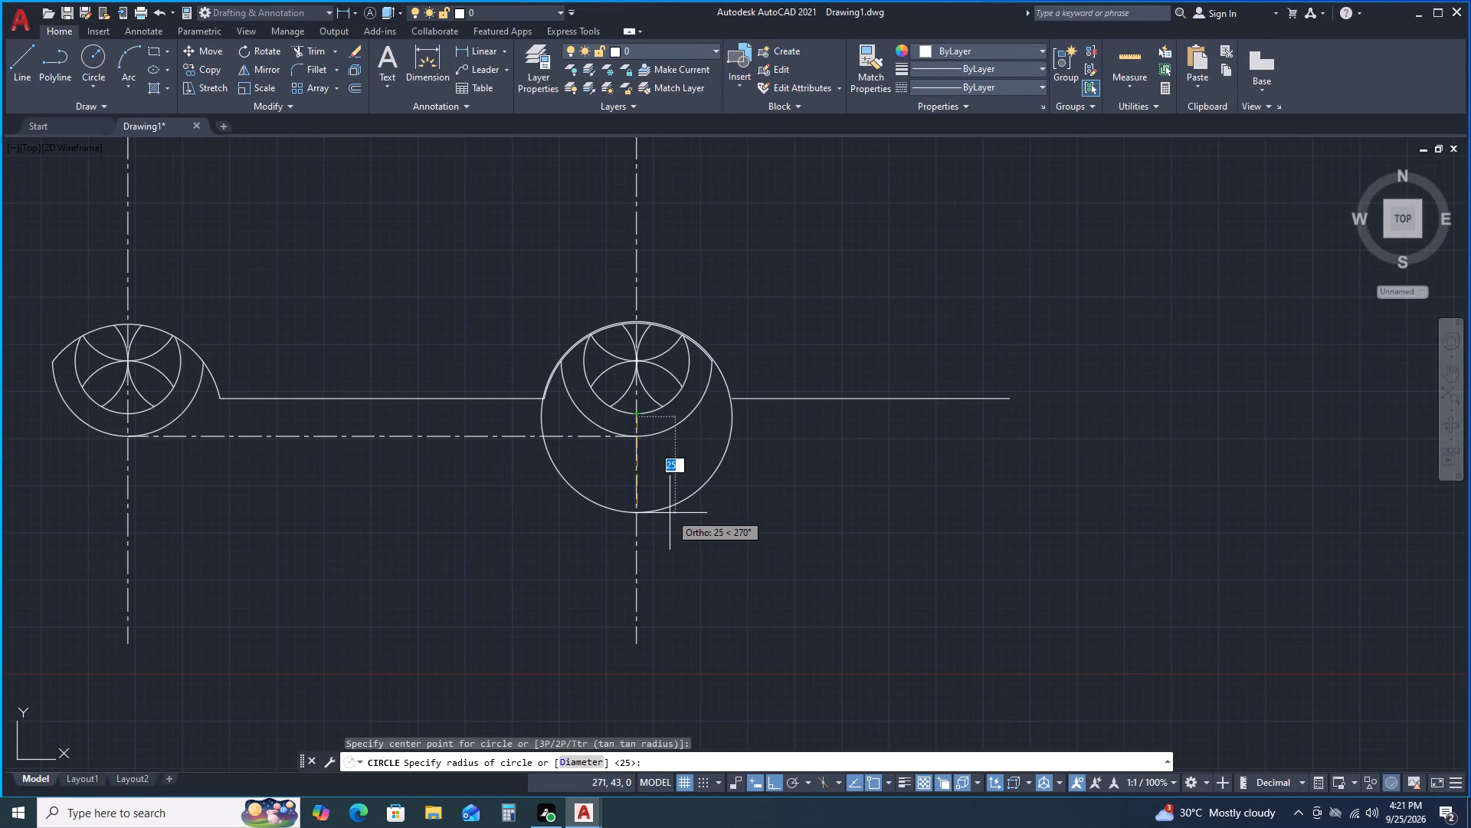
{"action": "type", "text": "25"}
{"action": "key", "text": "Return"}
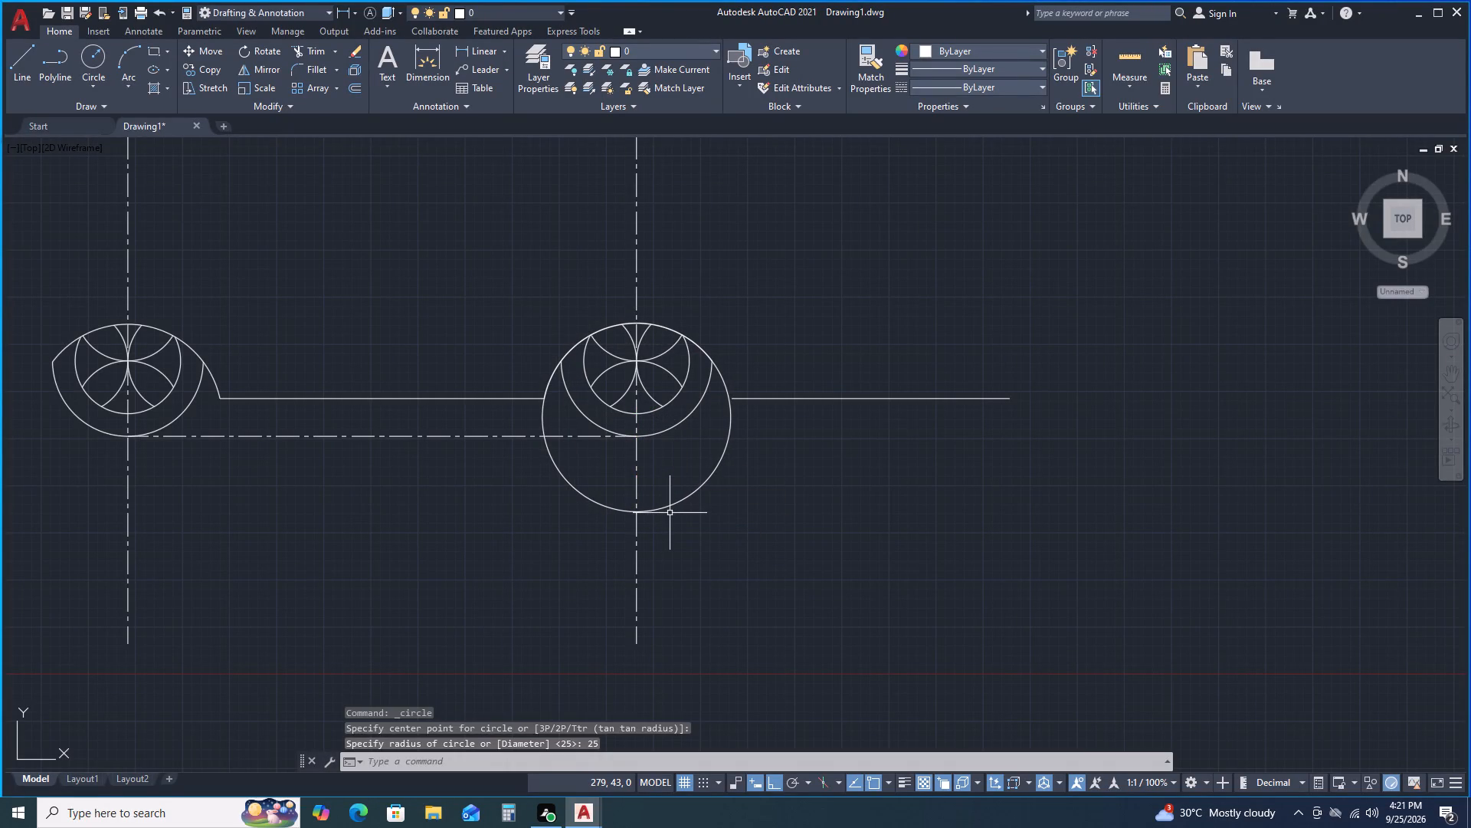
Extend the far-right horizontal line to the 25 mm radius circle and trim away the circle's portion below the horizontal lines.
{"action": "scroll", "coordinate": [755, 385], "scroll_direction": "up", "scroll_amount": 1}
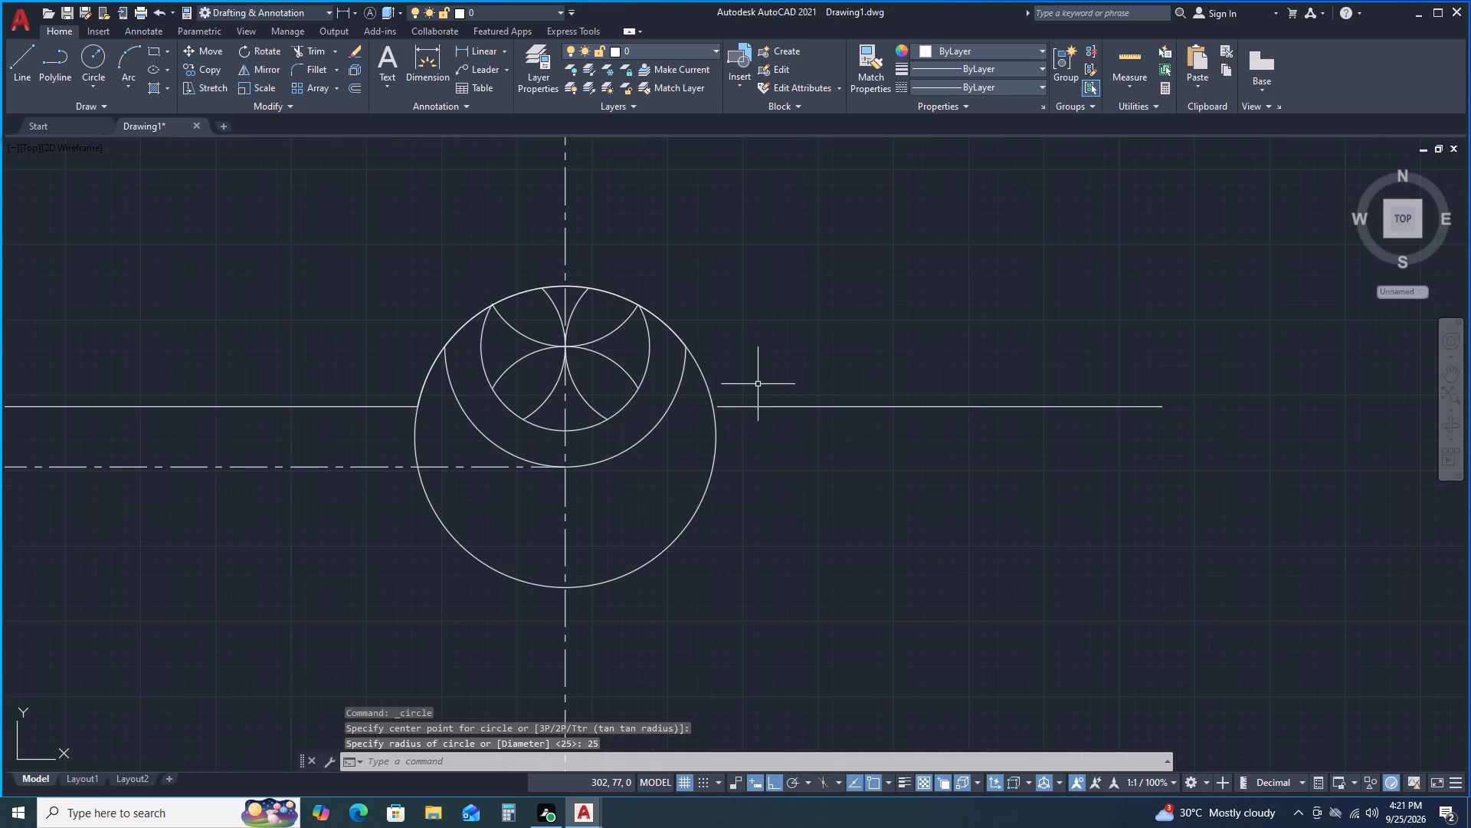
{"action": "left_click", "coordinate": [312, 45]}
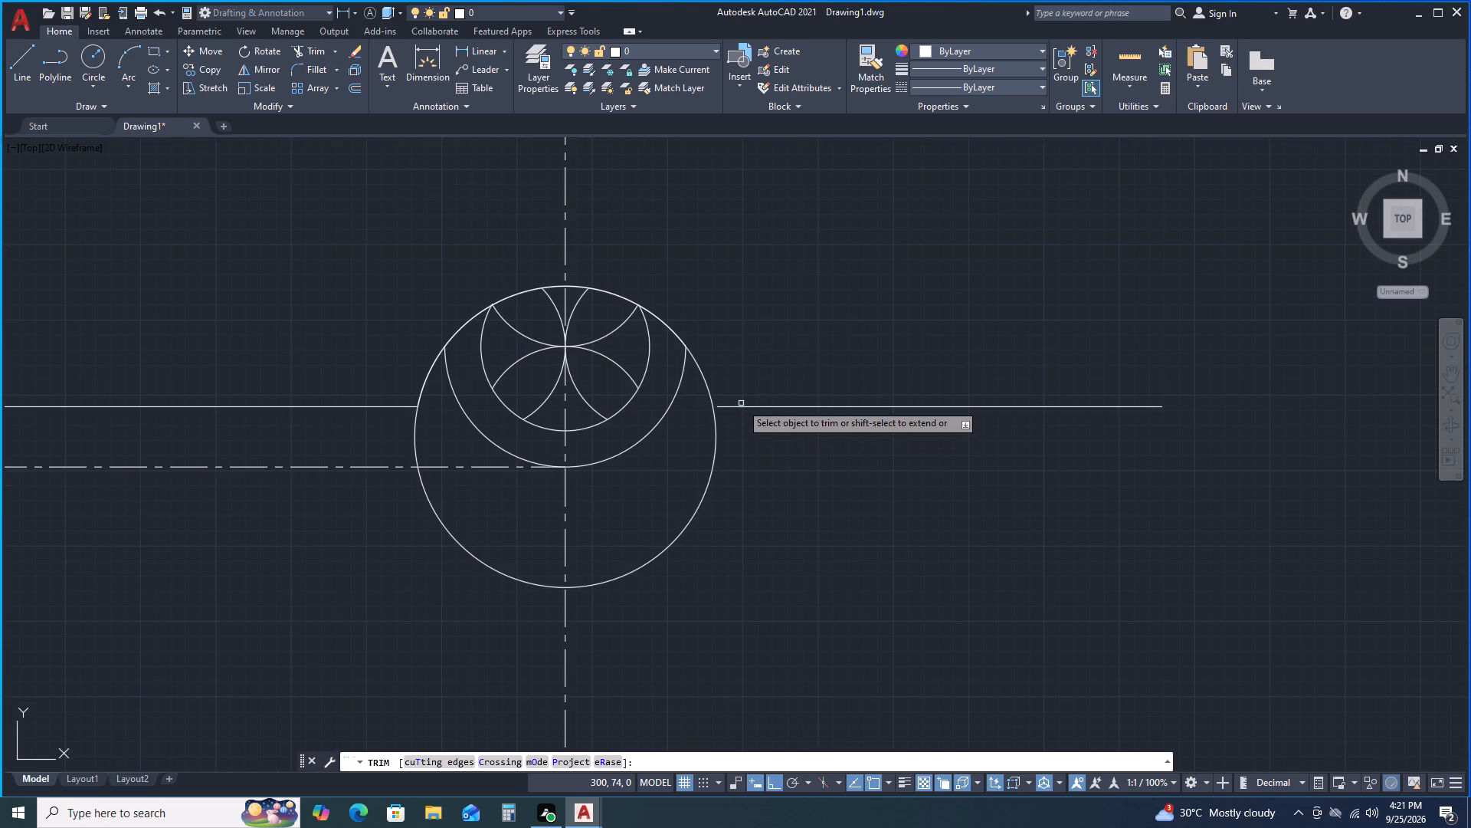
{"action": "left_click", "coordinate": [741, 407], "text": "shift"}
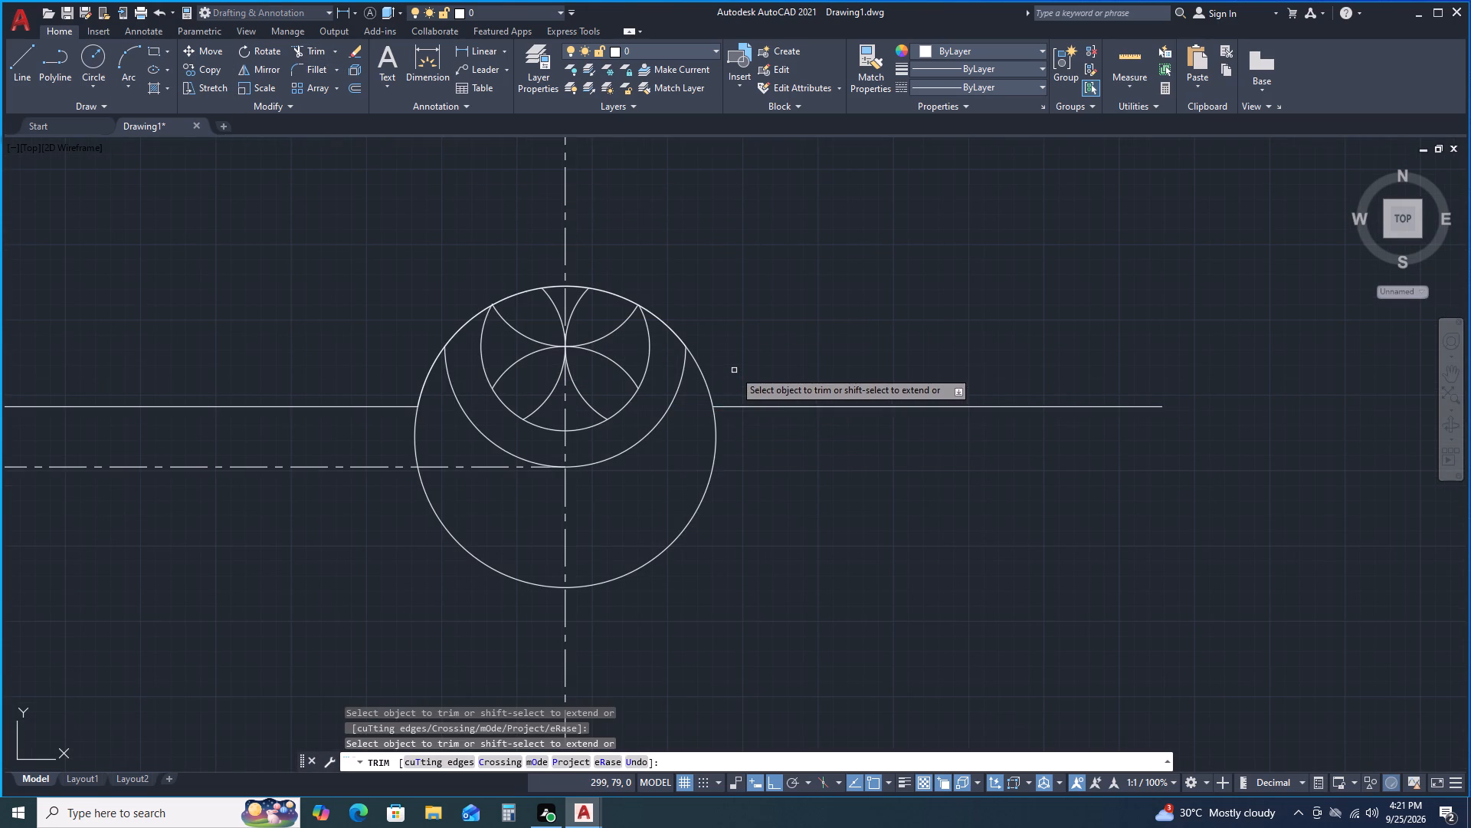
{"action": "left_click", "coordinate": [715, 465]}
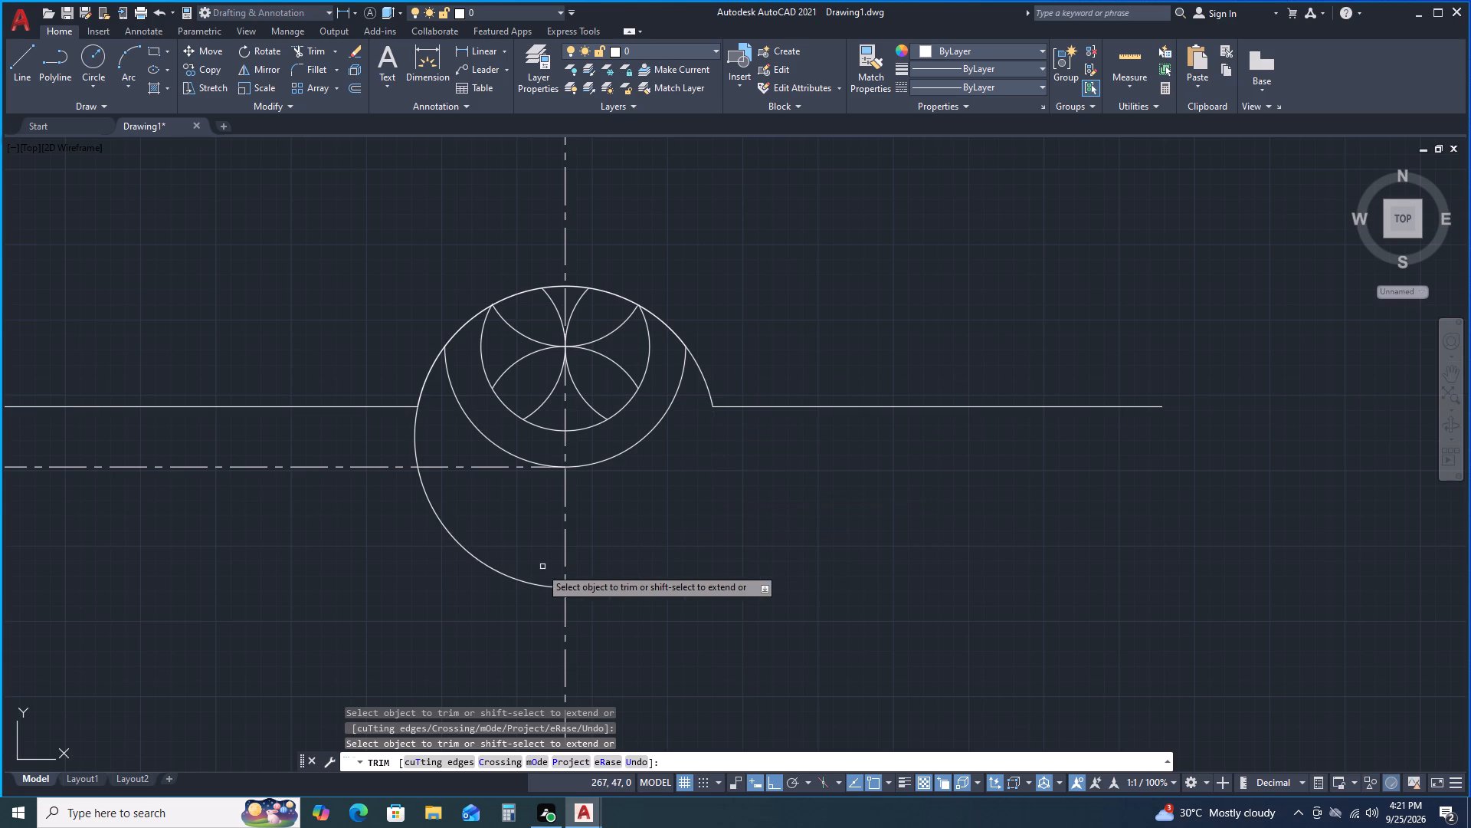
{"action": "left_click", "coordinate": [509, 576]}
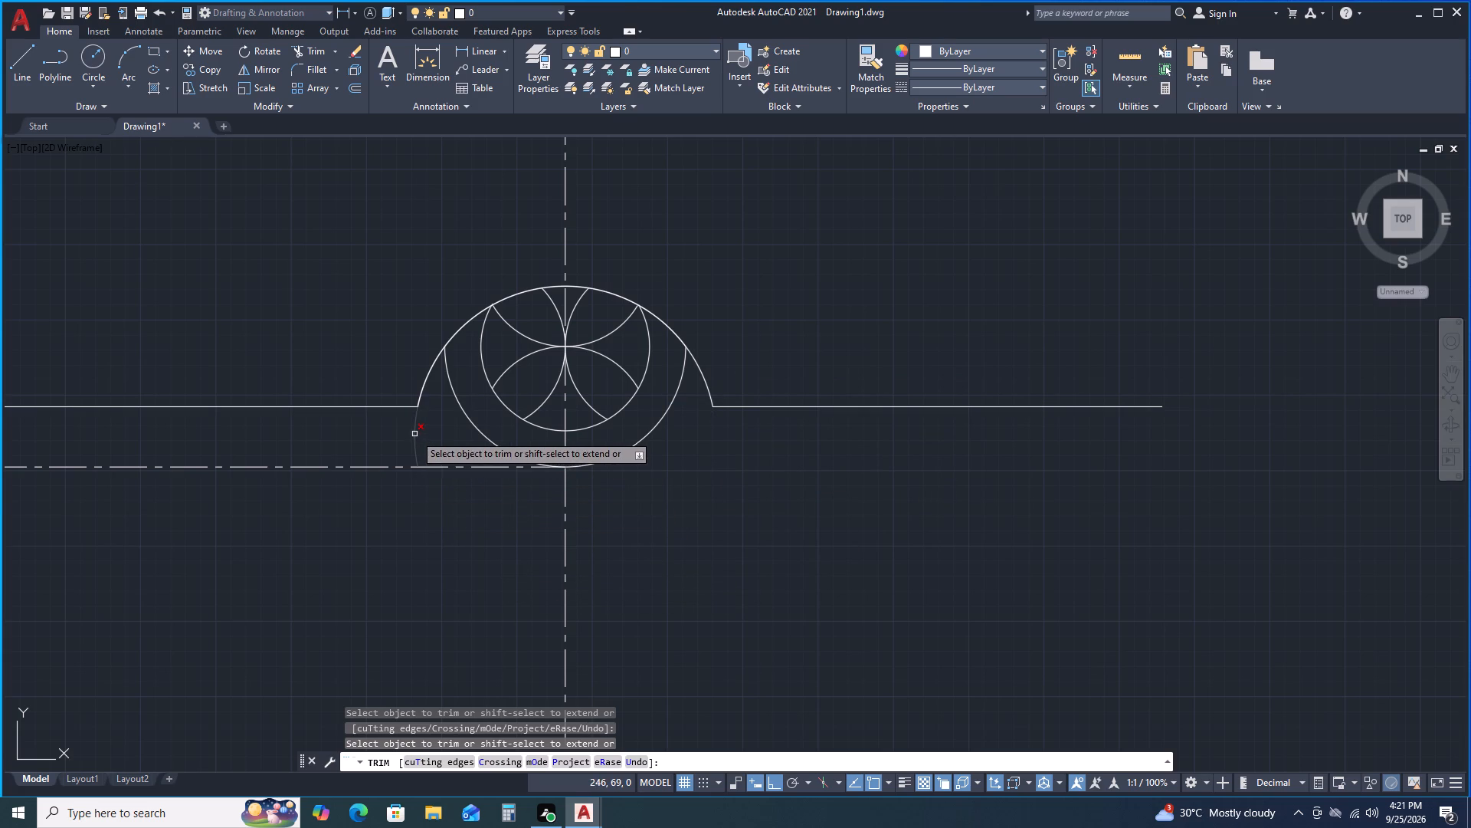
{"action": "left_click", "coordinate": [414, 429]}
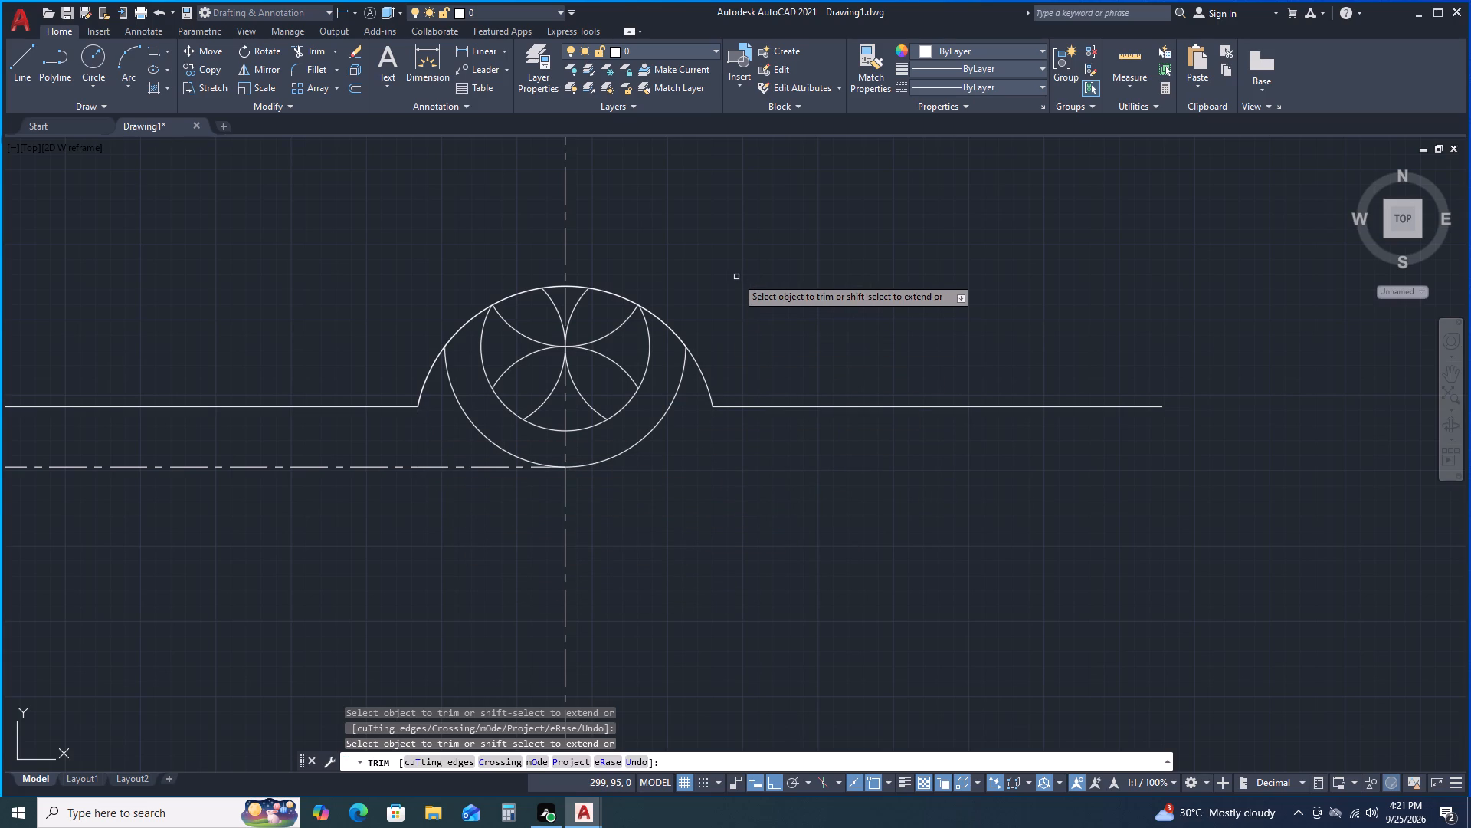
Trim the small arc tips projecting past the outer arc at the upper left and upper right of the right circle group.
{"action": "scroll", "coordinate": [496, 309], "scroll_direction": "up", "scroll_amount": 1}
{"action": "scroll", "coordinate": [499, 297], "scroll_direction": "down", "scroll_amount": 1}
{"action": "scroll", "coordinate": [499, 296], "scroll_direction": "up", "scroll_amount": 1}
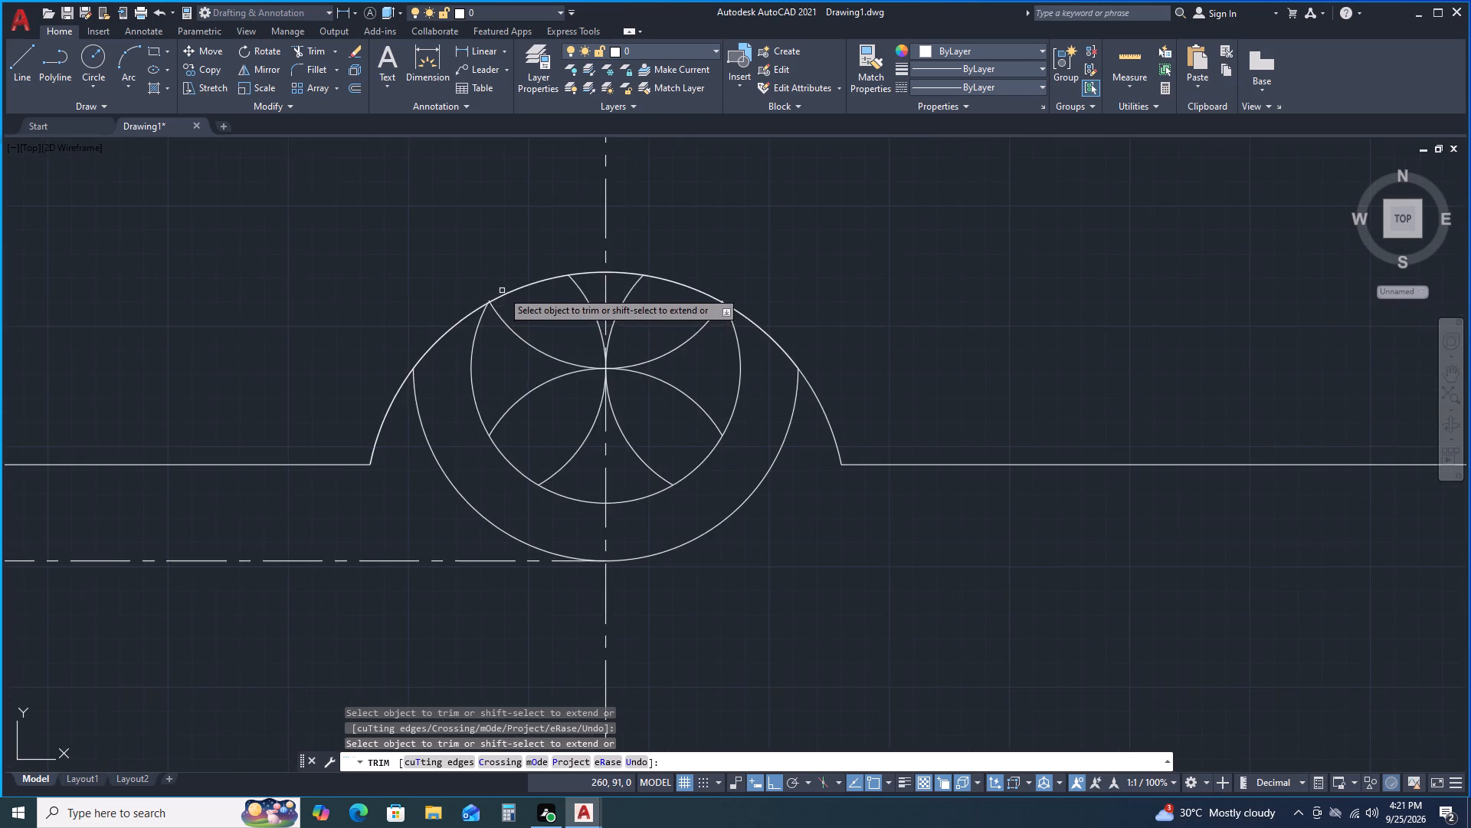
{"action": "scroll", "coordinate": [503, 289], "scroll_direction": "up", "scroll_amount": 1}
{"action": "scroll", "coordinate": [503, 287], "scroll_direction": "down", "scroll_amount": 2}
{"action": "scroll", "coordinate": [503, 287], "scroll_direction": "up", "scroll_amount": 2}
{"action": "scroll", "coordinate": [508, 278], "scroll_direction": "down", "scroll_amount": 1}
{"action": "scroll", "coordinate": [508, 278], "scroll_direction": "up", "scroll_amount": 2}
{"action": "scroll", "coordinate": [508, 273], "scroll_direction": "down", "scroll_amount": 1}
{"action": "scroll", "coordinate": [504, 264], "scroll_direction": "up", "scroll_amount": 2}
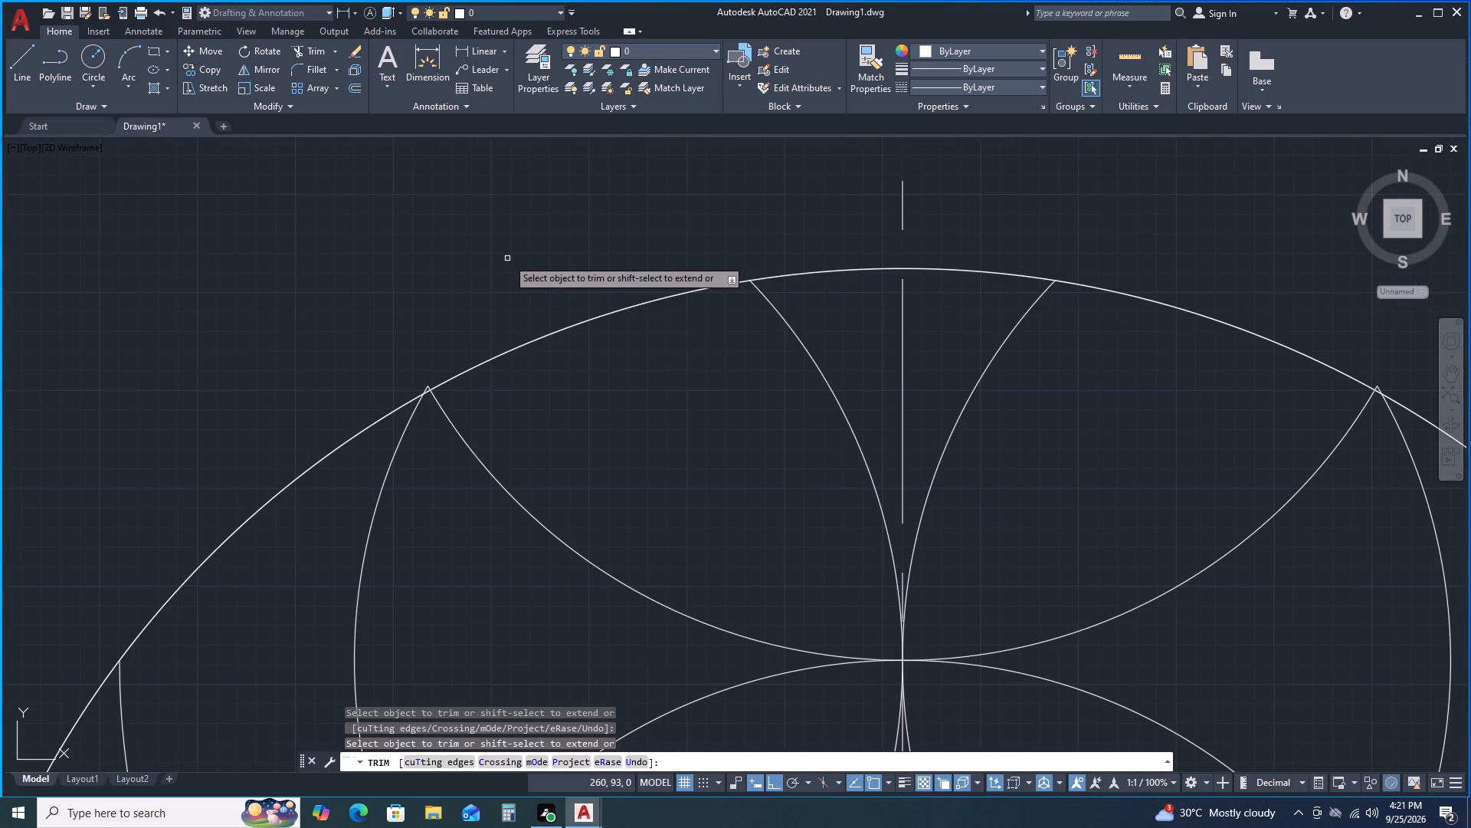
{"action": "key", "text": "Return"}
{"action": "key", "text": "space"}
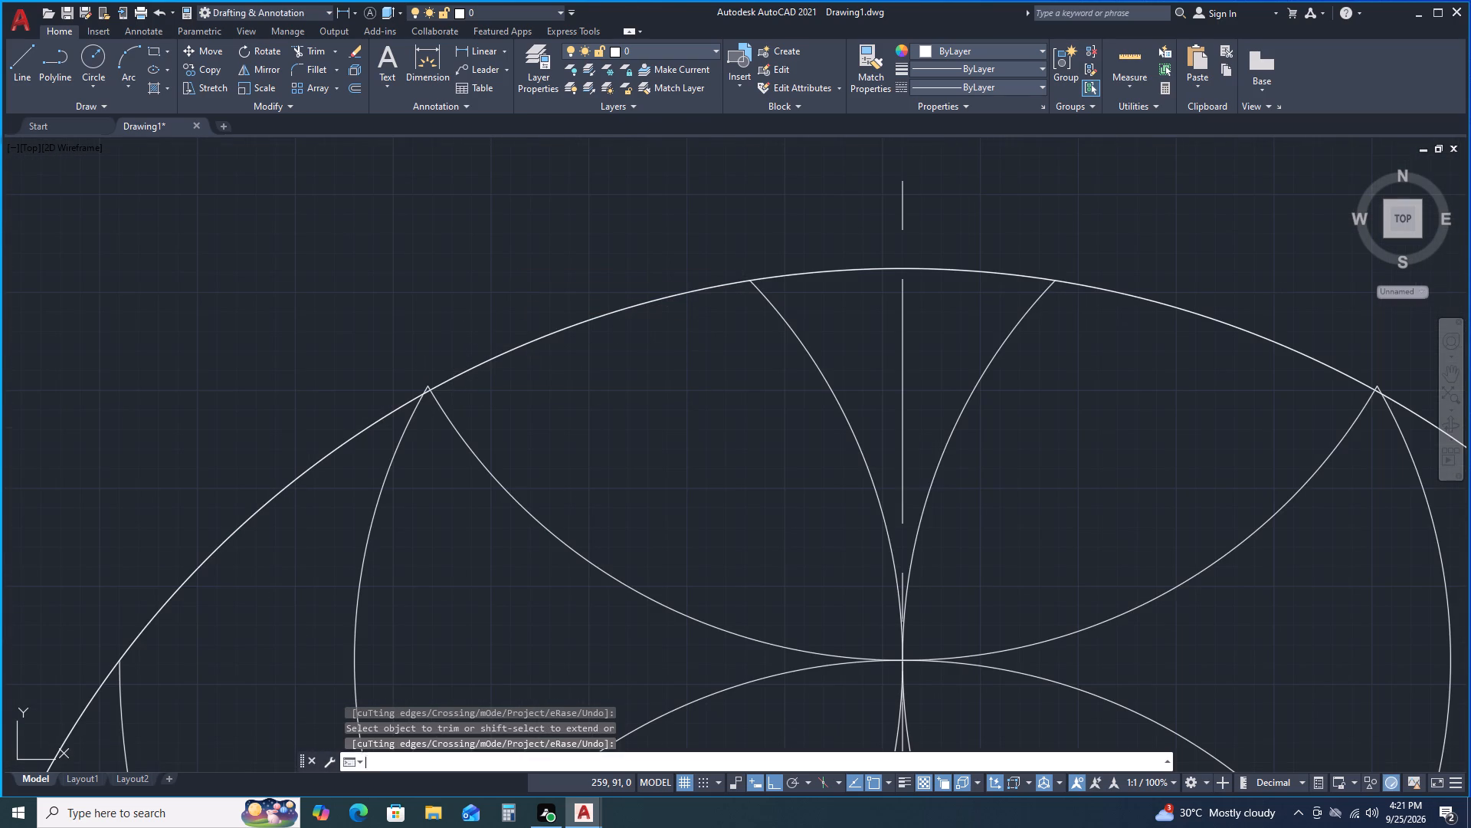
{"action": "scroll", "coordinate": [436, 380], "scroll_direction": "up", "scroll_amount": 3}
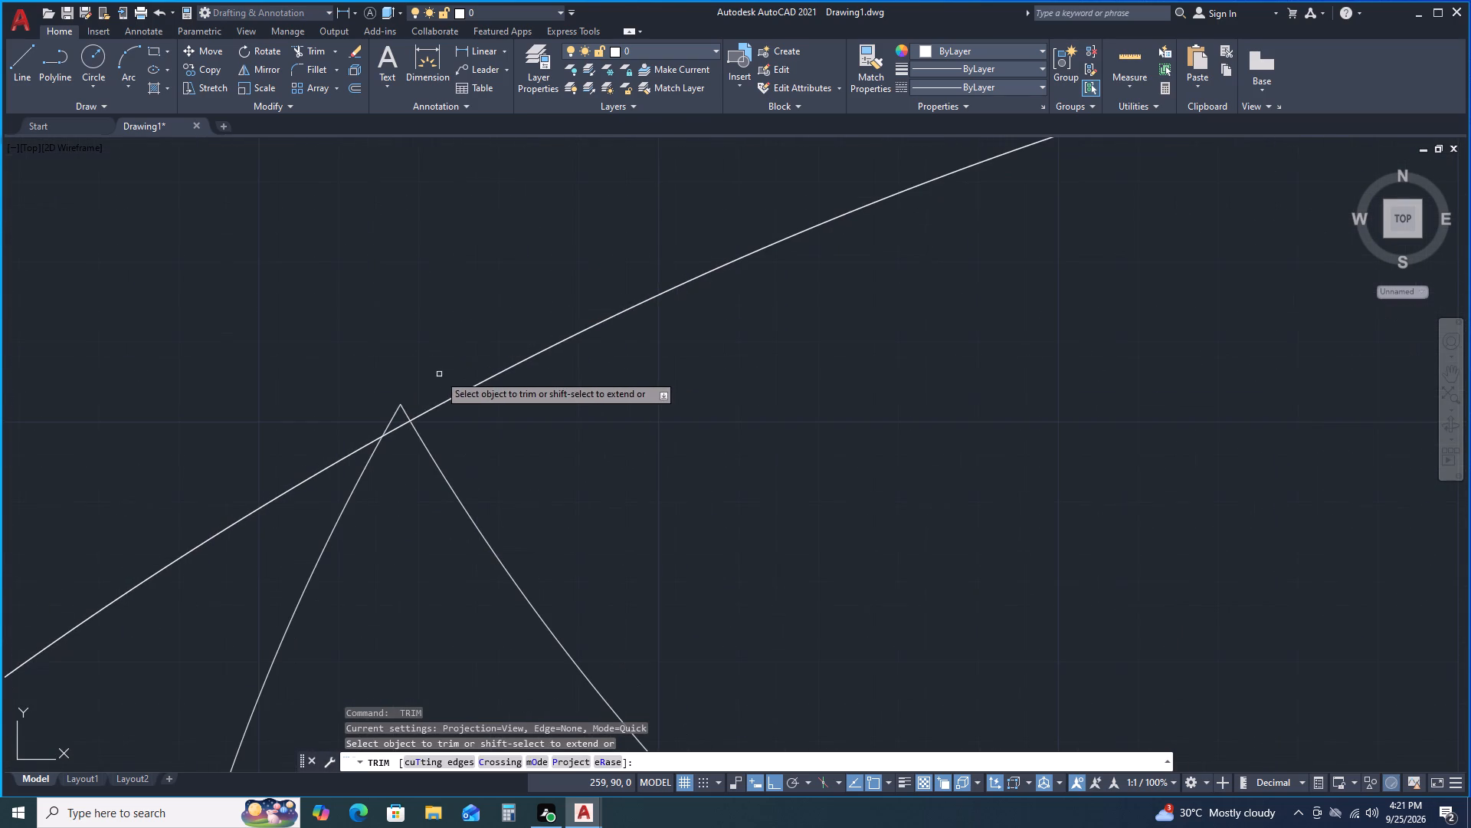
{"action": "left_click", "coordinate": [405, 419]}
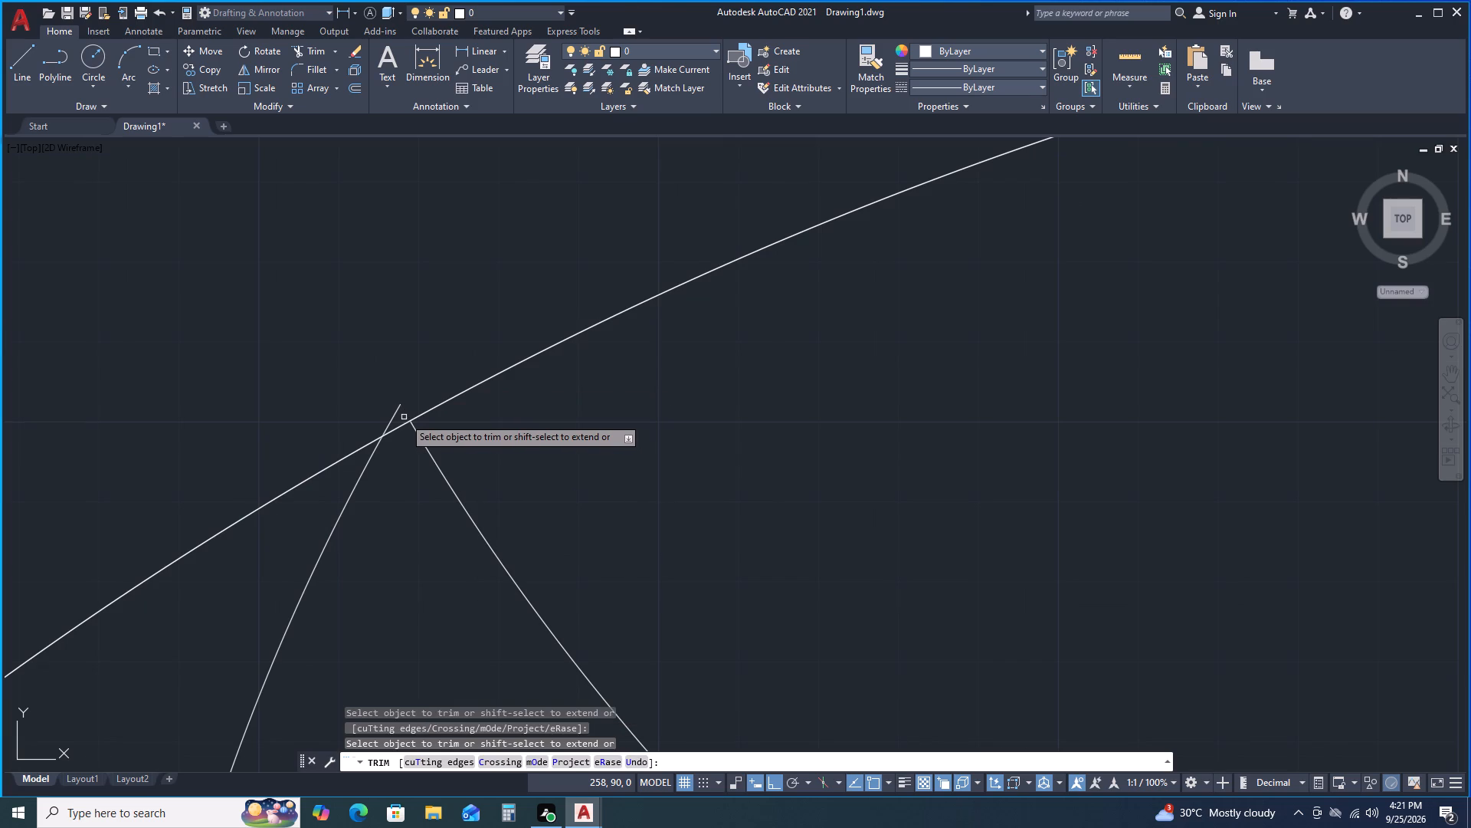
{"action": "left_click", "coordinate": [395, 416]}
{"action": "scroll", "coordinate": [716, 335], "scroll_direction": "down", "scroll_amount": 3}
{"action": "middle_click_drag", "start_coordinate": [809, 416], "coordinate": [172, 509]}
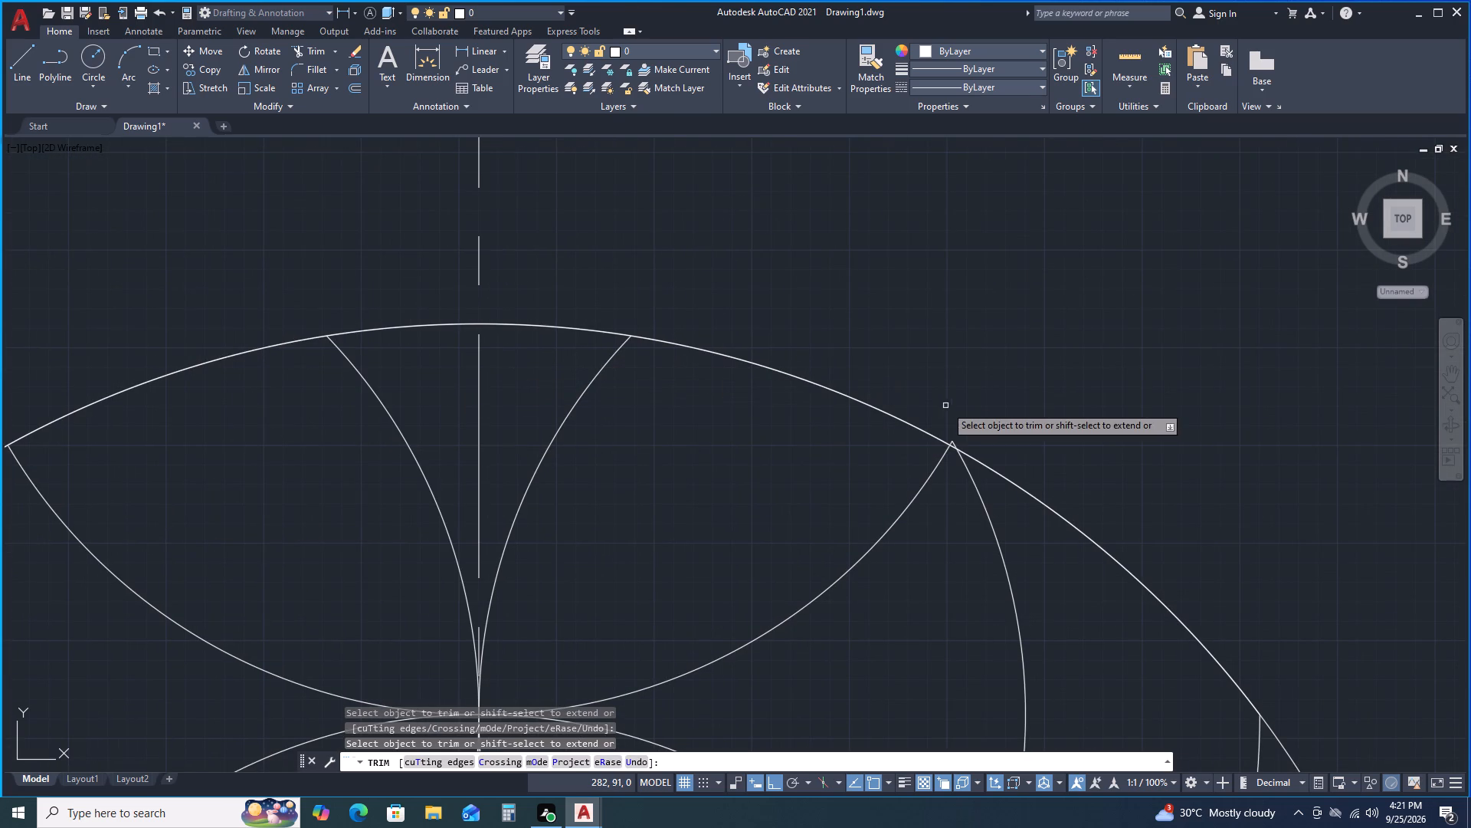
{"action": "scroll", "coordinate": [965, 428], "scroll_direction": "up", "scroll_amount": 2}
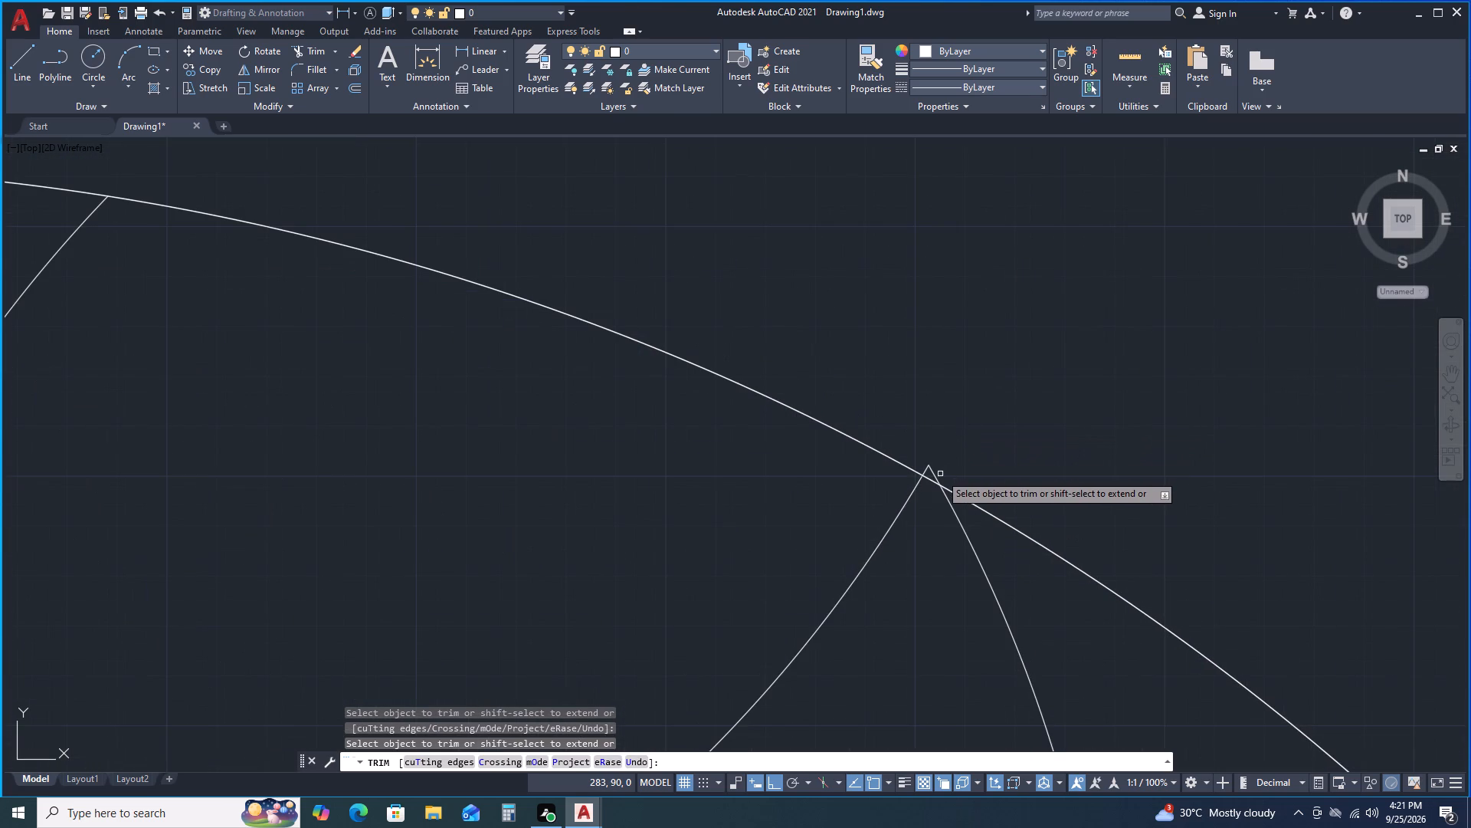
{"action": "left_click", "coordinate": [935, 477]}
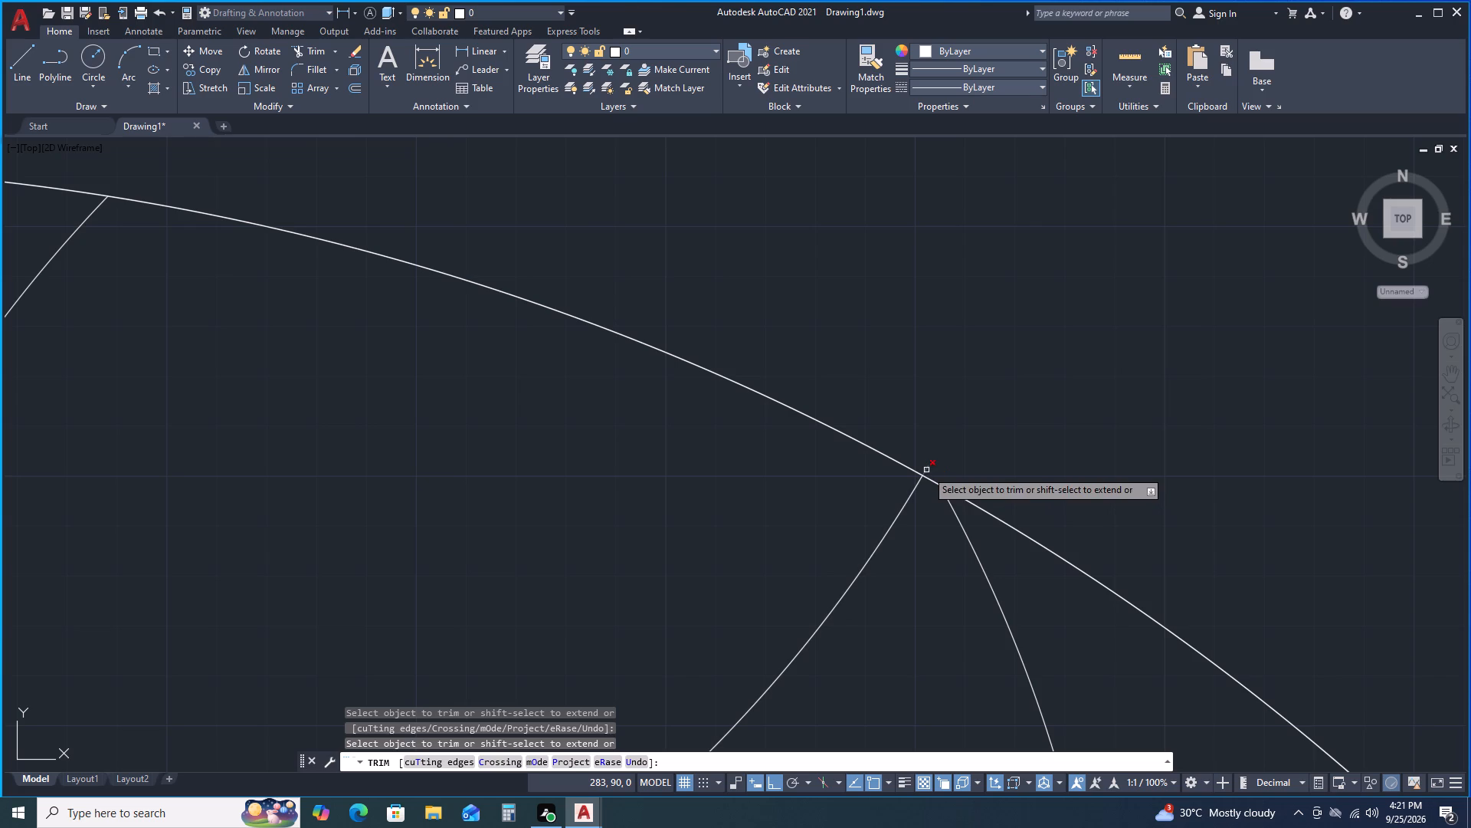
{"action": "left_click", "coordinate": [926, 470]}
{"action": "scroll", "coordinate": [948, 454], "scroll_direction": "down", "scroll_amount": 1}
{"action": "scroll", "coordinate": [948, 454], "scroll_direction": "up", "scroll_amount": 2}
{"action": "key", "text": "space"}
Draw a circle of radius 100 mm centred 50 mm below and 20 mm left of the right circle group's lowest point.
{"action": "scroll", "coordinate": [950, 452], "scroll_direction": "up", "scroll_amount": 1}
{"action": "scroll", "coordinate": [950, 452], "scroll_direction": "down", "scroll_amount": 1}
{"action": "scroll", "coordinate": [951, 452], "scroll_direction": "up", "scroll_amount": 1}
{"action": "scroll", "coordinate": [955, 452], "scroll_direction": "down", "scroll_amount": 1}
{"action": "scroll", "coordinate": [955, 381], "scroll_direction": "down", "scroll_amount": 1}
{"action": "scroll", "coordinate": [955, 379], "scroll_direction": "up", "scroll_amount": 2}
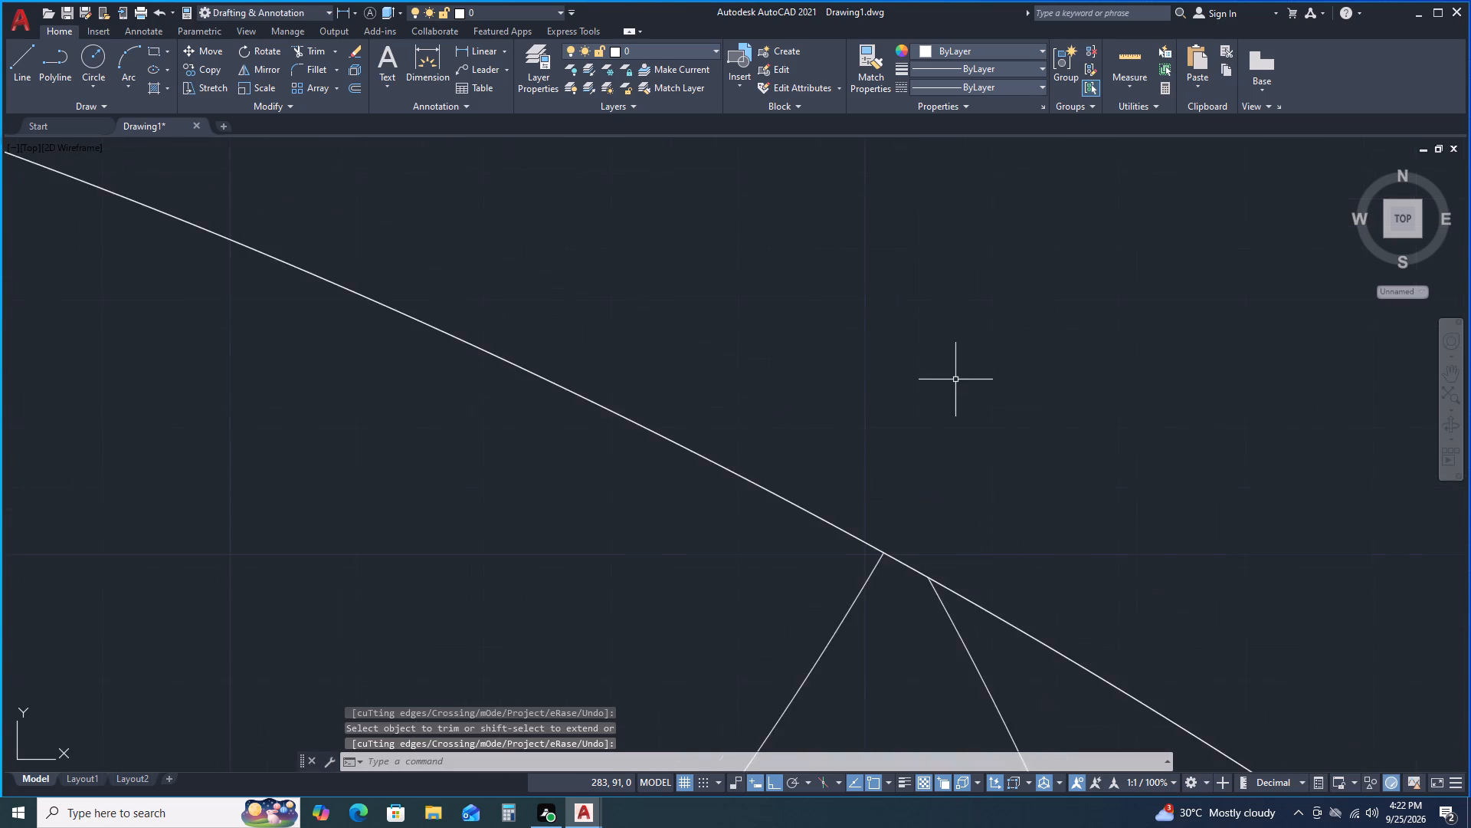
{"action": "scroll", "coordinate": [960, 360], "scroll_direction": "down", "scroll_amount": 2}
{"action": "scroll", "coordinate": [960, 360], "scroll_direction": "up", "scroll_amount": 1}
{"action": "scroll", "coordinate": [960, 353], "scroll_direction": "down", "scroll_amount": 8}
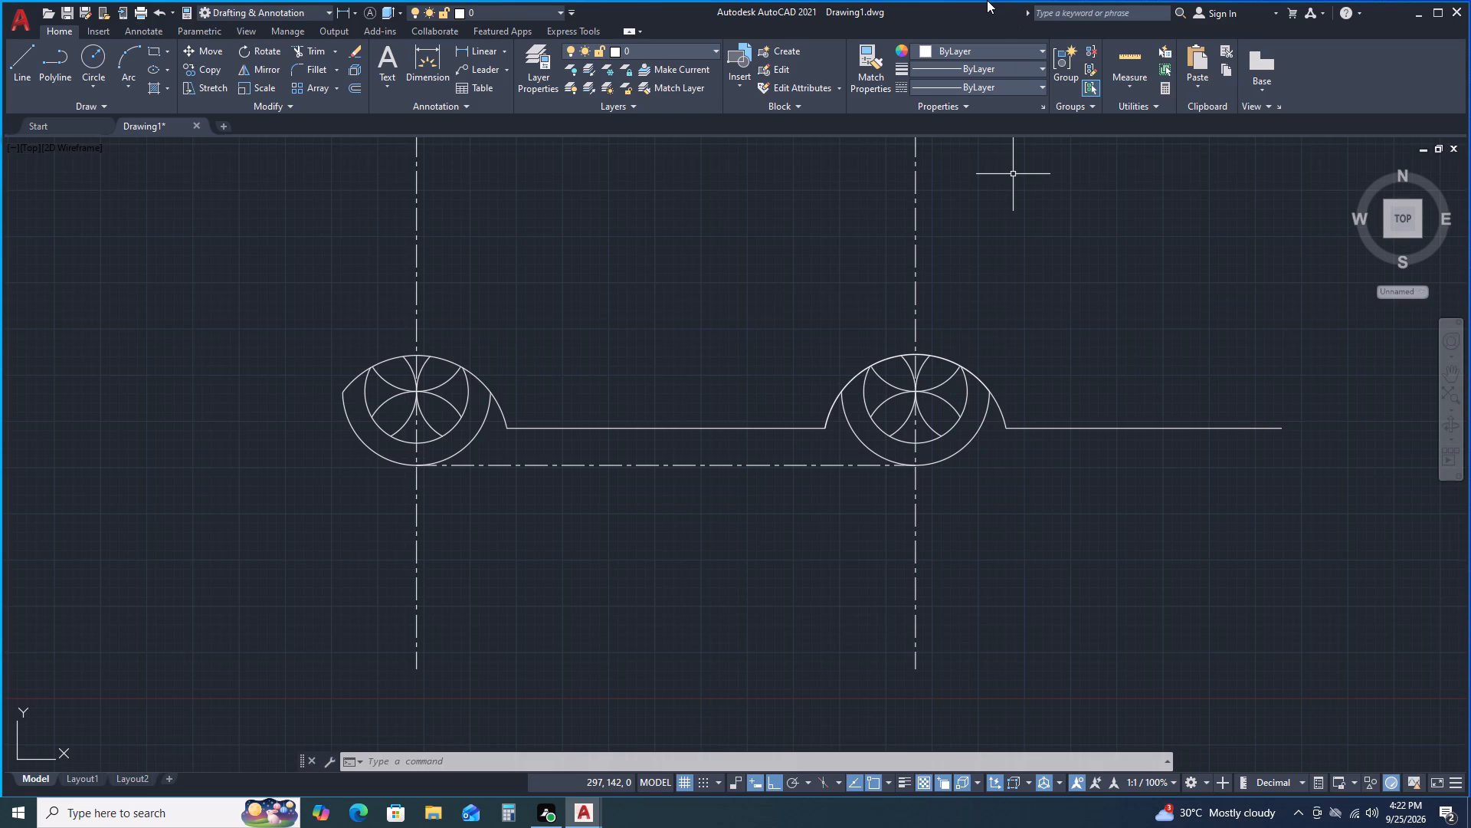
{"action": "left_click", "coordinate": [101, 57]}
{"action": "type", "text": "tk"}
{"action": "key", "text": "Return"}
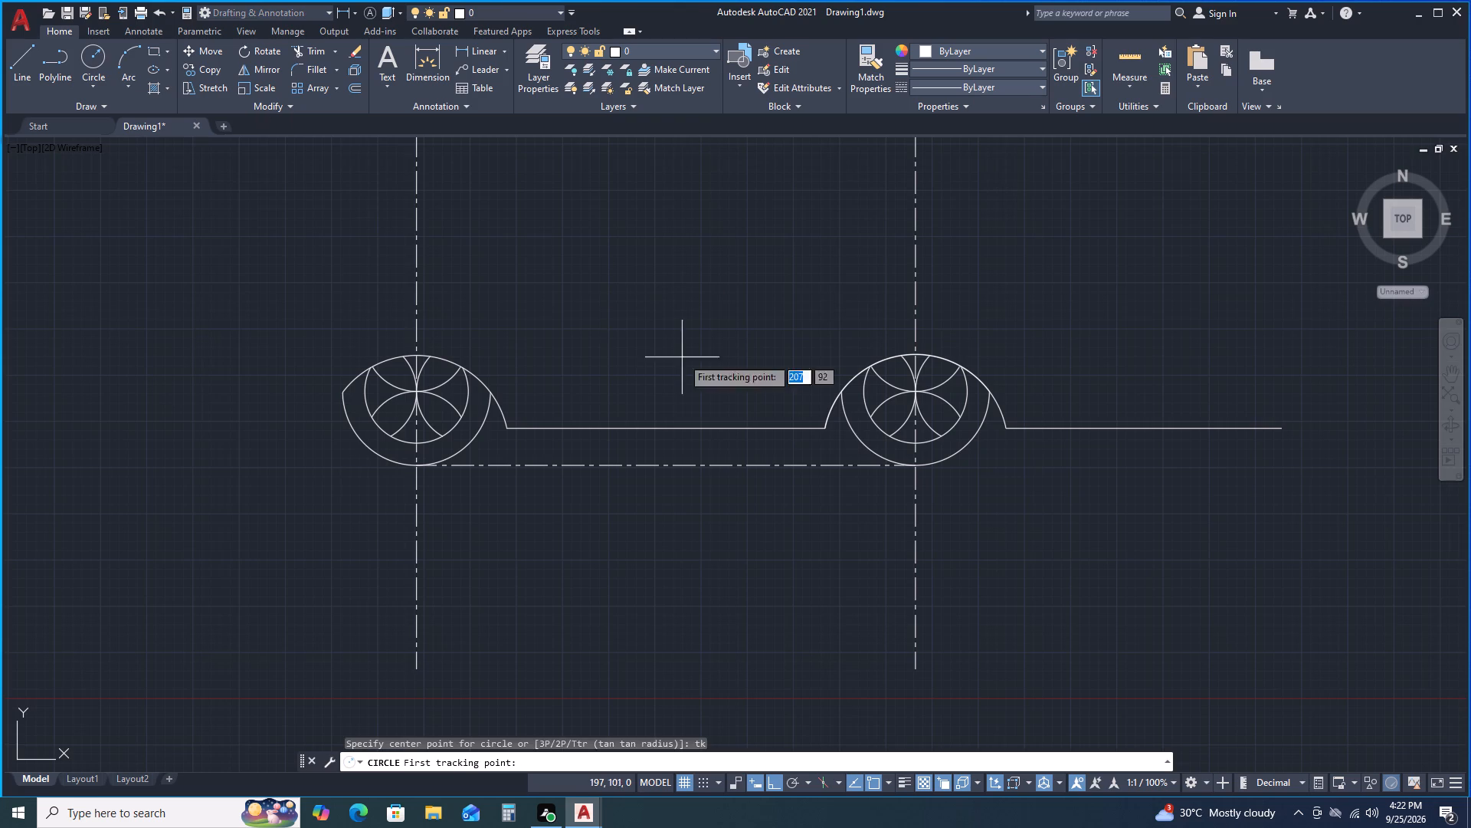
{"action": "left_click", "coordinate": [916, 466]}
{"action": "key", "text": "5"}
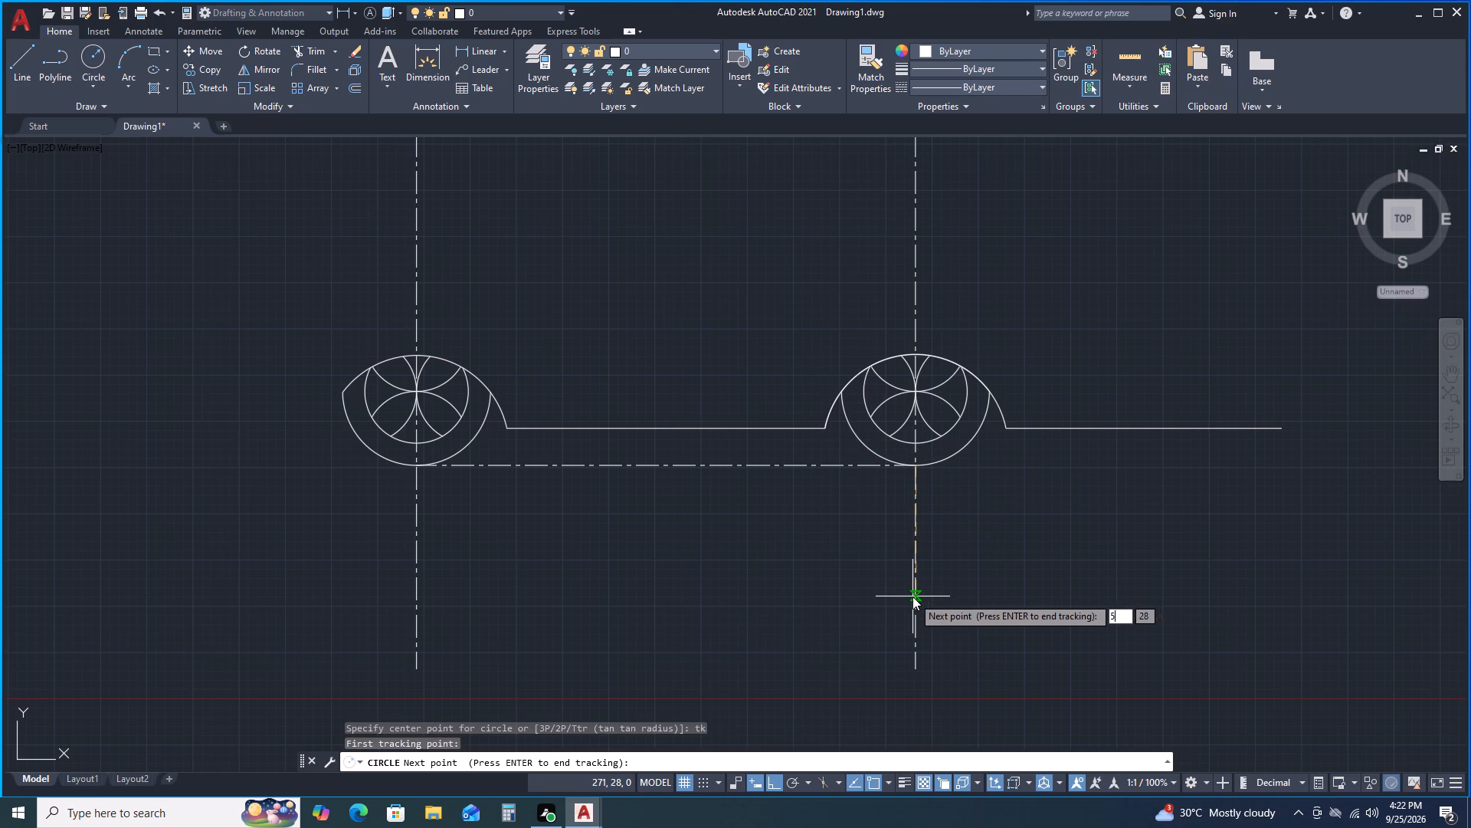
{"action": "key", "text": "0"}
{"action": "key", "text": "Return"}
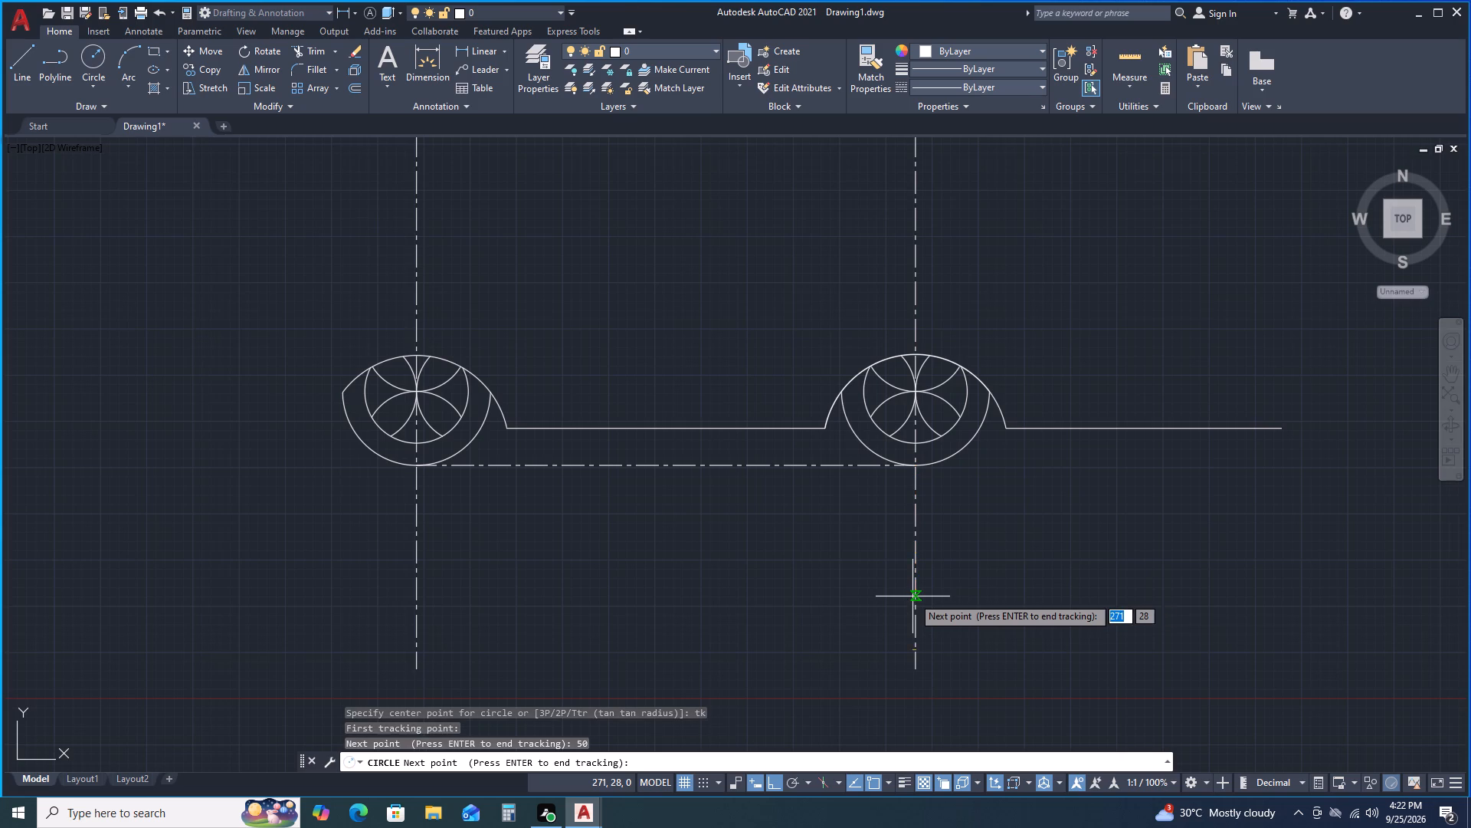
{"action": "type", "text": "20"}
{"action": "key", "text": "Return"}
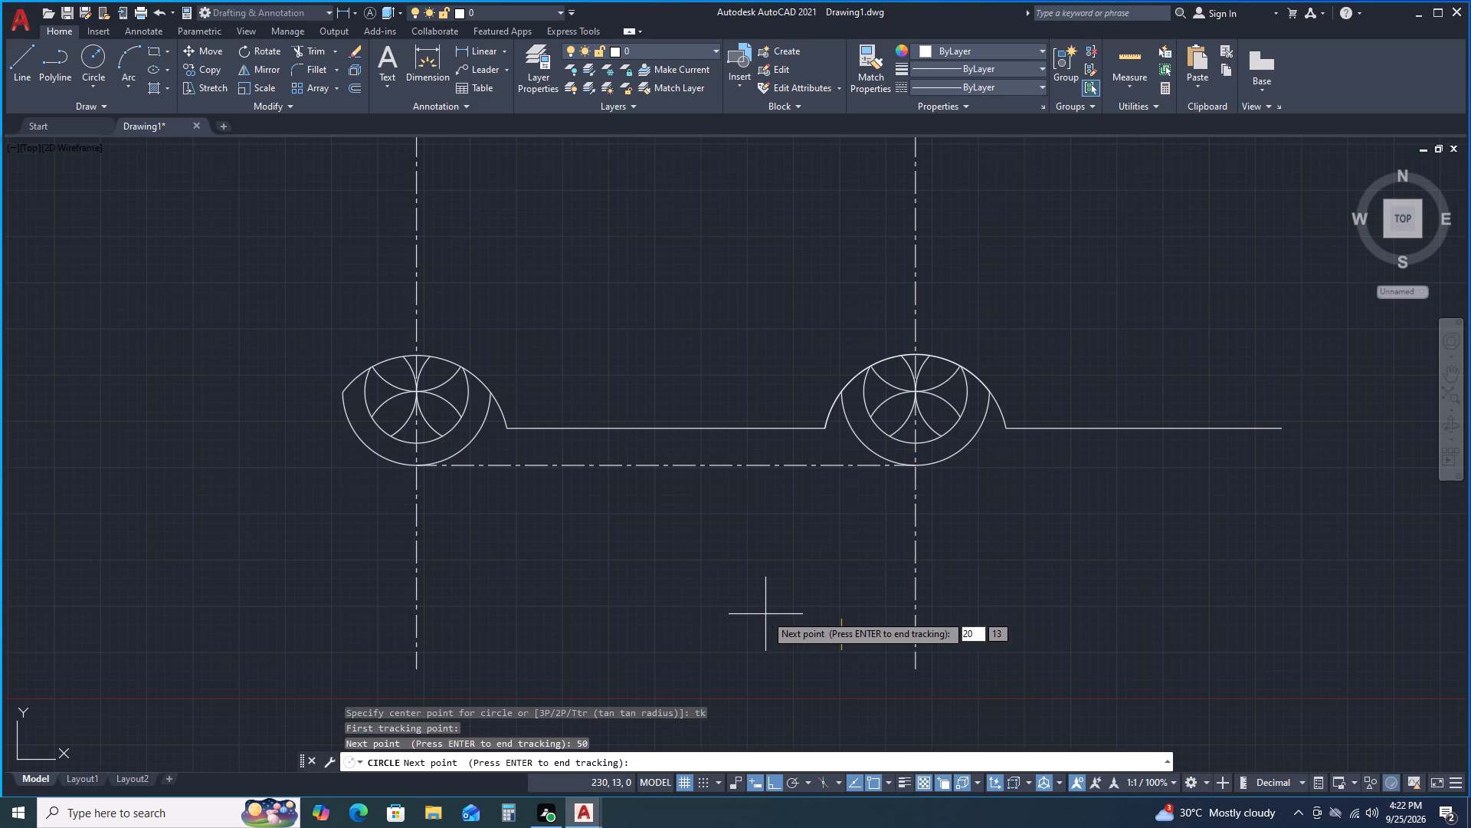
{"action": "key", "text": "Return"}
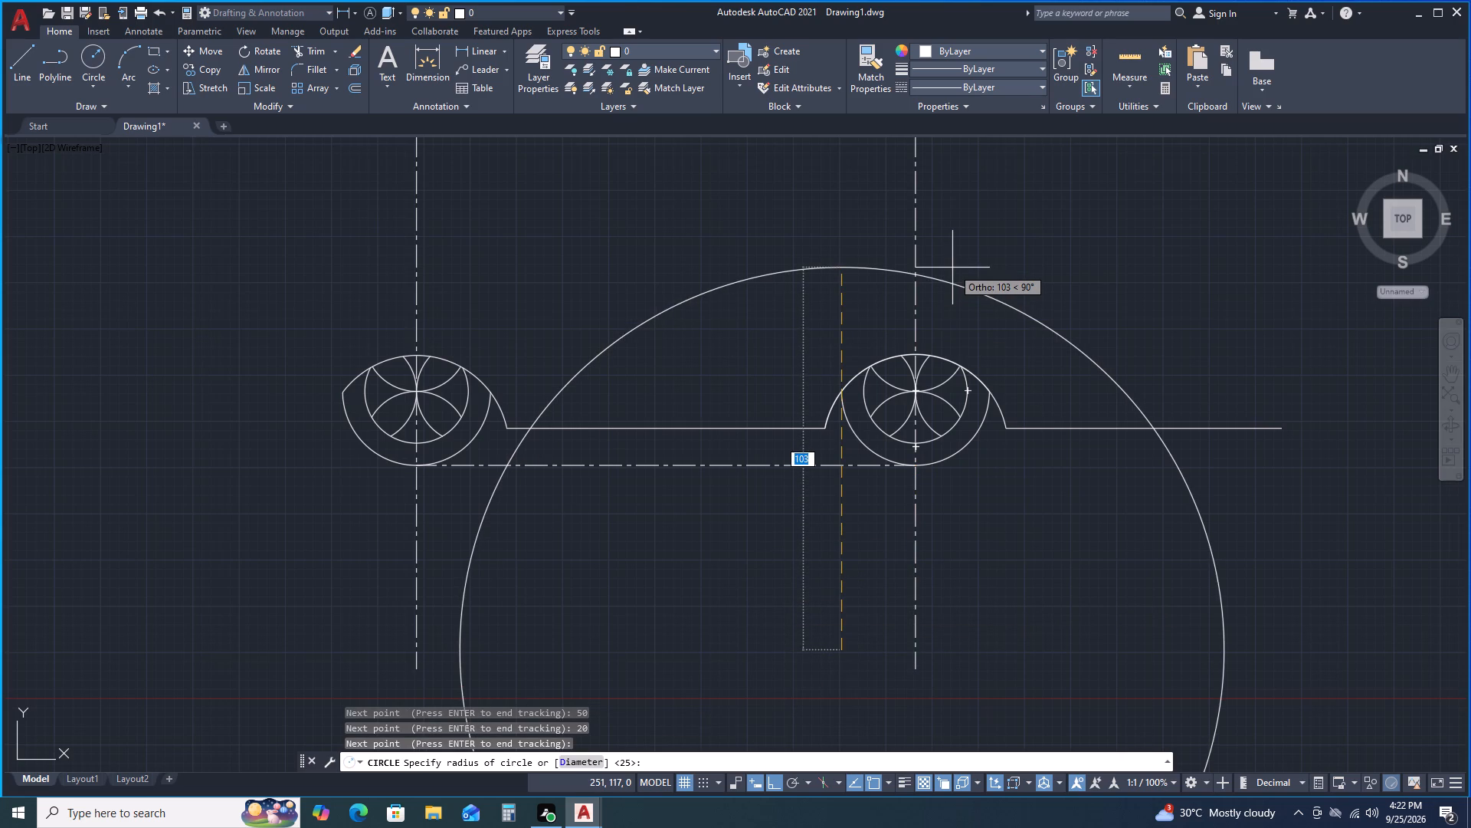
{"action": "type", "text": "10"}
{"action": "key", "text": "0"}
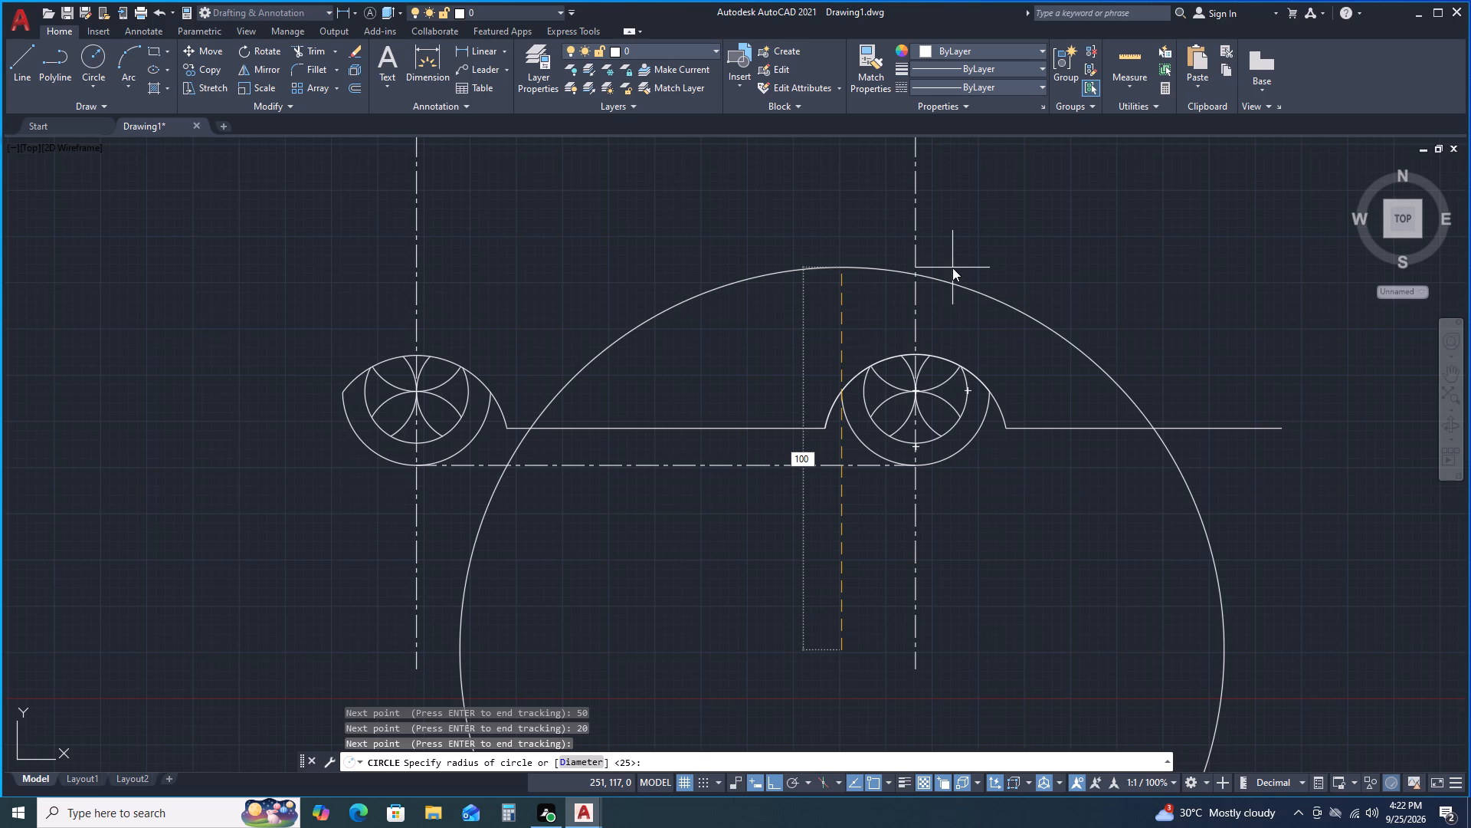
{"action": "key", "text": "Return"}
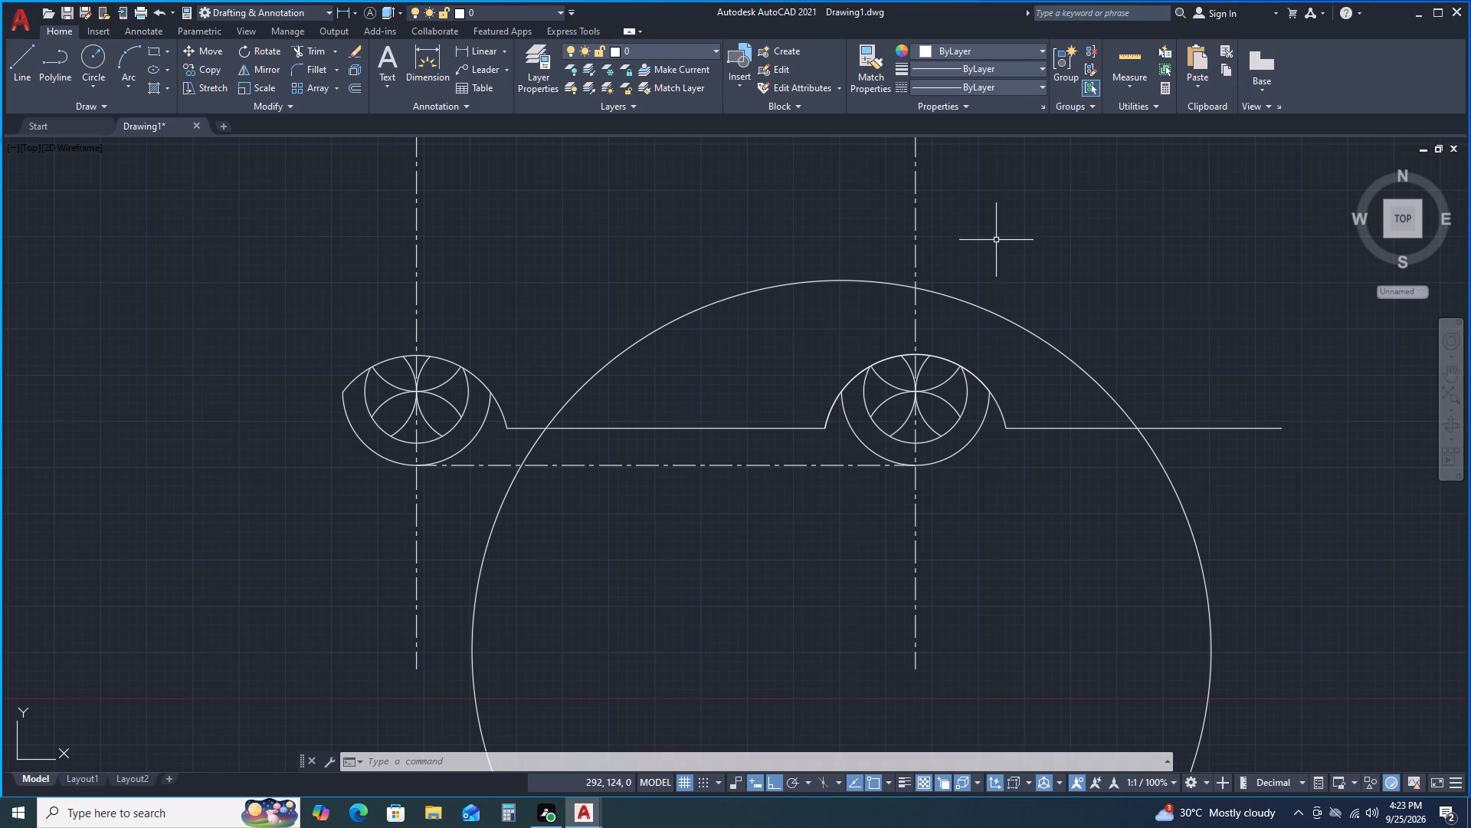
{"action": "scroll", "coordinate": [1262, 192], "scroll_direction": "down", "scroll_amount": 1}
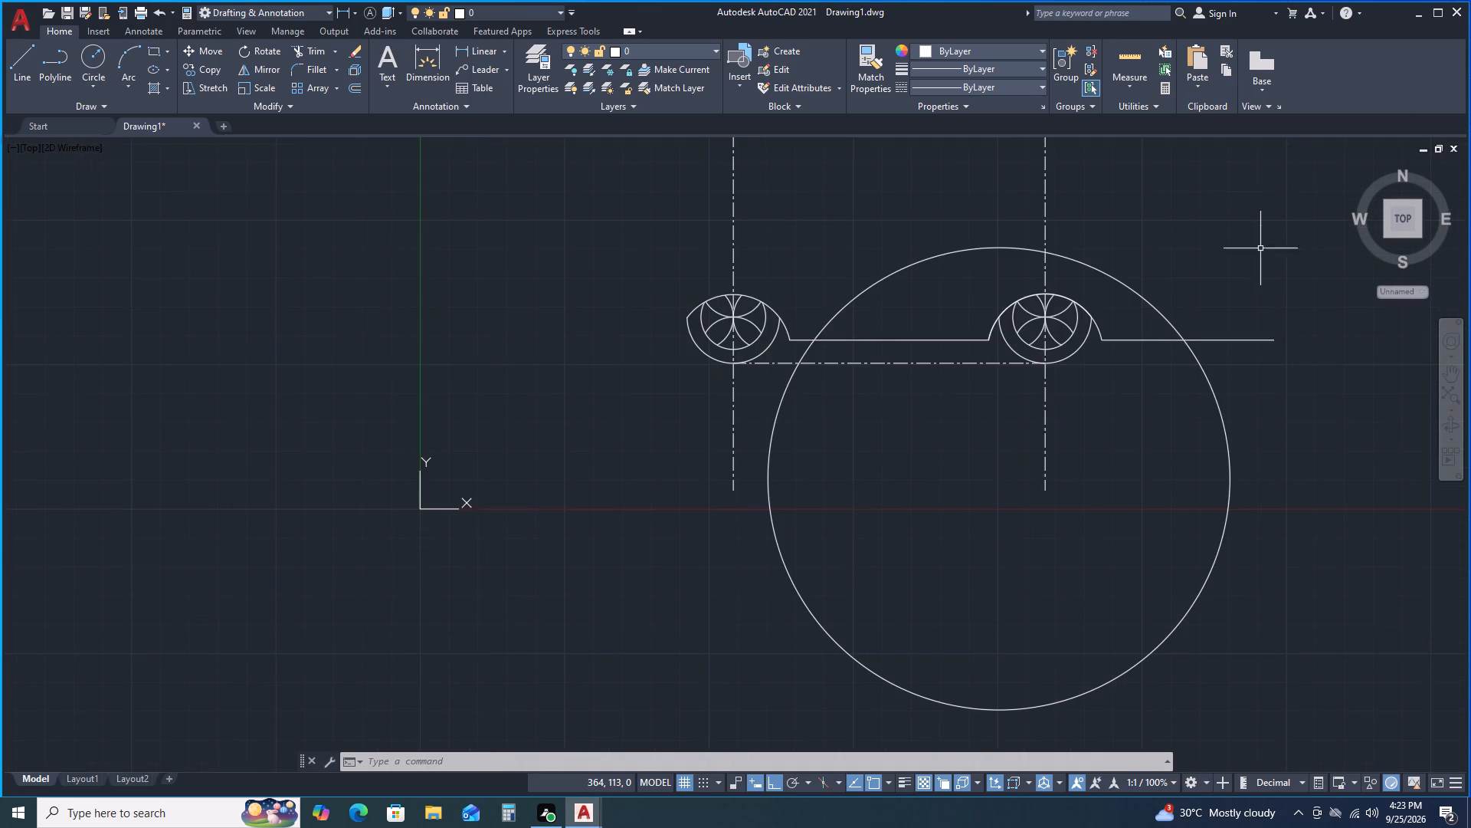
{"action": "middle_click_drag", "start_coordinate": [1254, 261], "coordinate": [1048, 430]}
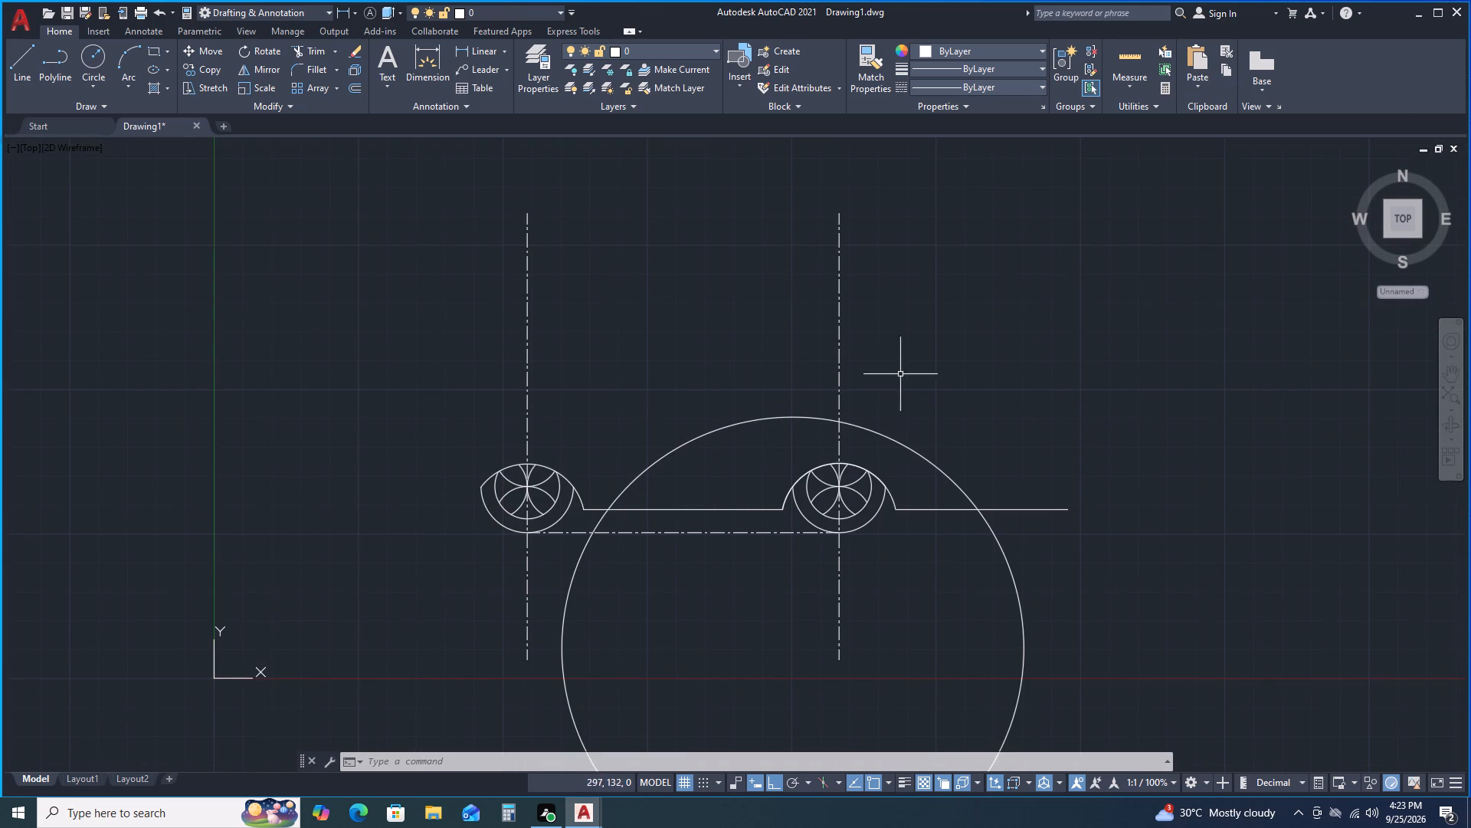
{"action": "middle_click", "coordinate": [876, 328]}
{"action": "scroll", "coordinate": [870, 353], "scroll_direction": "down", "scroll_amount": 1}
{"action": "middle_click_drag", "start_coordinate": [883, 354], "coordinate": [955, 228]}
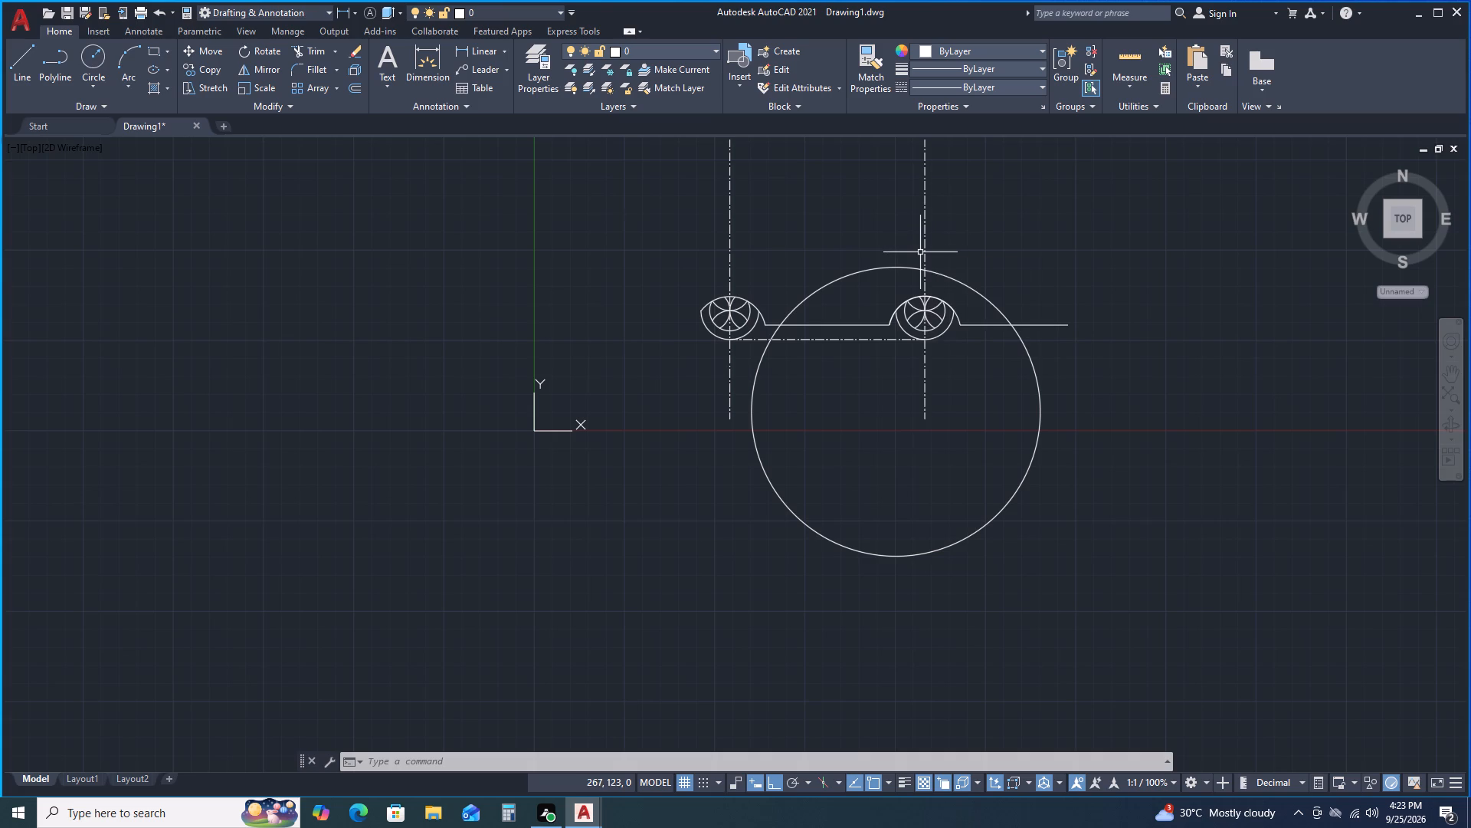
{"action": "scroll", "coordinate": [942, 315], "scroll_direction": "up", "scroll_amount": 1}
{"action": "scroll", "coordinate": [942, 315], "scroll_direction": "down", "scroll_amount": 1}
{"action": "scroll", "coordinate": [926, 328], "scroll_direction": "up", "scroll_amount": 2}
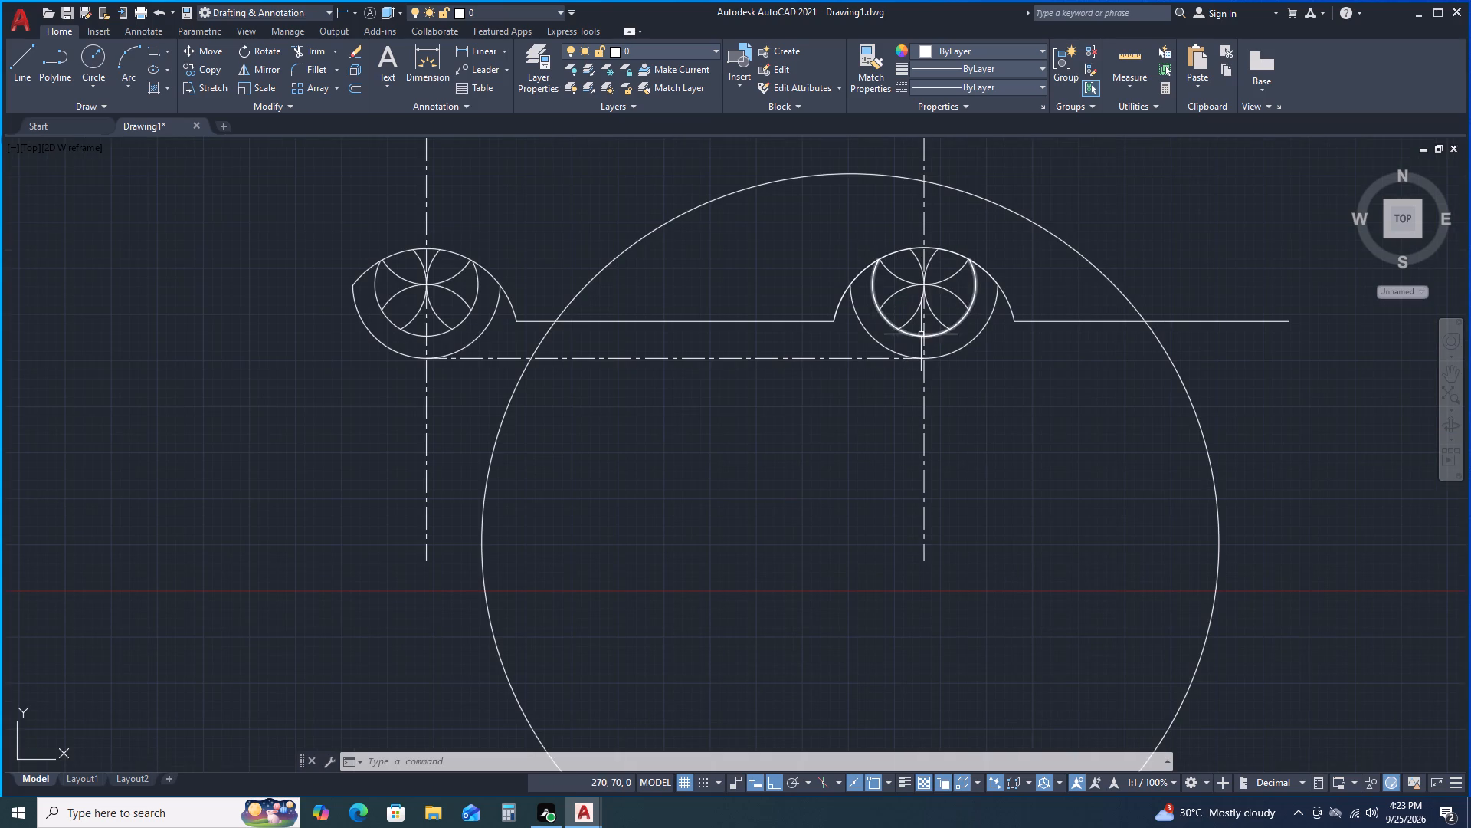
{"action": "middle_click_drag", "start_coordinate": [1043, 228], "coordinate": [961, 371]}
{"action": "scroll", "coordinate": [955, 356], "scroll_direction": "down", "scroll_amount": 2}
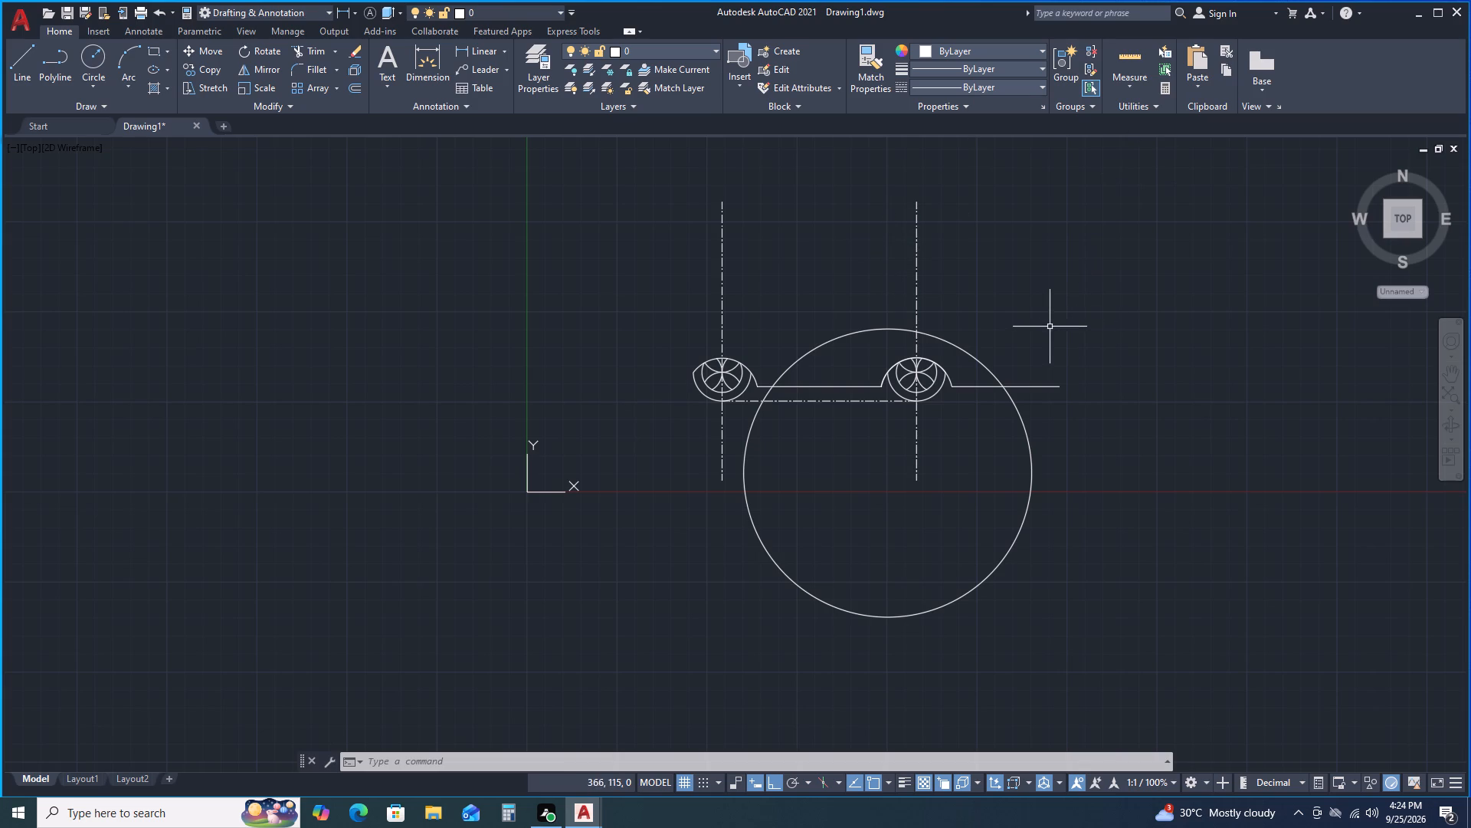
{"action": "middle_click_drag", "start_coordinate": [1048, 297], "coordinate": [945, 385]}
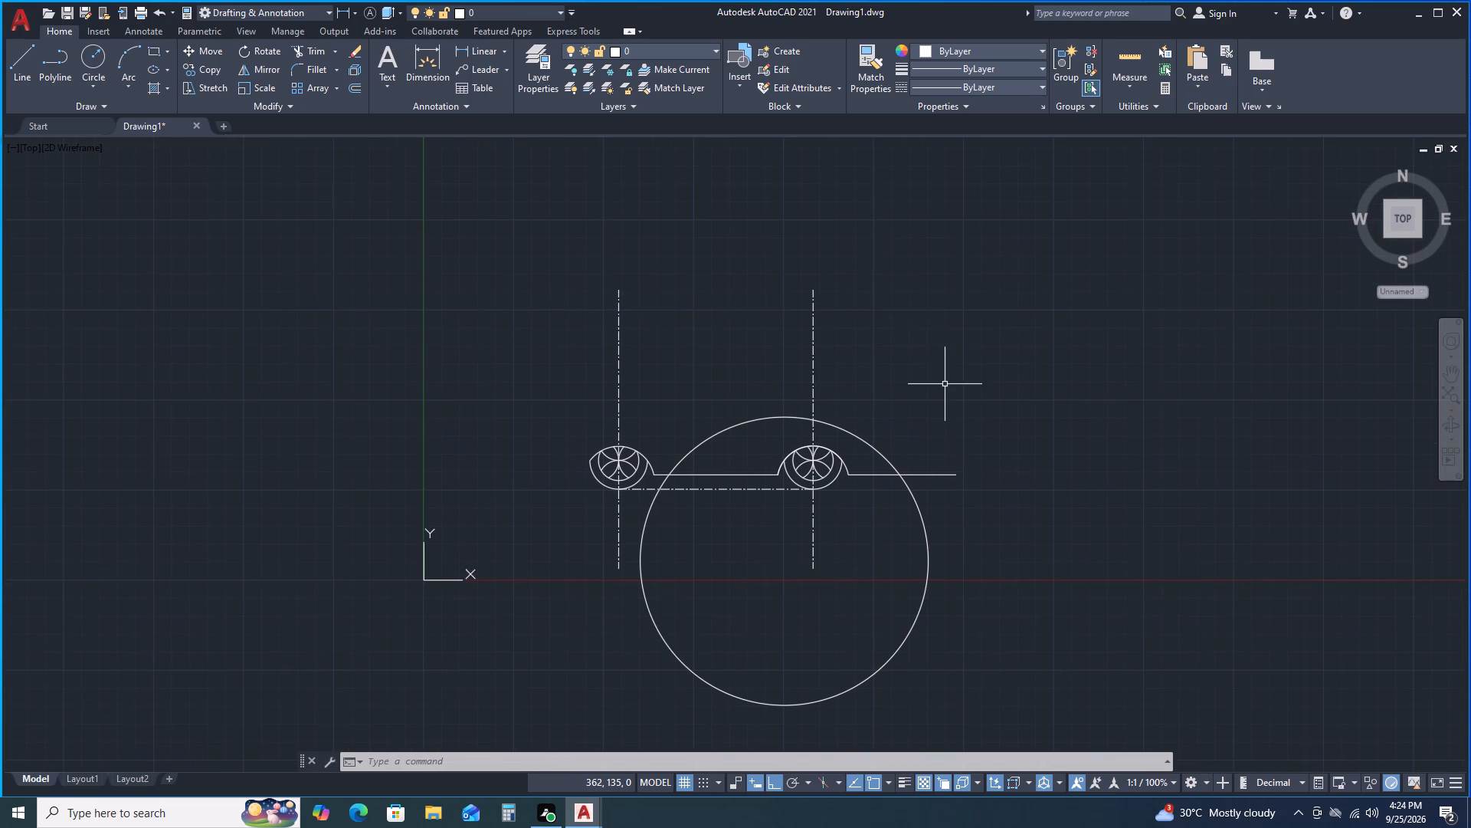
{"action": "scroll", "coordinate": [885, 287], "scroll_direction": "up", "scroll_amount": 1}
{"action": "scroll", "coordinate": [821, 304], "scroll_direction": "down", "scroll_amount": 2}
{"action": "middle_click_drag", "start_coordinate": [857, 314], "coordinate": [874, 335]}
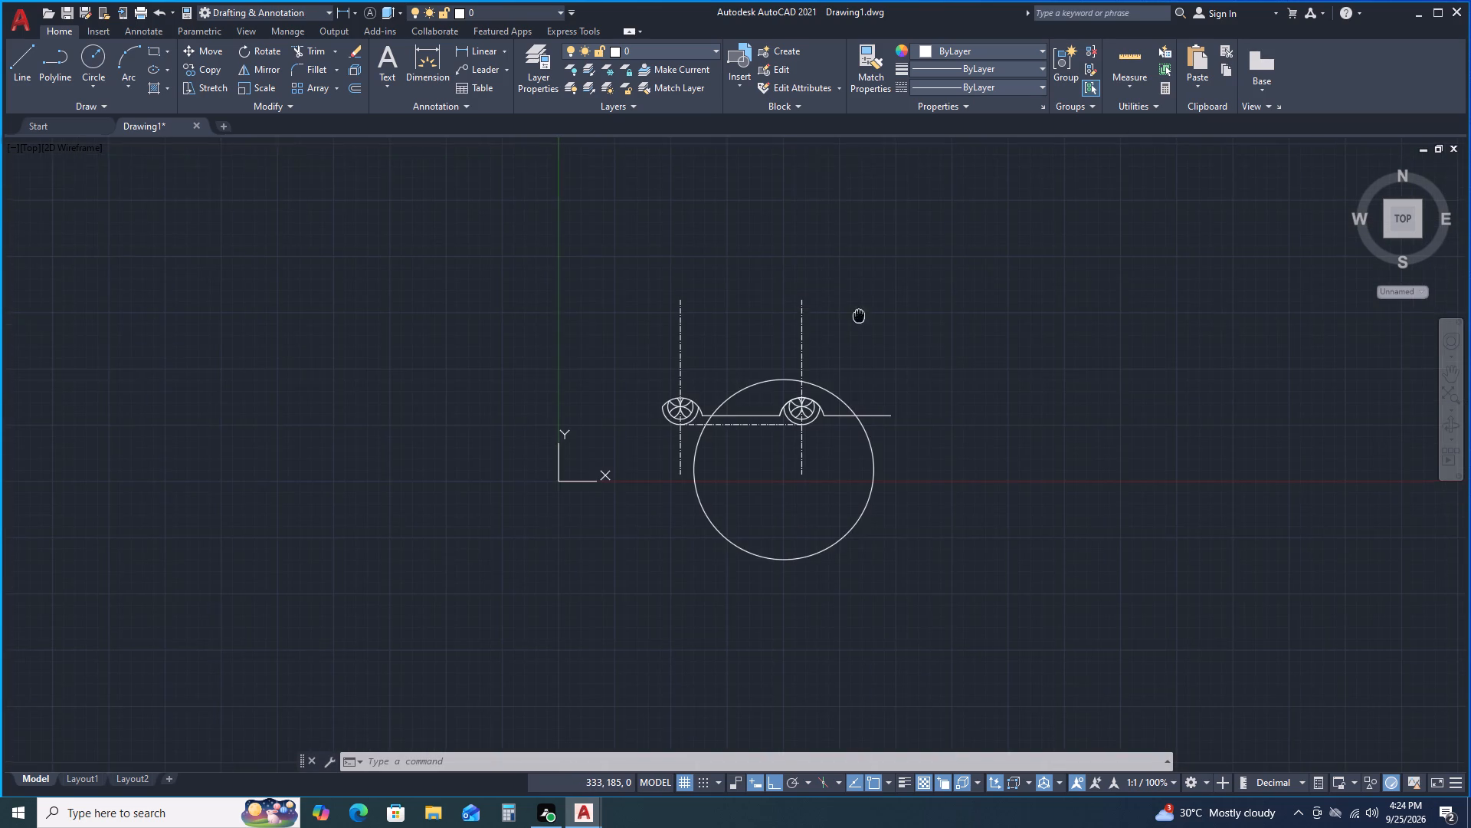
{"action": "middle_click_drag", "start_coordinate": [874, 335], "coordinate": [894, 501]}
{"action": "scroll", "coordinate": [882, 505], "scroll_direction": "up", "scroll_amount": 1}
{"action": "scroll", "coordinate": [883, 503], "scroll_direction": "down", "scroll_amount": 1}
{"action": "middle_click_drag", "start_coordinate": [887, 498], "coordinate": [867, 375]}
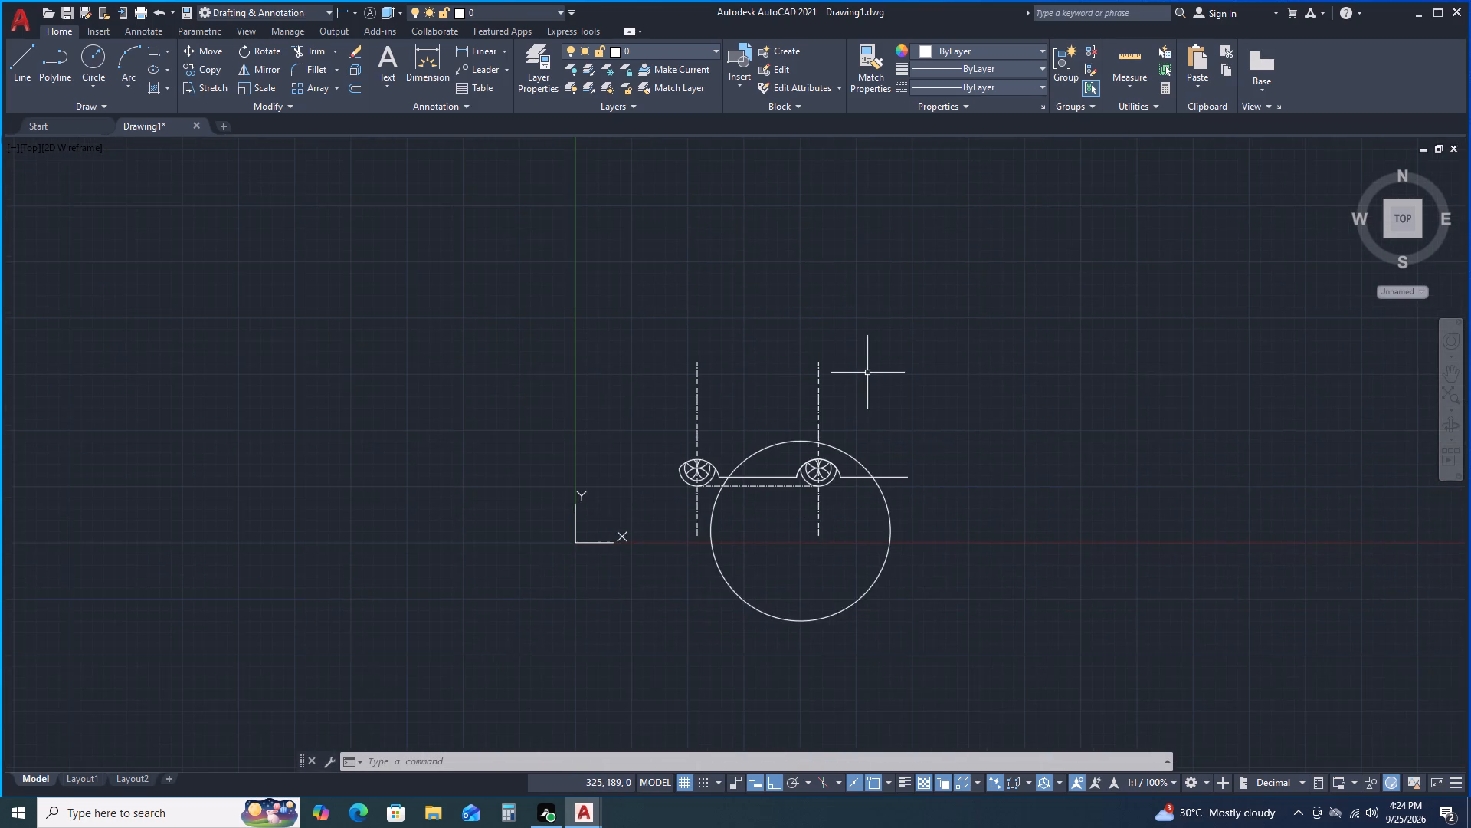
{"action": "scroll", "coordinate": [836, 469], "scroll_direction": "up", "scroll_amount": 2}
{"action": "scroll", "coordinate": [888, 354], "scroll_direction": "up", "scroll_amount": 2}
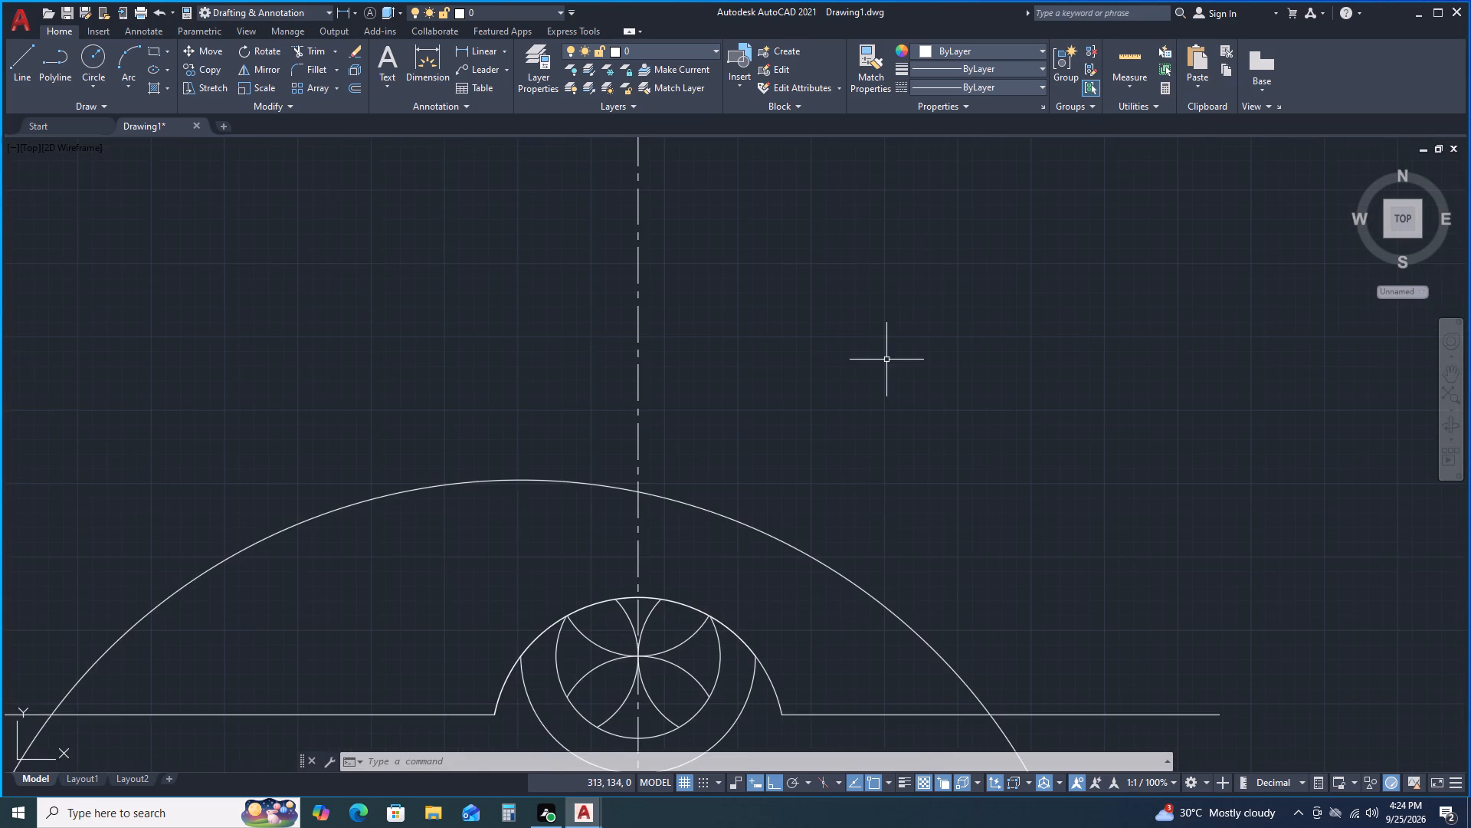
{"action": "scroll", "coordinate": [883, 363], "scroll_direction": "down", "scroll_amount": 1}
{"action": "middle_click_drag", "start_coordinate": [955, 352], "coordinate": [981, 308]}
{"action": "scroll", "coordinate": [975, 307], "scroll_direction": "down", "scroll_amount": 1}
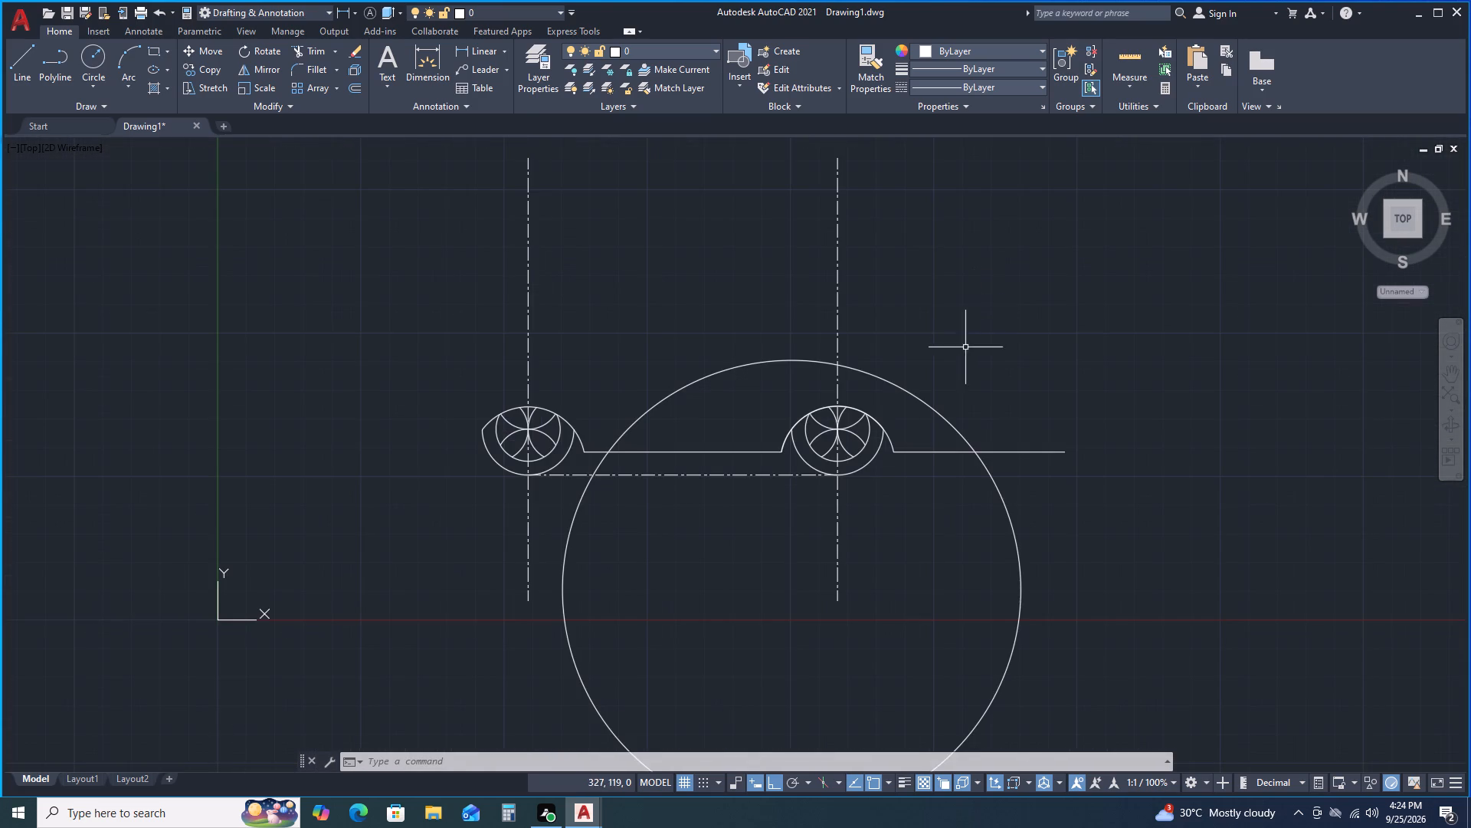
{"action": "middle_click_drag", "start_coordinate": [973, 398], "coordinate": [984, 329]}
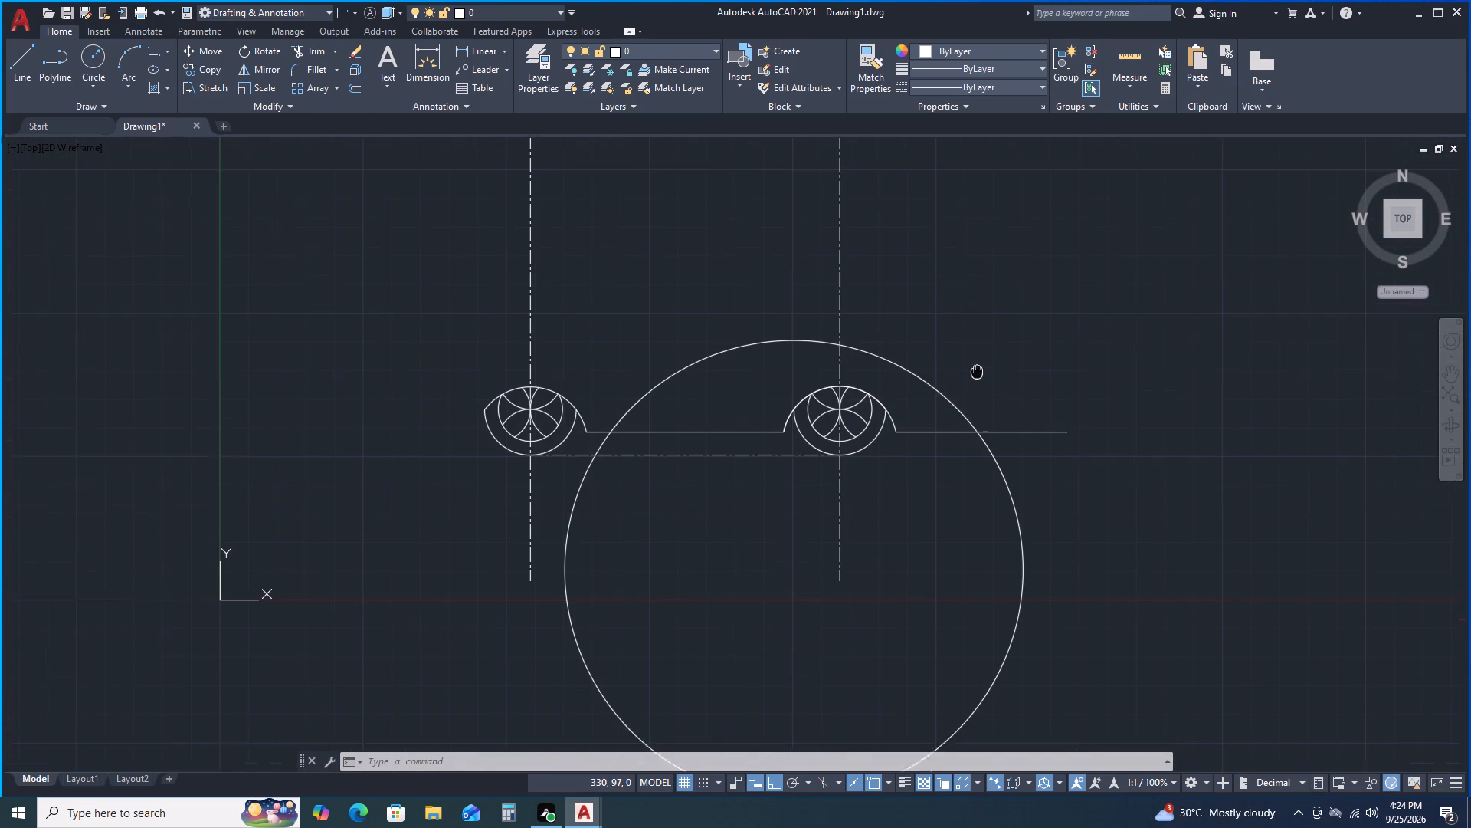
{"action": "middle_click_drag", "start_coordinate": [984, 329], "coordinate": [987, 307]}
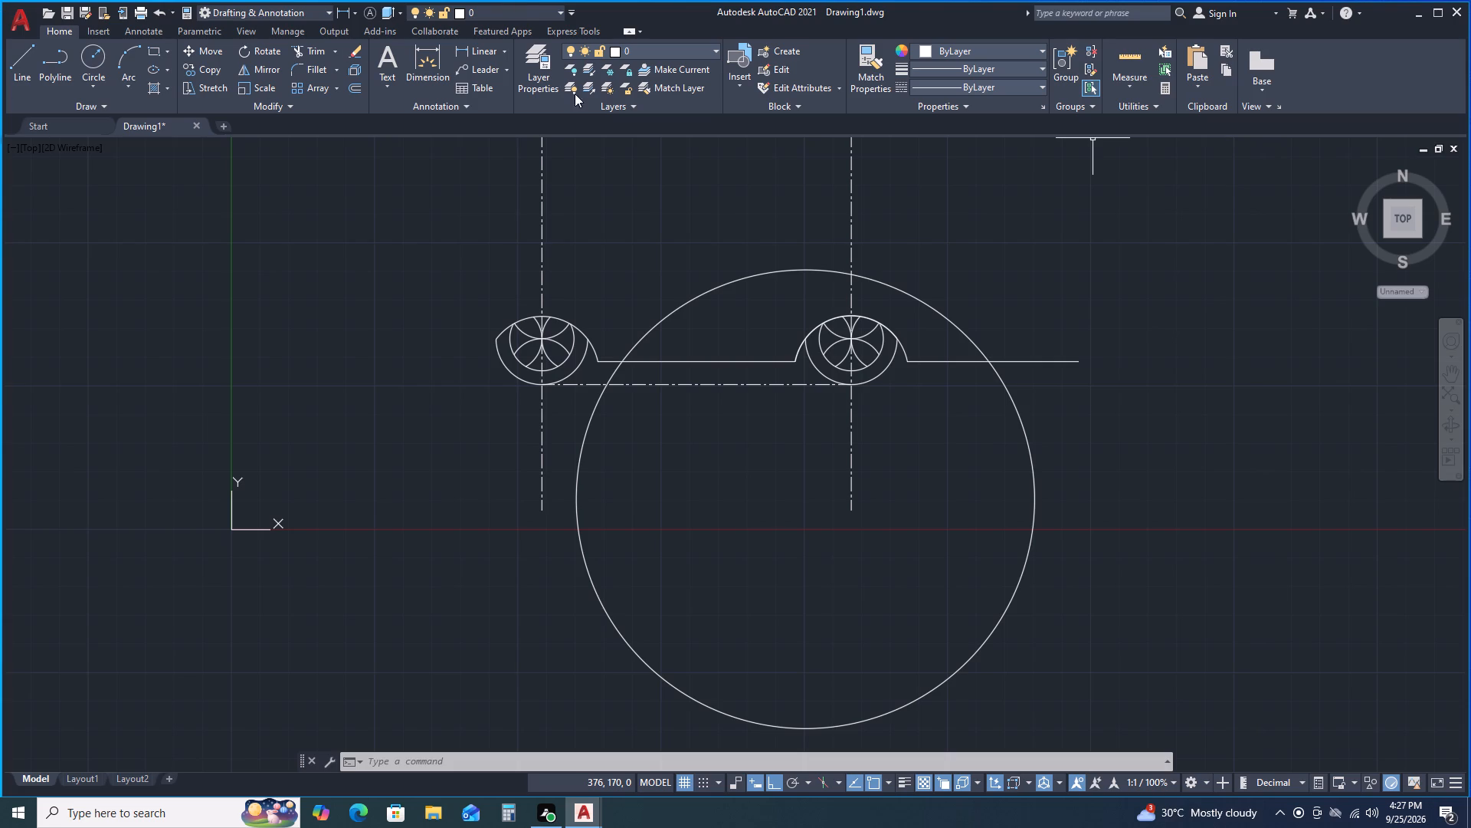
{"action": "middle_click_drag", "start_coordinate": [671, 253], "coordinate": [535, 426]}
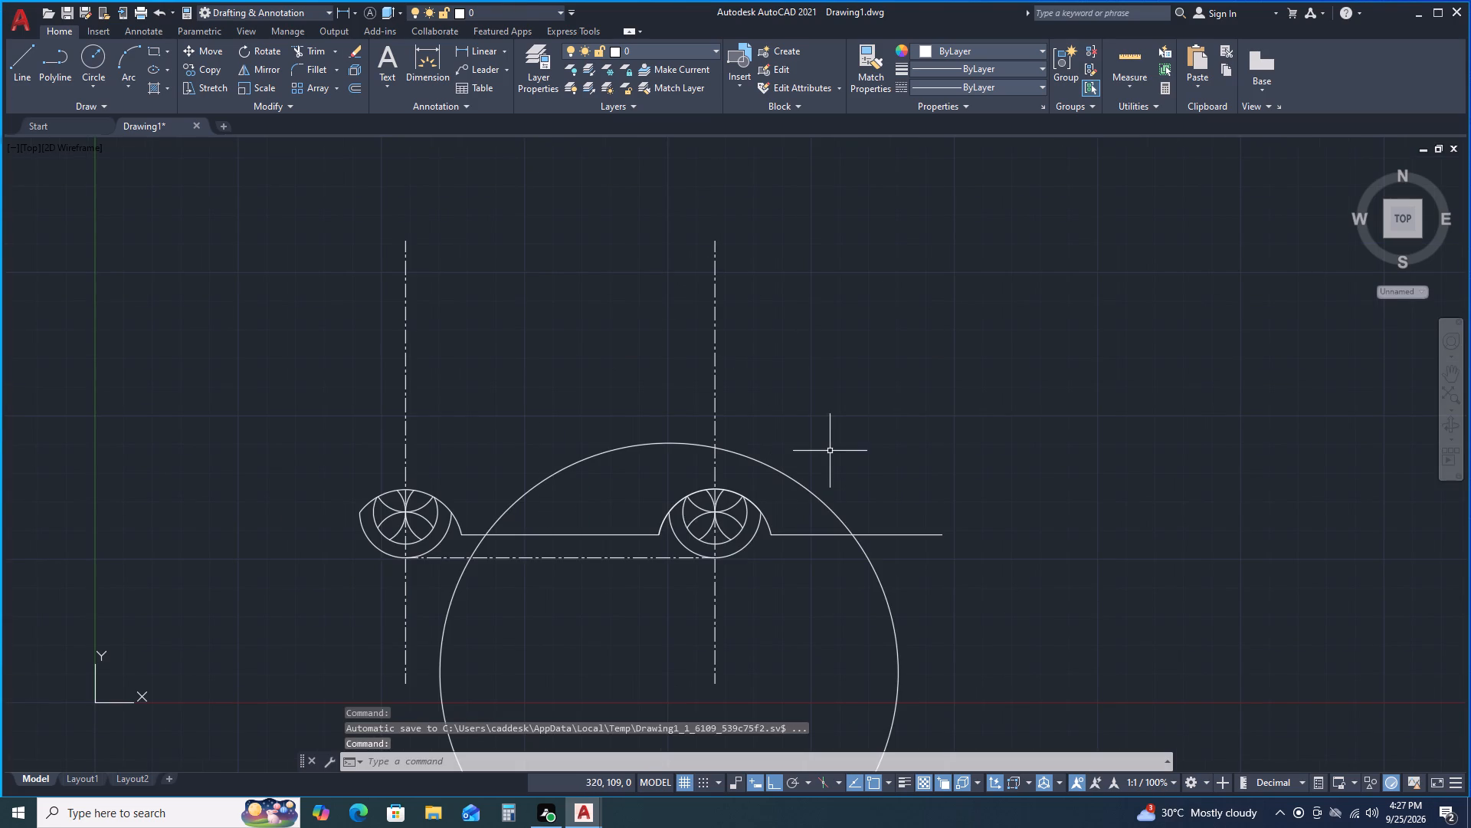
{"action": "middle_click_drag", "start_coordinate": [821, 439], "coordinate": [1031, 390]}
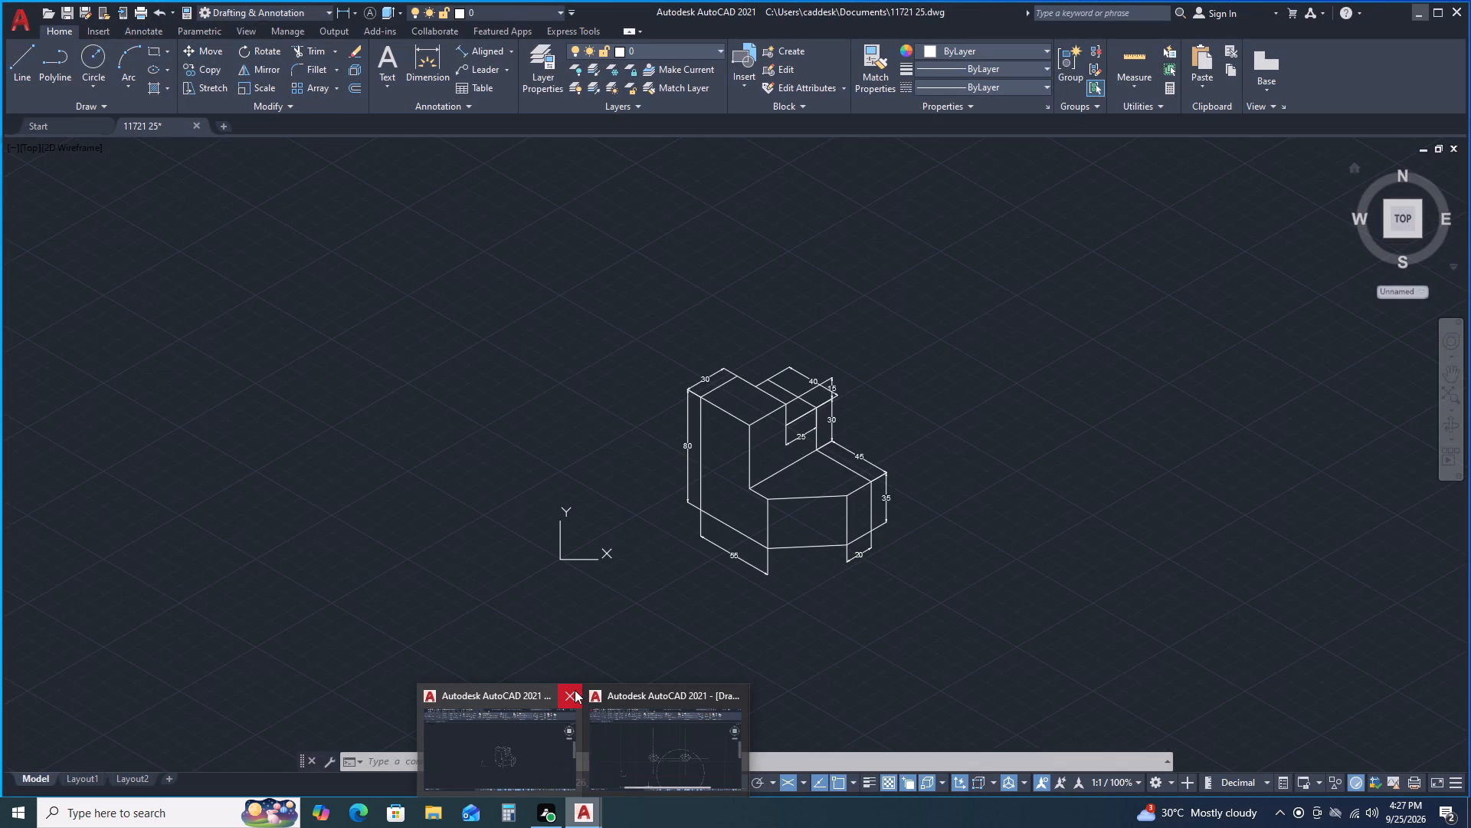
Close the other AutoCAD window holding drawing 11721 25.dwg and save its changes.
{"action": "left_click", "coordinate": [575, 690]}
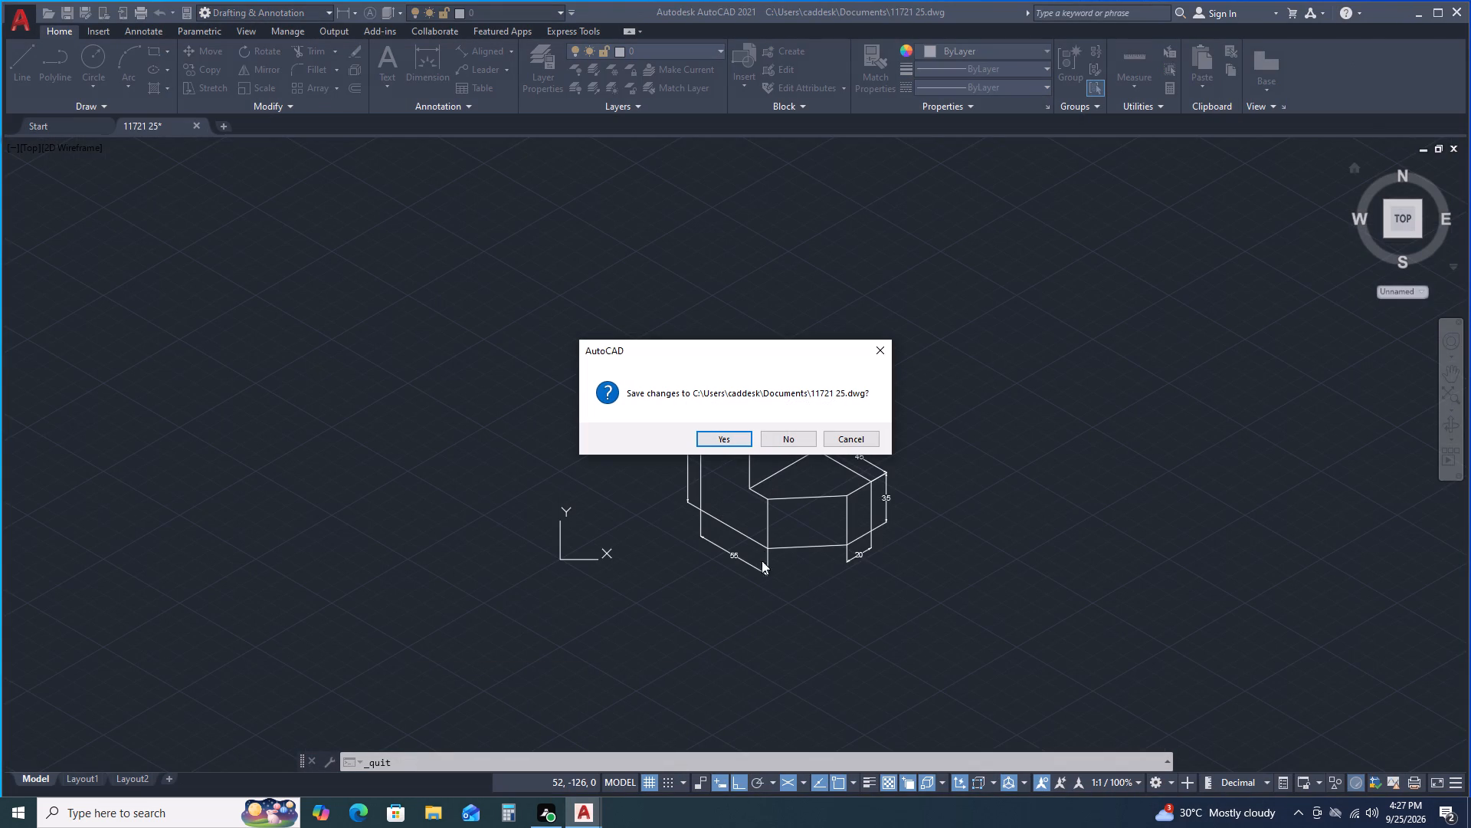
{"action": "left_click", "coordinate": [730, 439]}
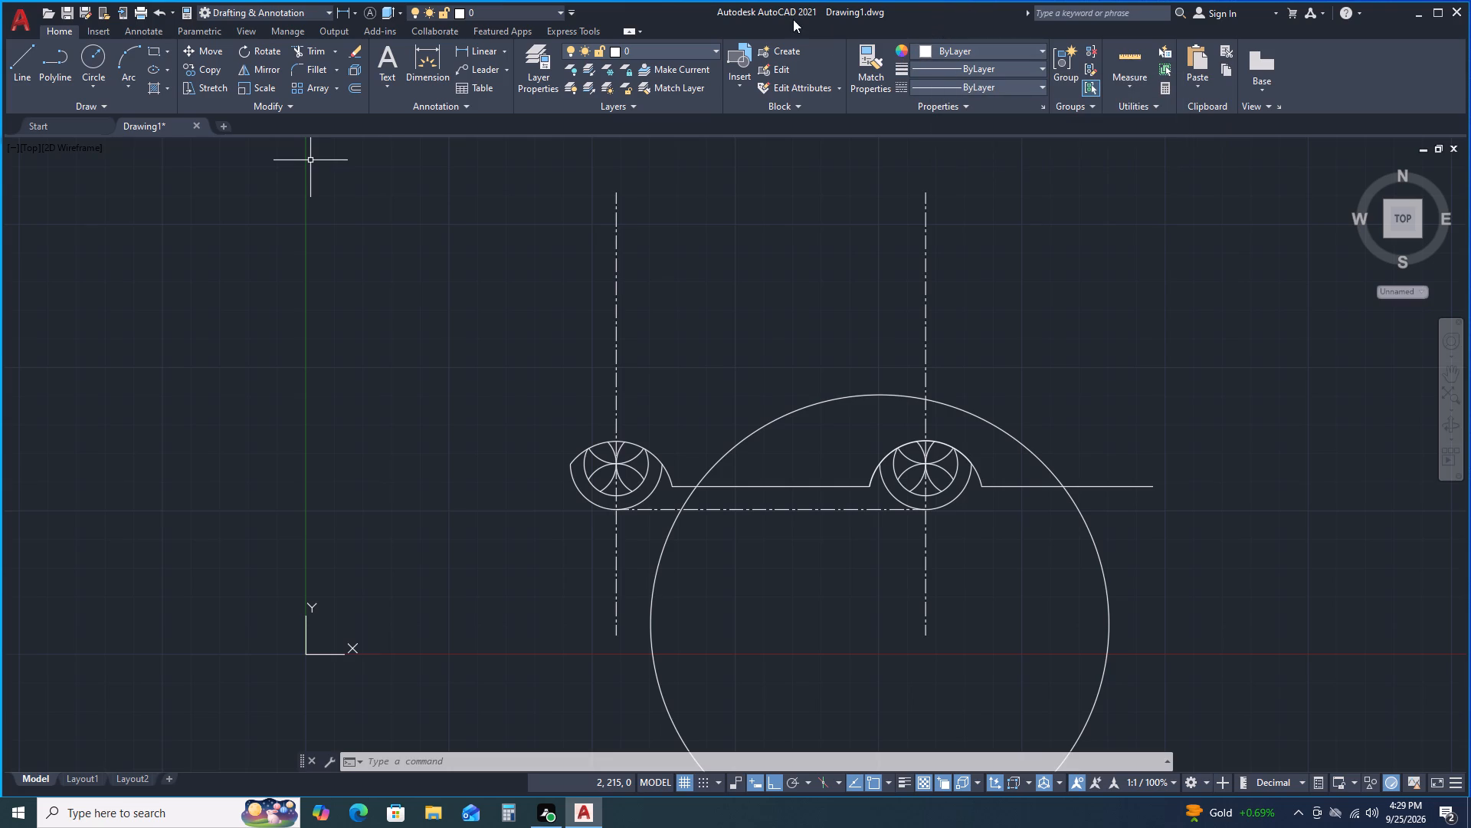
Trim away the portion of the 100 mm-radius circle below the horizontal outline lines, including its short leftover end above the horizontal centerline.
{"action": "left_click", "coordinate": [312, 51]}
{"action": "middle_click_drag", "start_coordinate": [781, 366], "coordinate": [673, 145]}
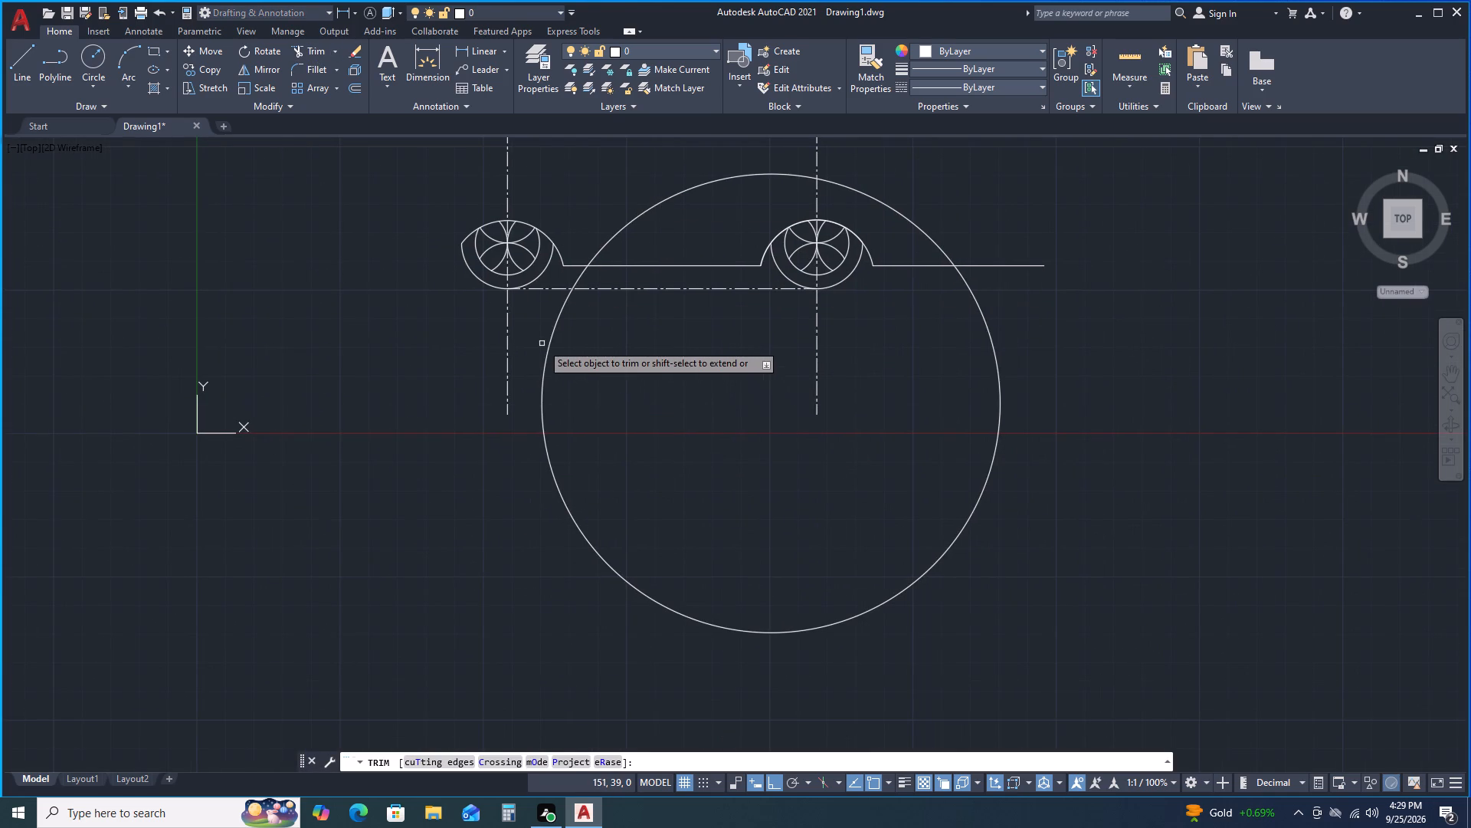
{"action": "left_click", "coordinate": [547, 343]}
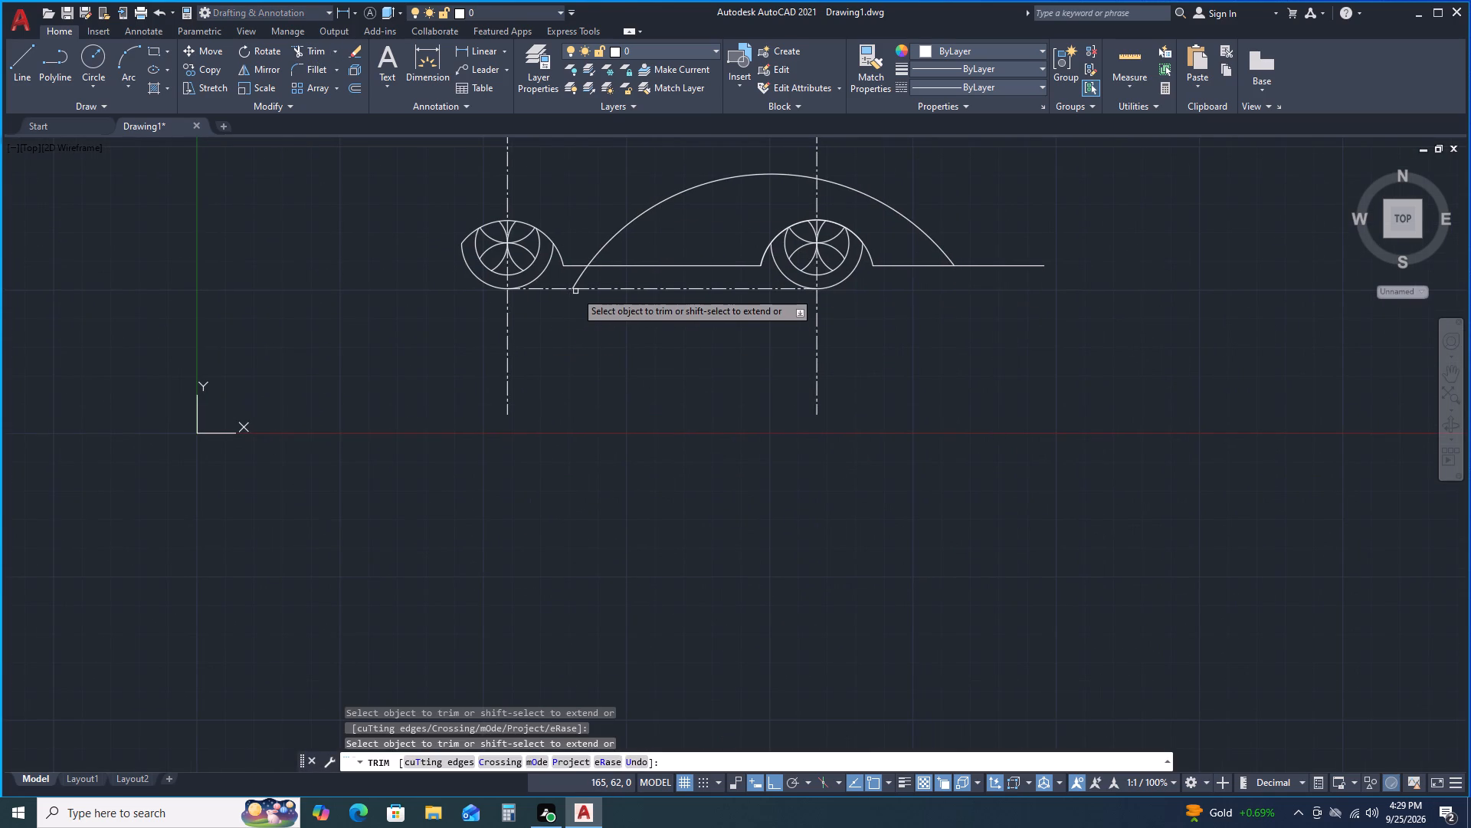
{"action": "left_click", "coordinate": [575, 283]}
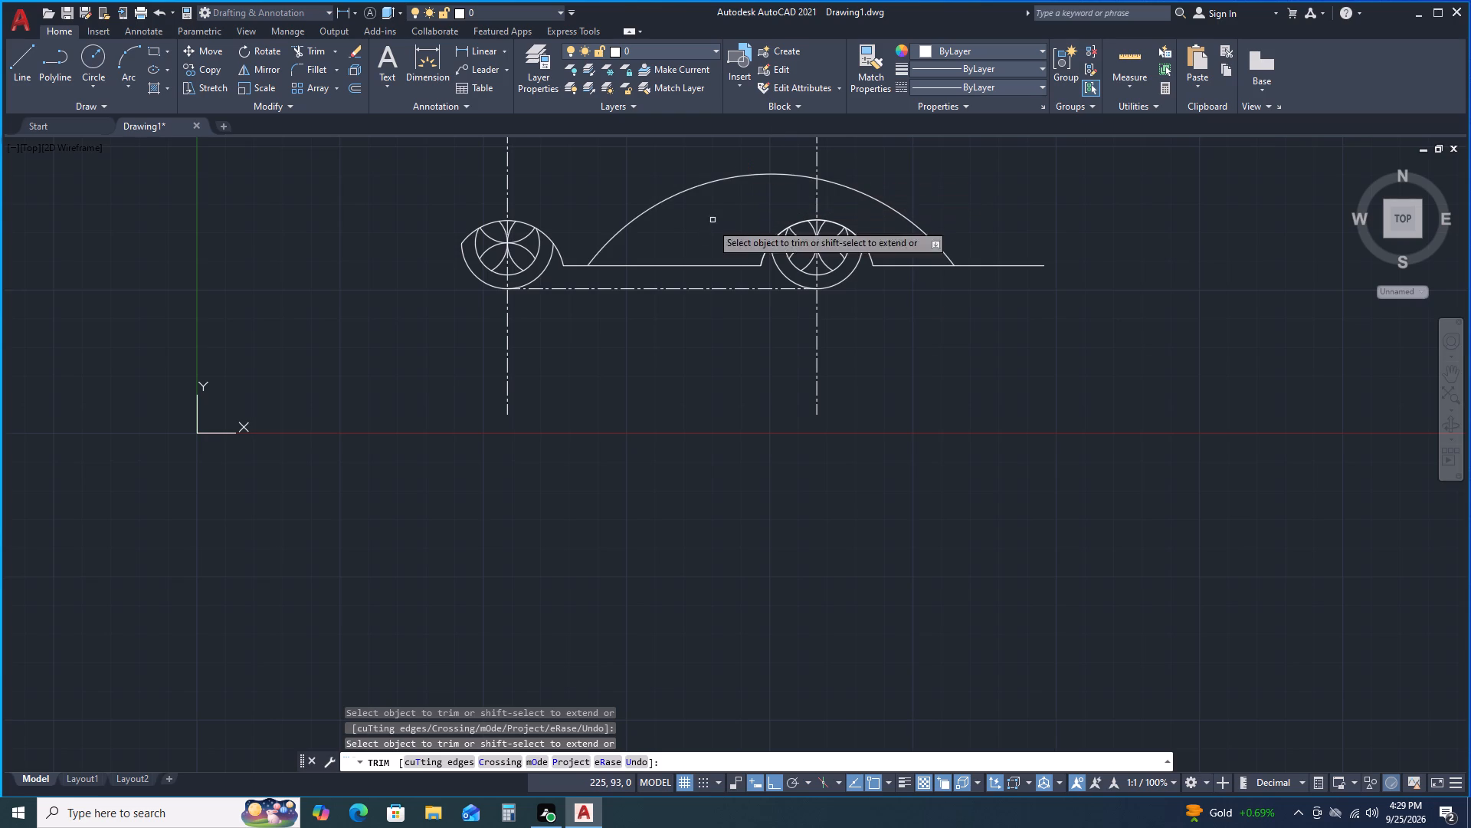
{"action": "key", "text": "space"}
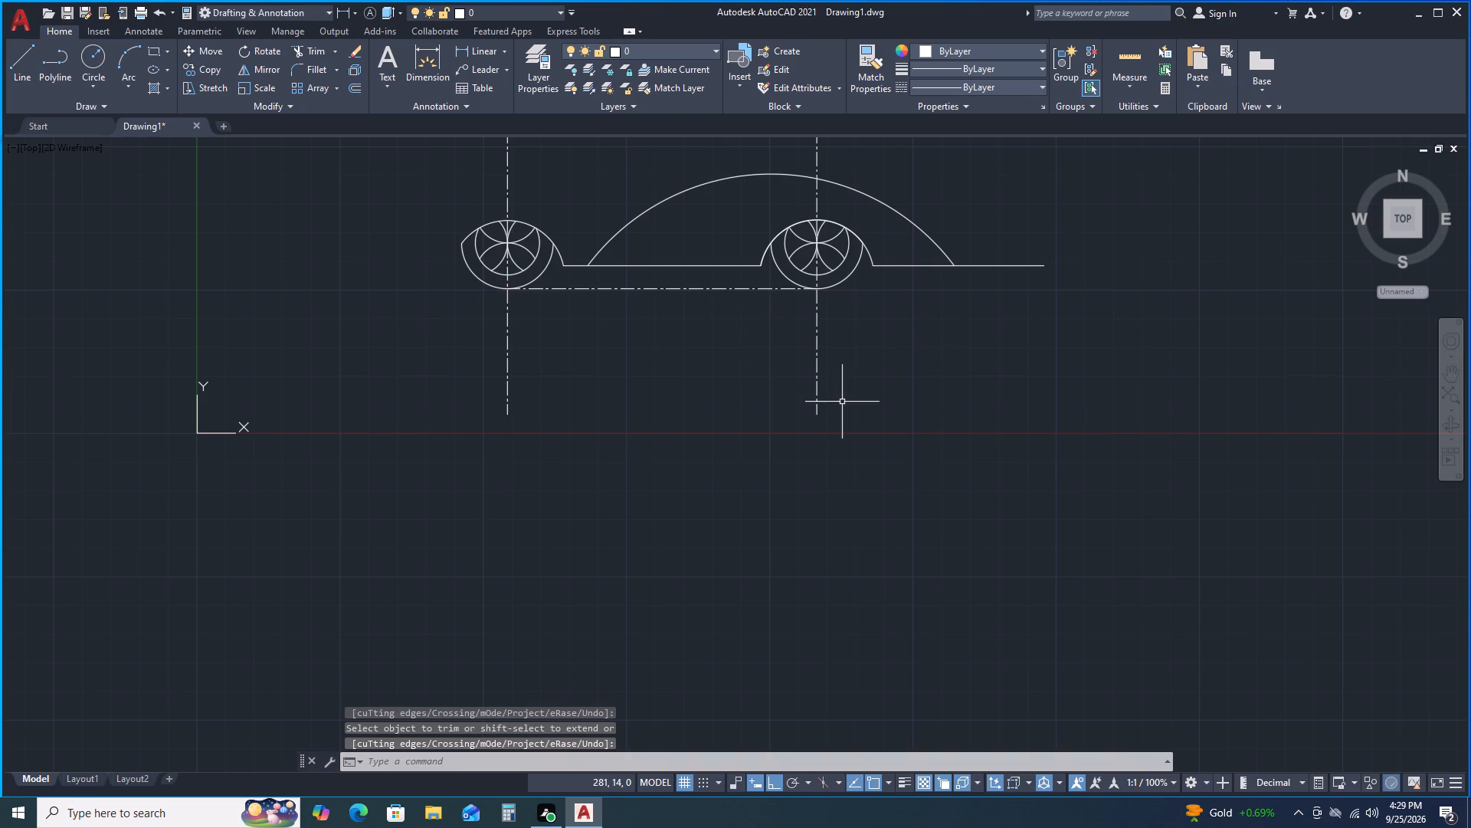
Draw a circle of radius 85 mm centred 85 mm above and 15 mm left of the right circle group's lowest point.
{"action": "middle_click_drag", "start_coordinate": [874, 356], "coordinate": [791, 496]}
{"action": "scroll", "coordinate": [856, 261], "scroll_direction": "up", "scroll_amount": 1}
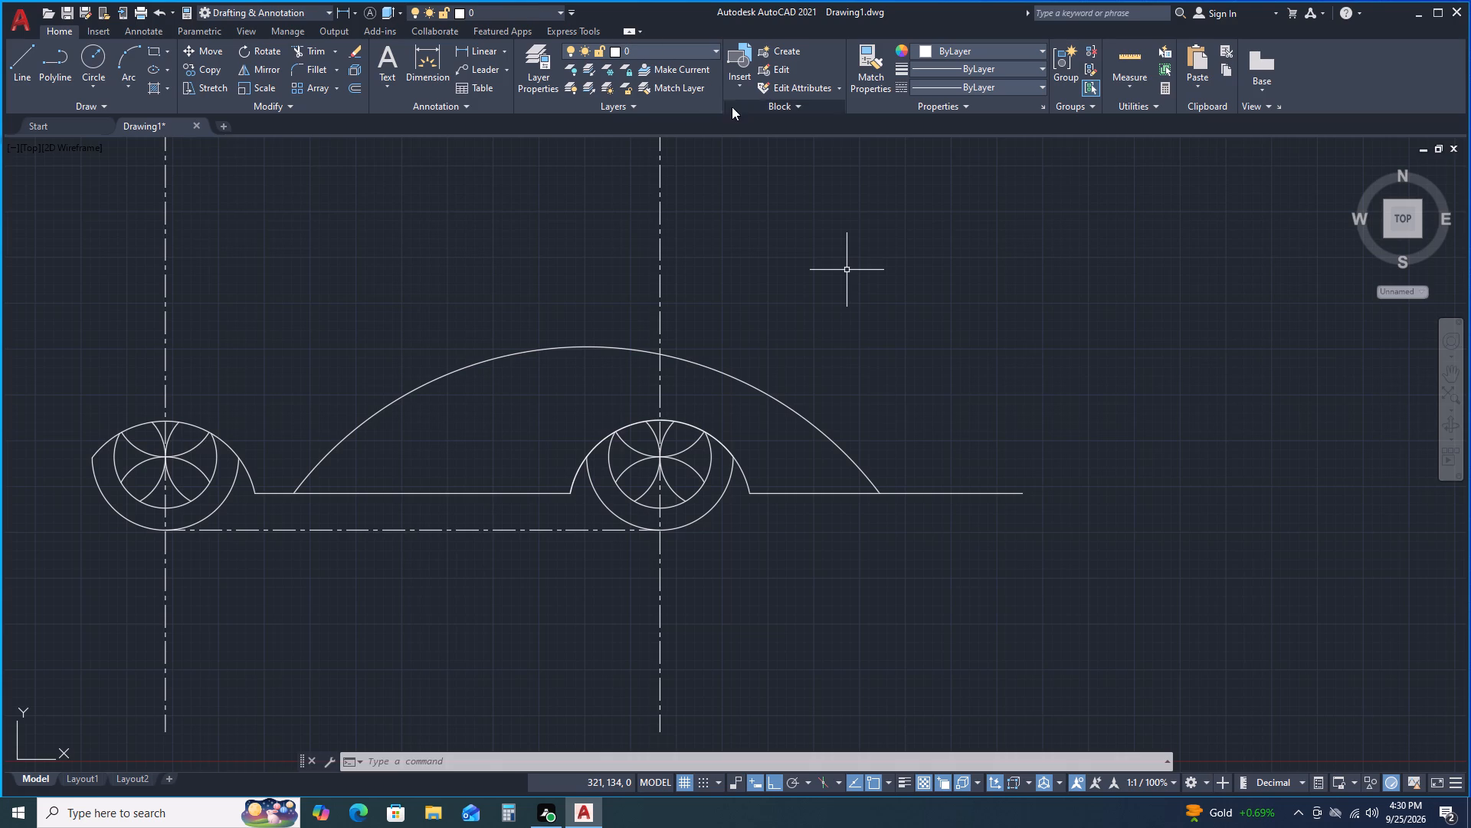
{"action": "left_click", "coordinate": [103, 58]}
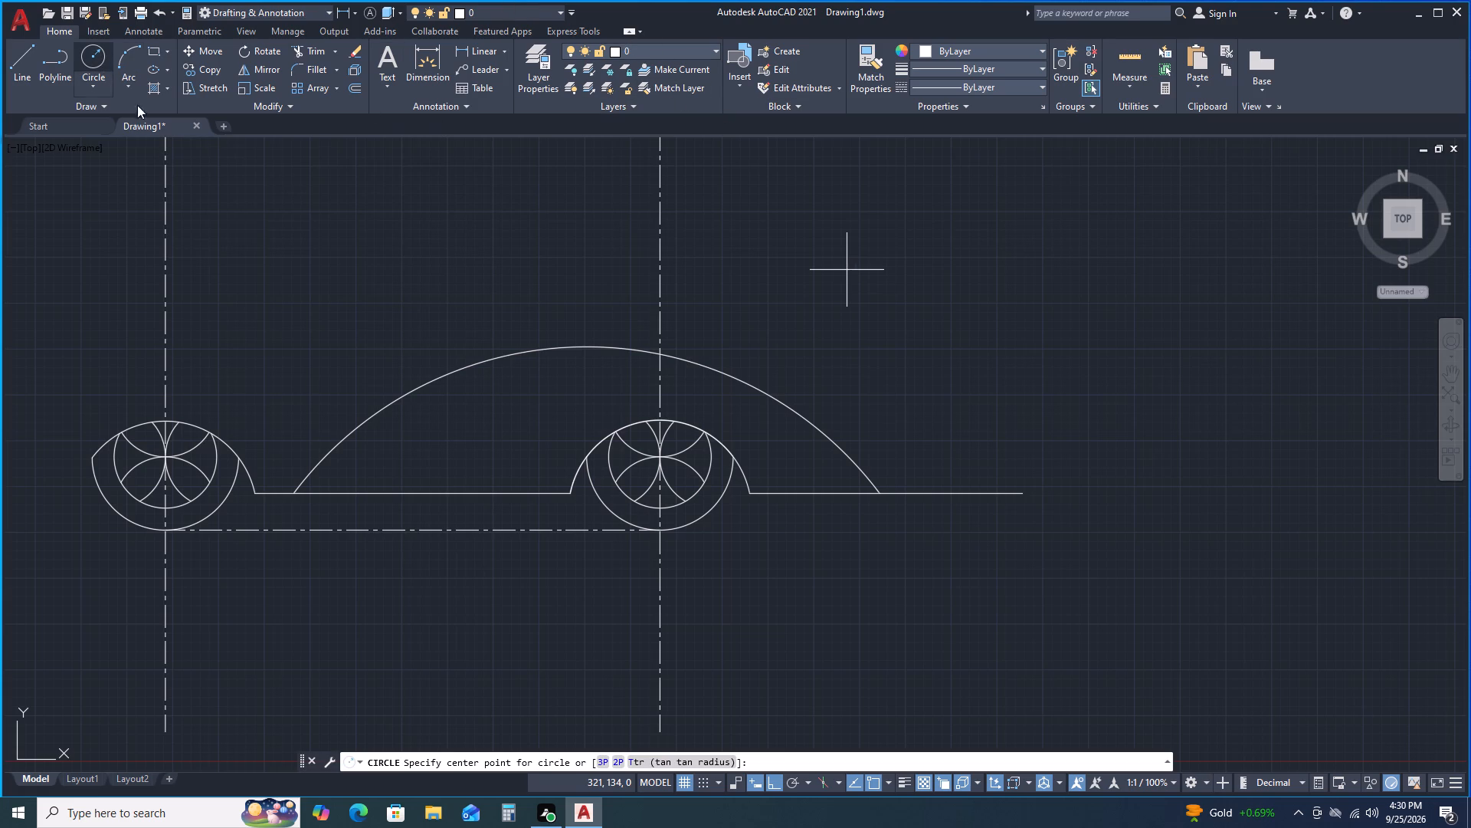
{"action": "key", "text": "t"}
{"action": "key", "text": "k"}
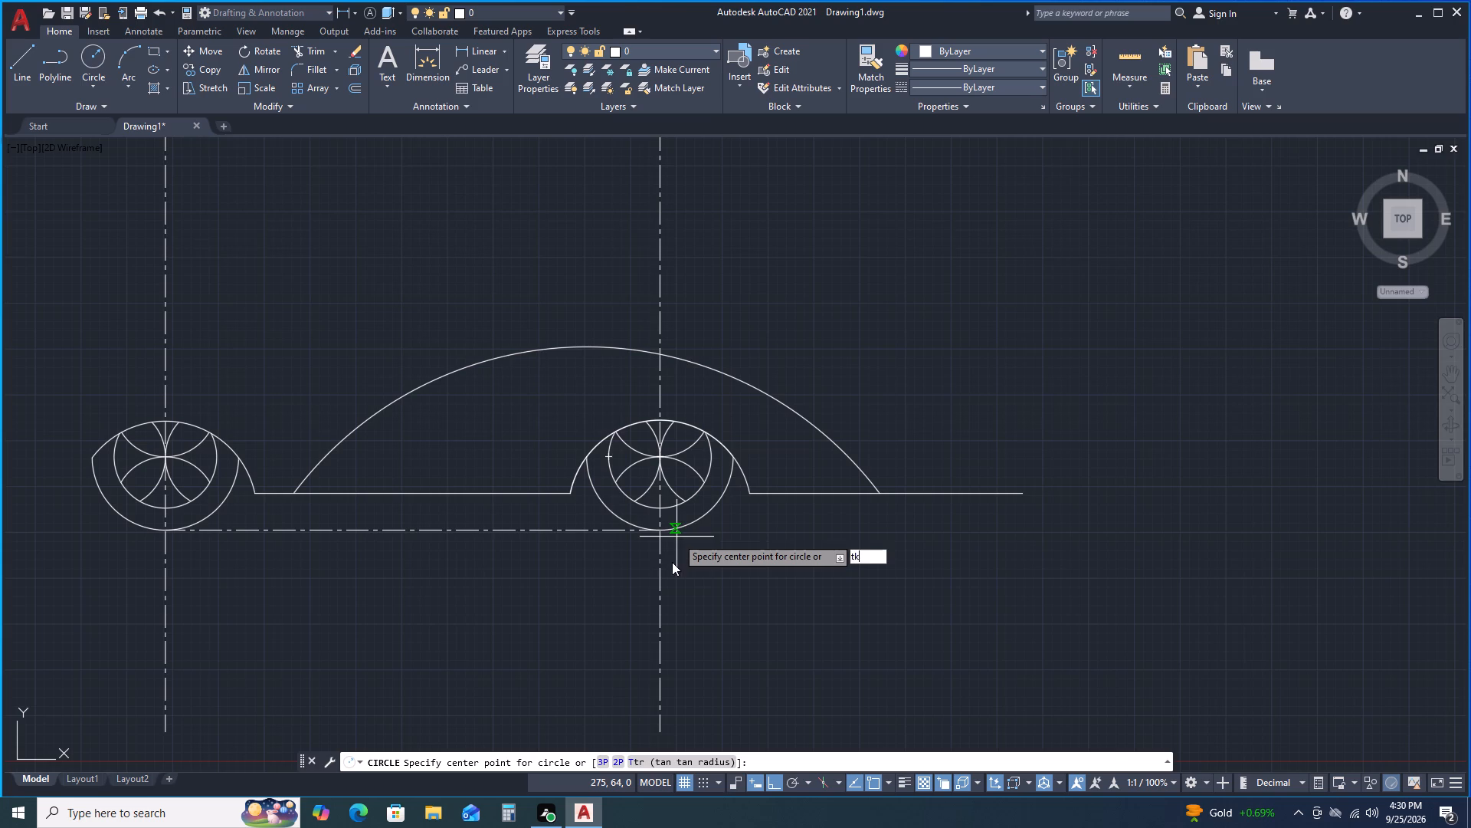
{"action": "key", "text": "Return"}
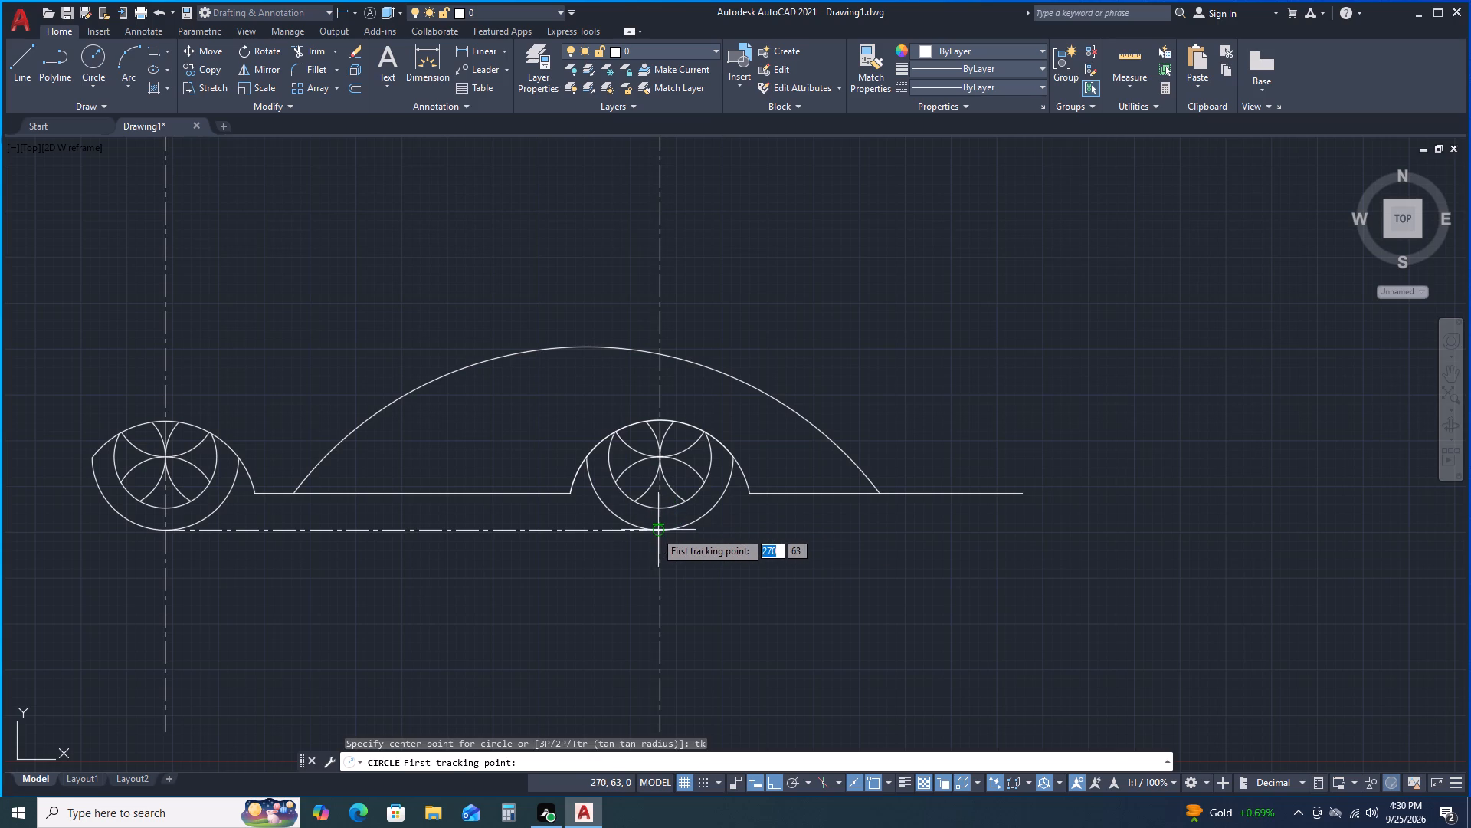
{"action": "left_click", "coordinate": [662, 531]}
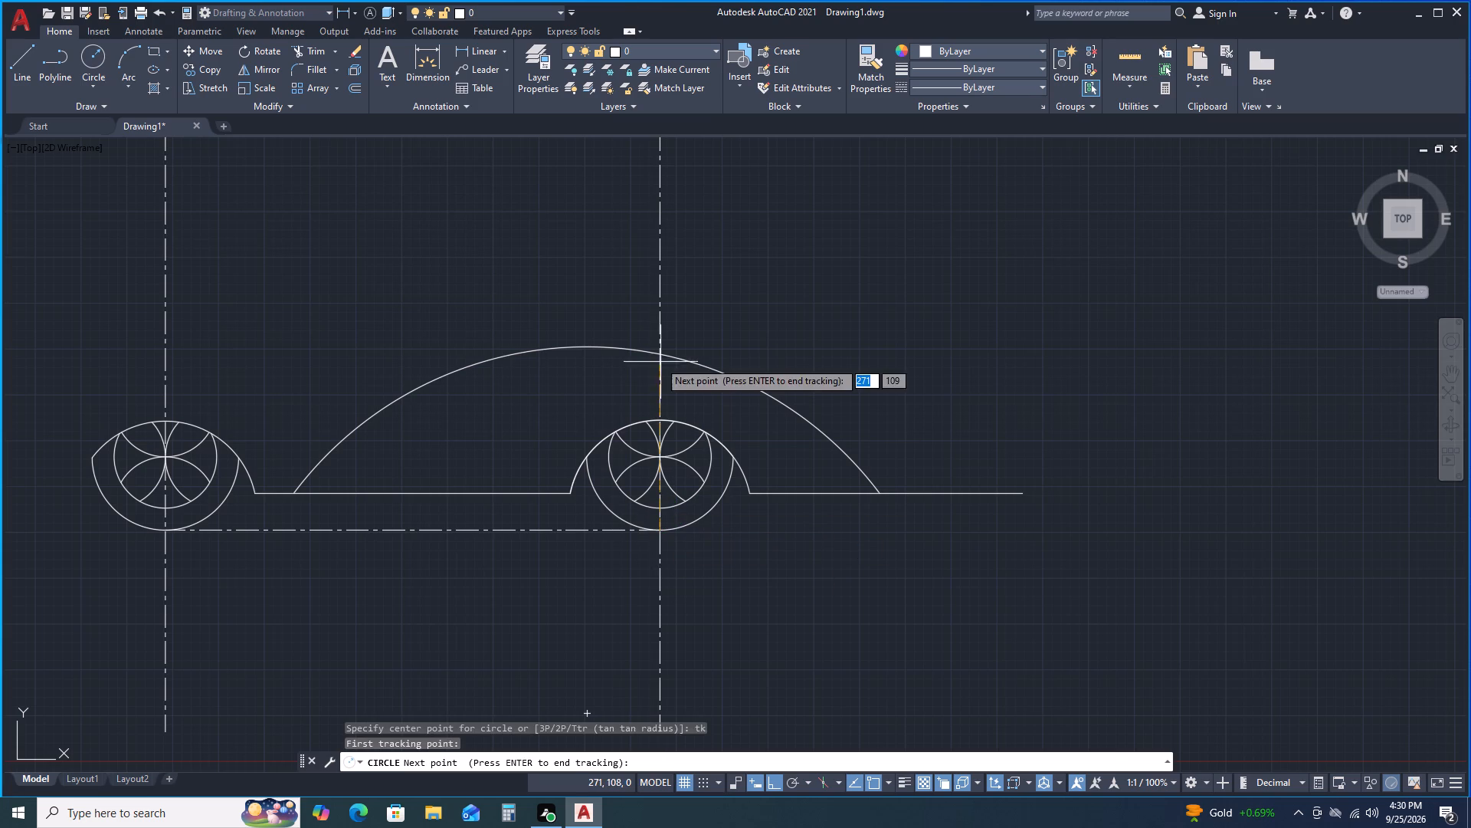
{"action": "type", "text": "85"}
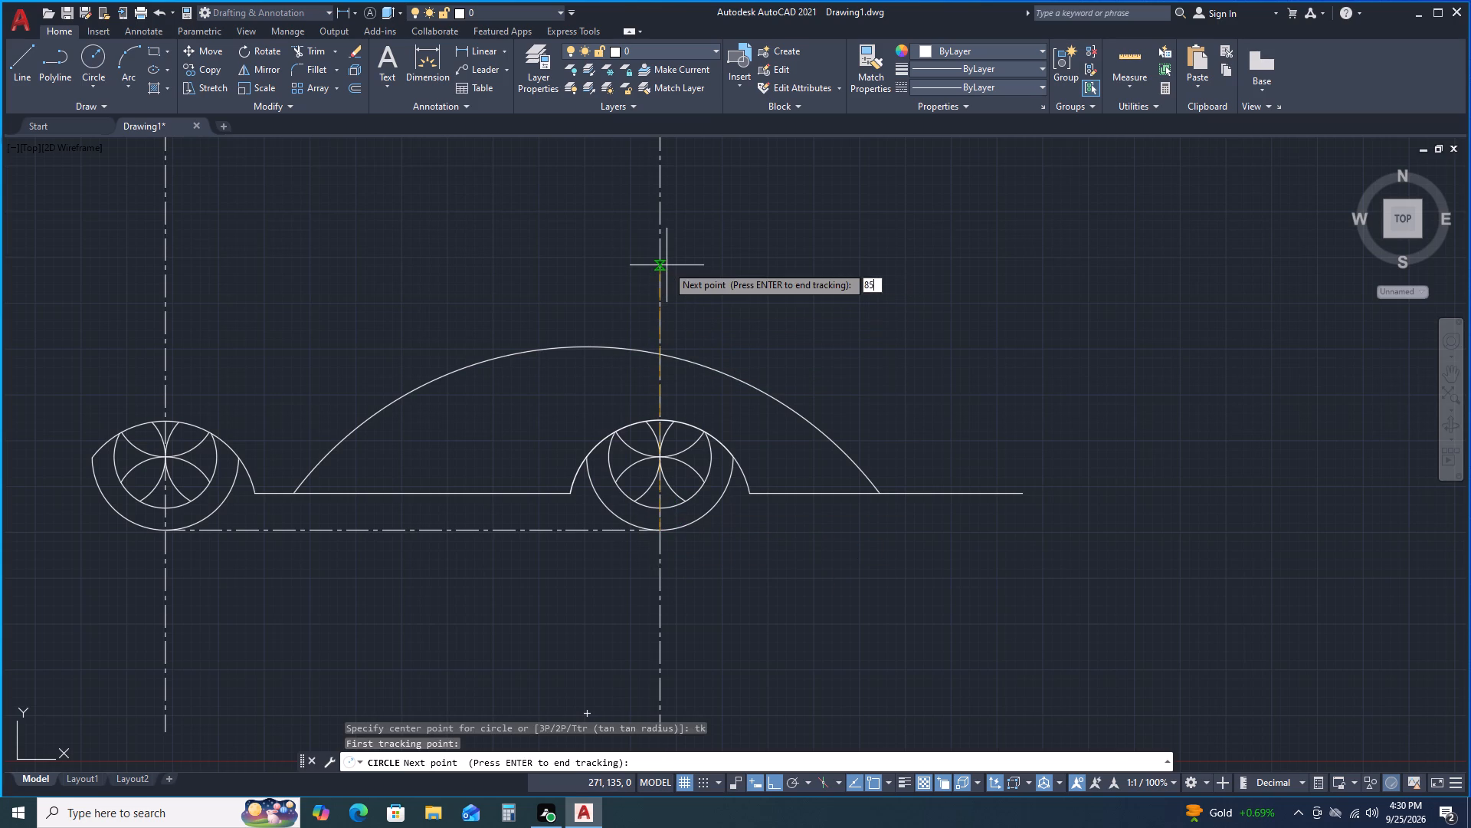
{"action": "key", "text": "Return"}
{"action": "type", "text": "15"}
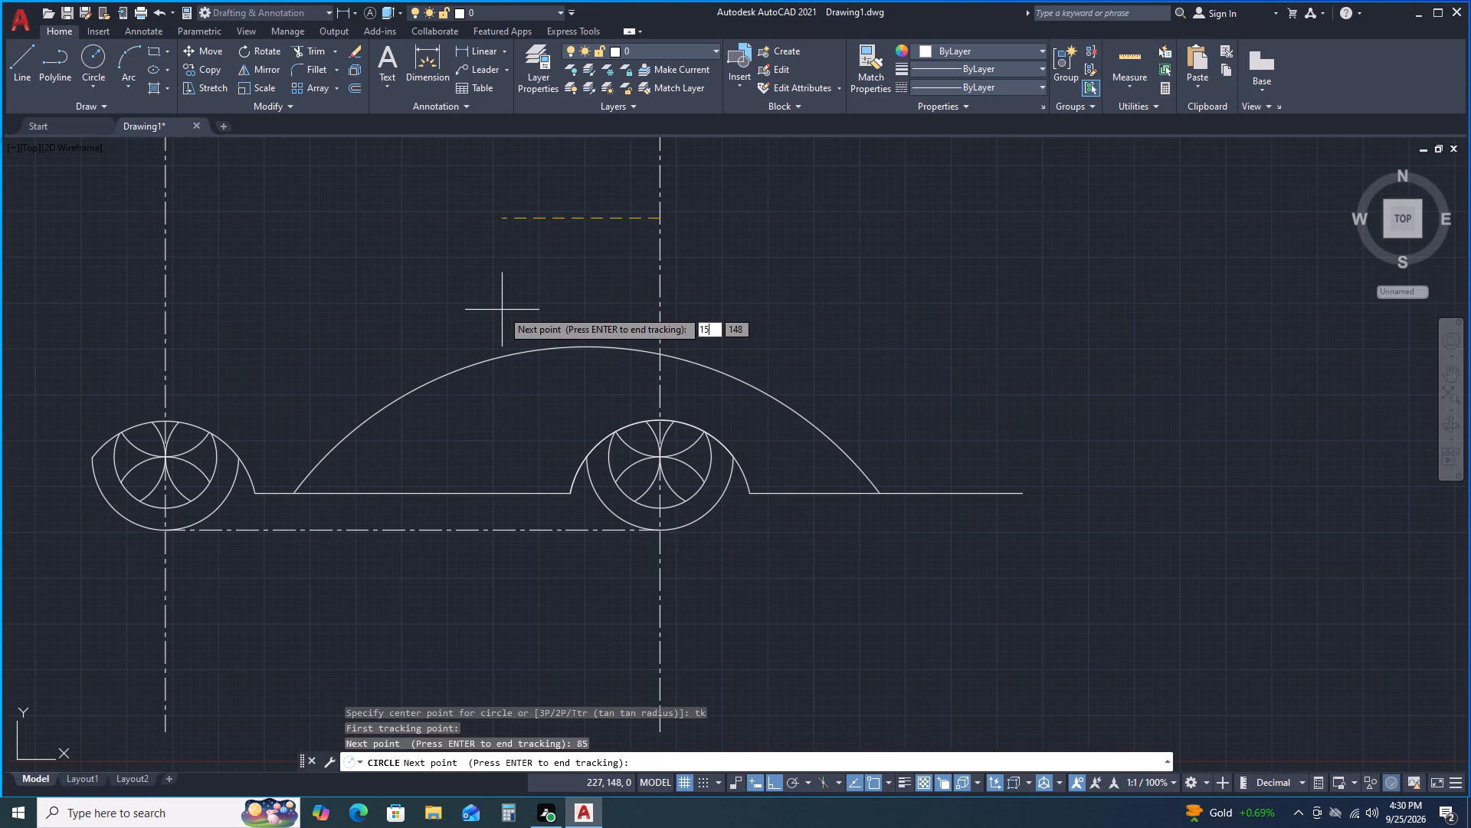
{"action": "key", "text": "Return"}
{"action": "key", "text": "Return"}
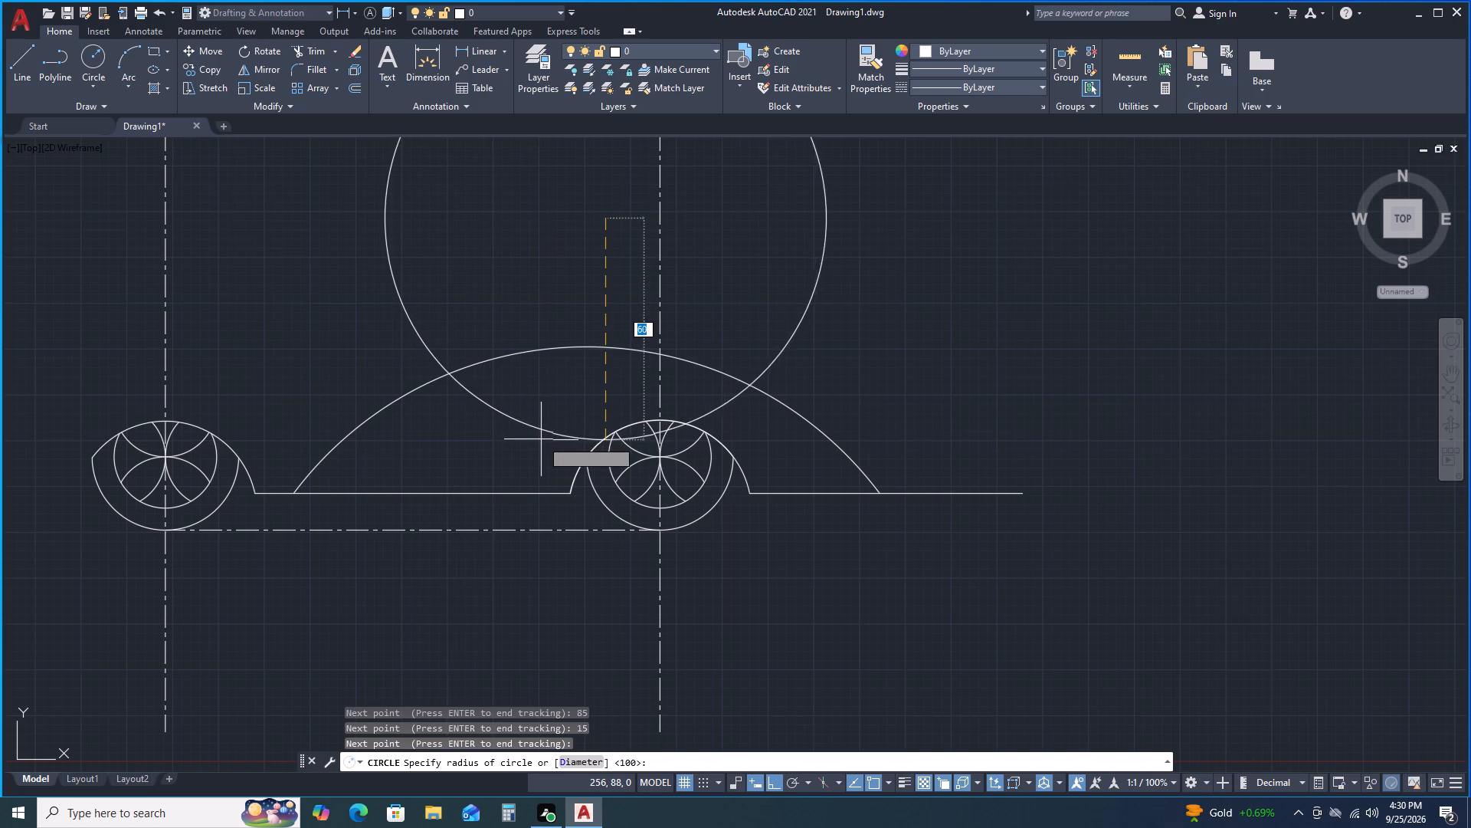
{"action": "key", "text": "8"}
{"action": "key", "text": "5"}
{"action": "key", "text": "Return"}
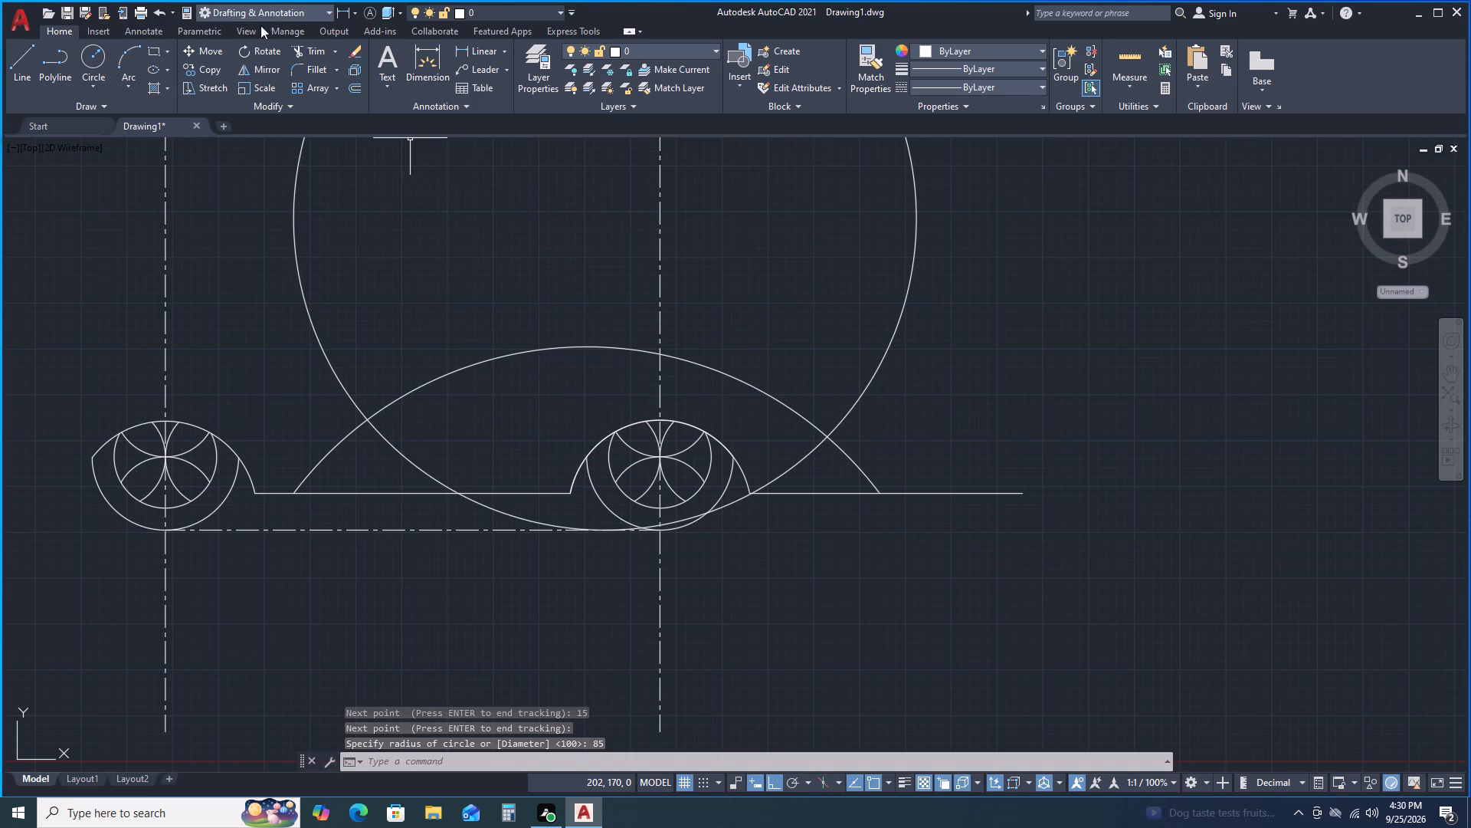
Trim the 85 mm-radius circle to just the arc between the far-right horizontal line and the right side of the 100 mm-radius arc.
{"action": "left_click", "coordinate": [319, 45]}
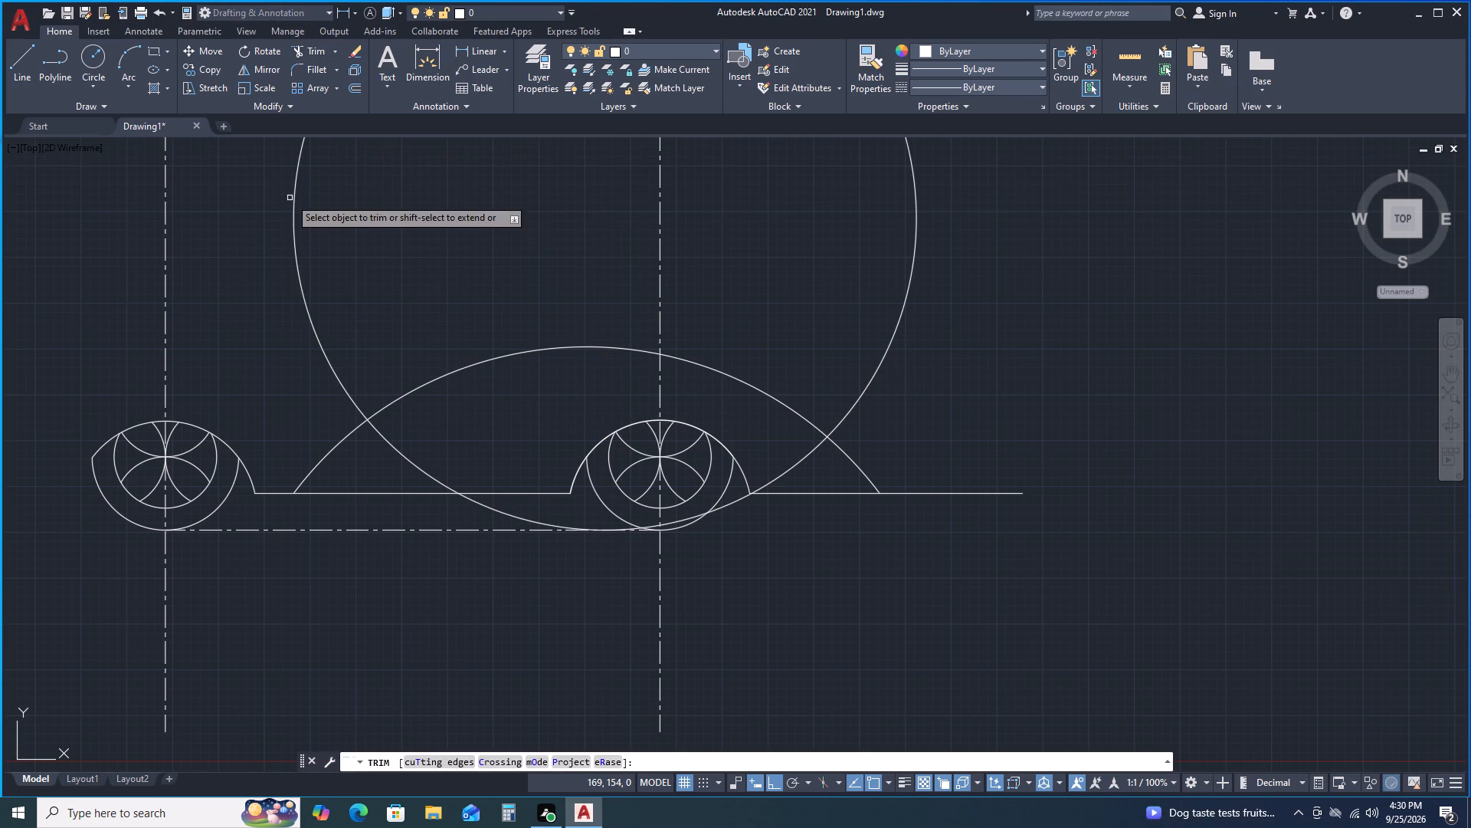
{"action": "left_click", "coordinate": [293, 209]}
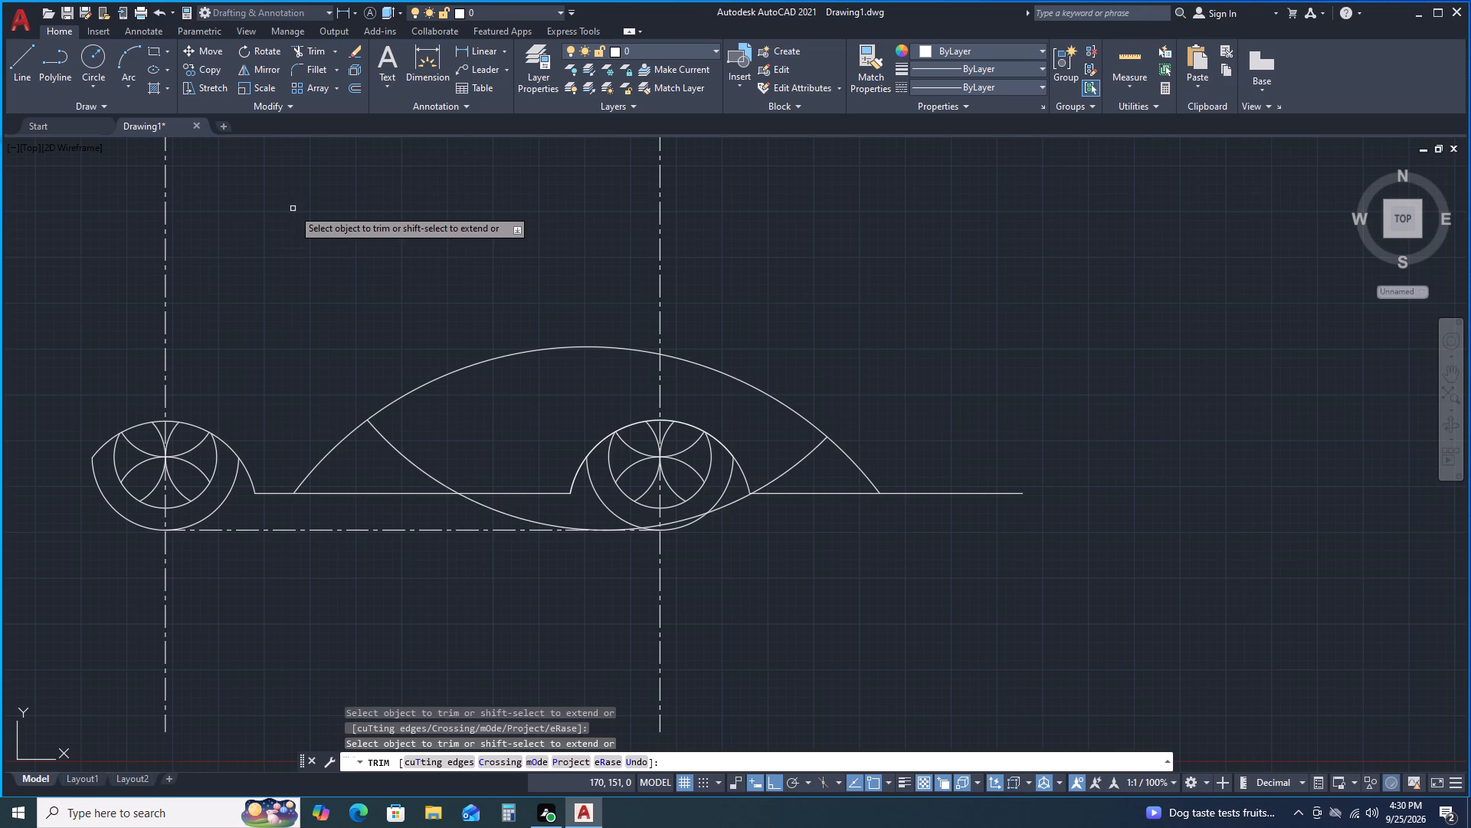
{"action": "left_click", "coordinate": [402, 456]}
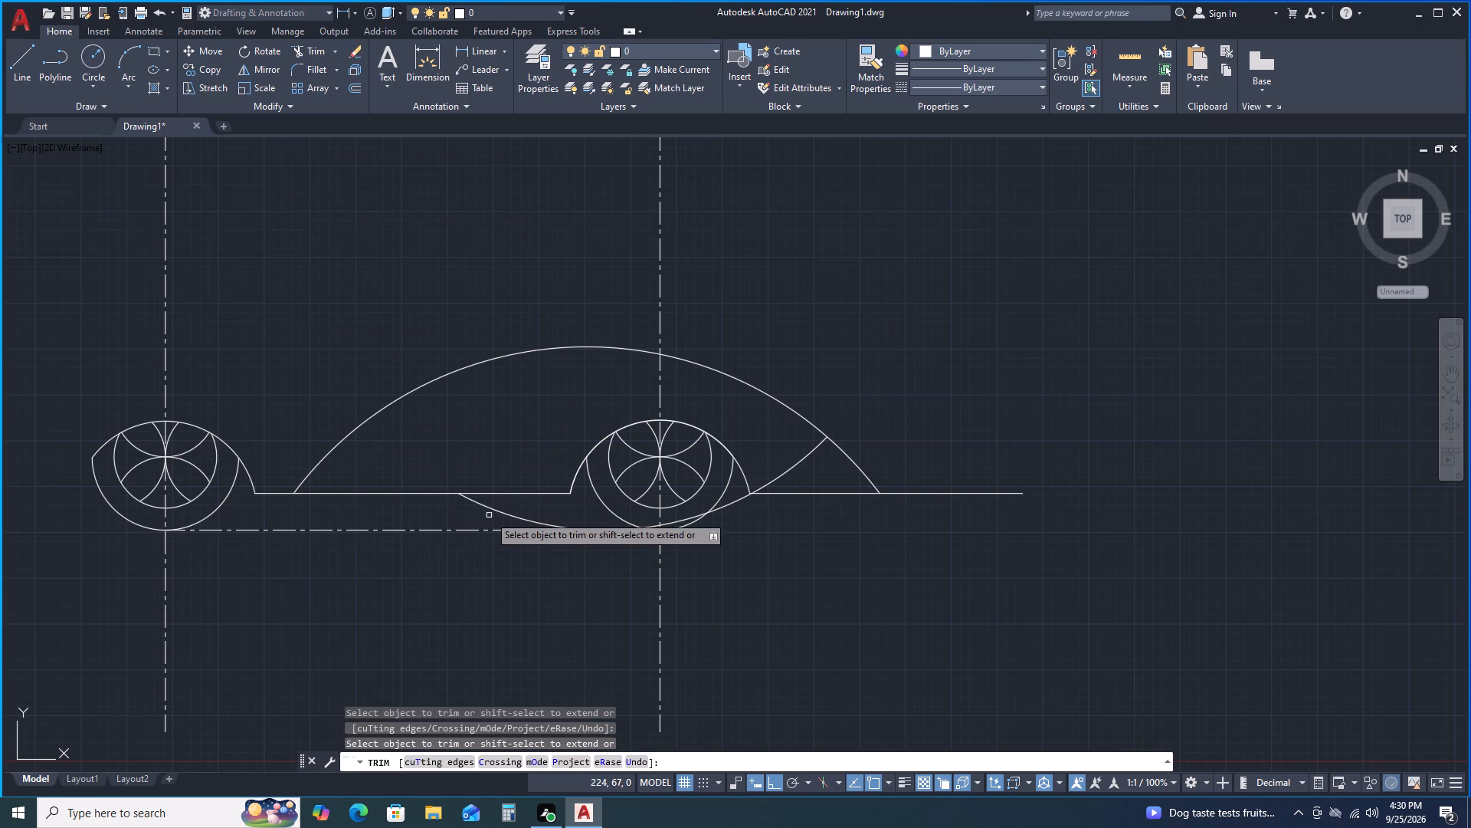
{"action": "left_click", "coordinate": [499, 511]}
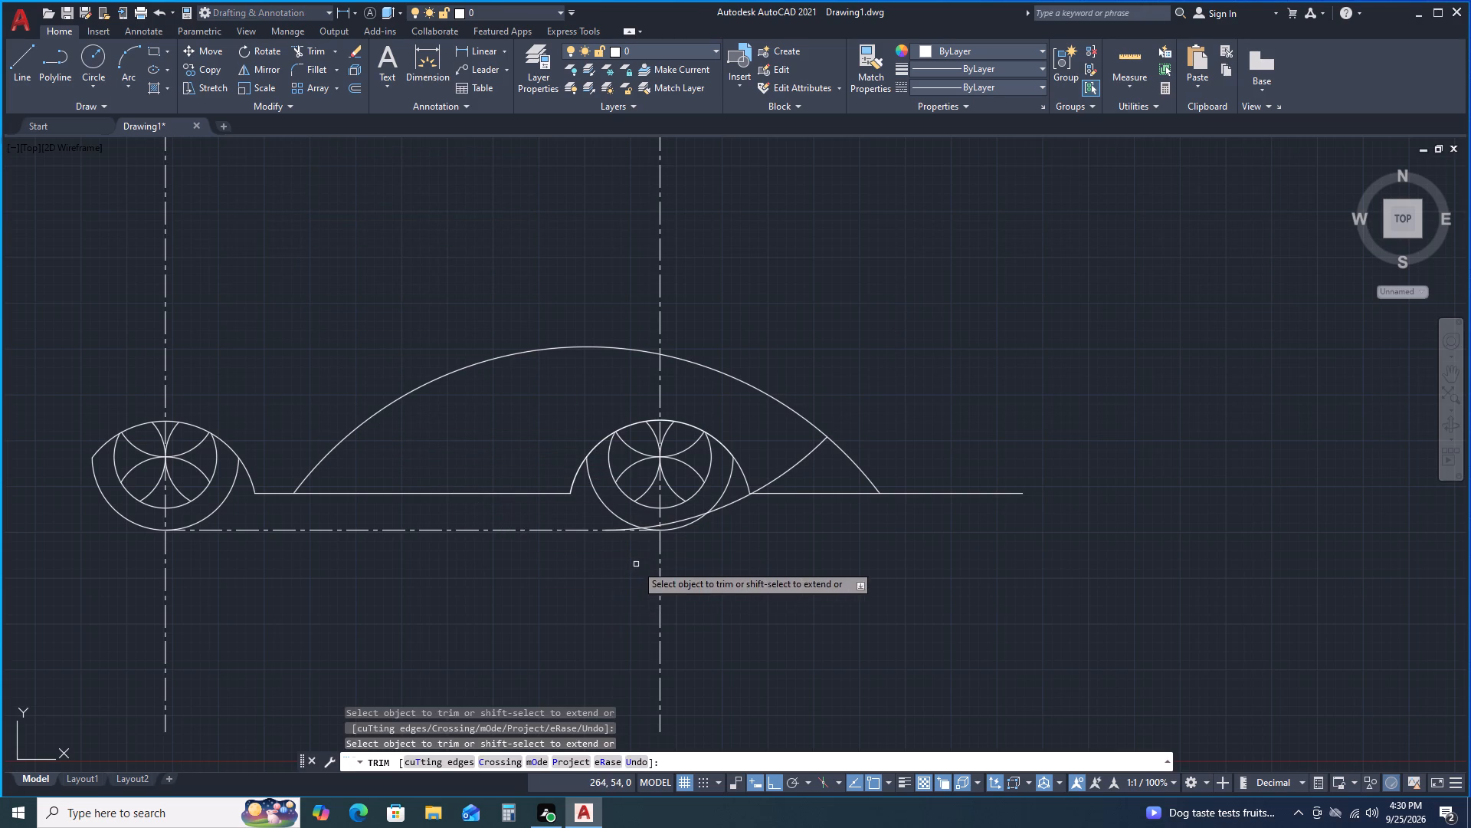
{"action": "scroll", "coordinate": [667, 514], "scroll_direction": "up", "scroll_amount": 3}
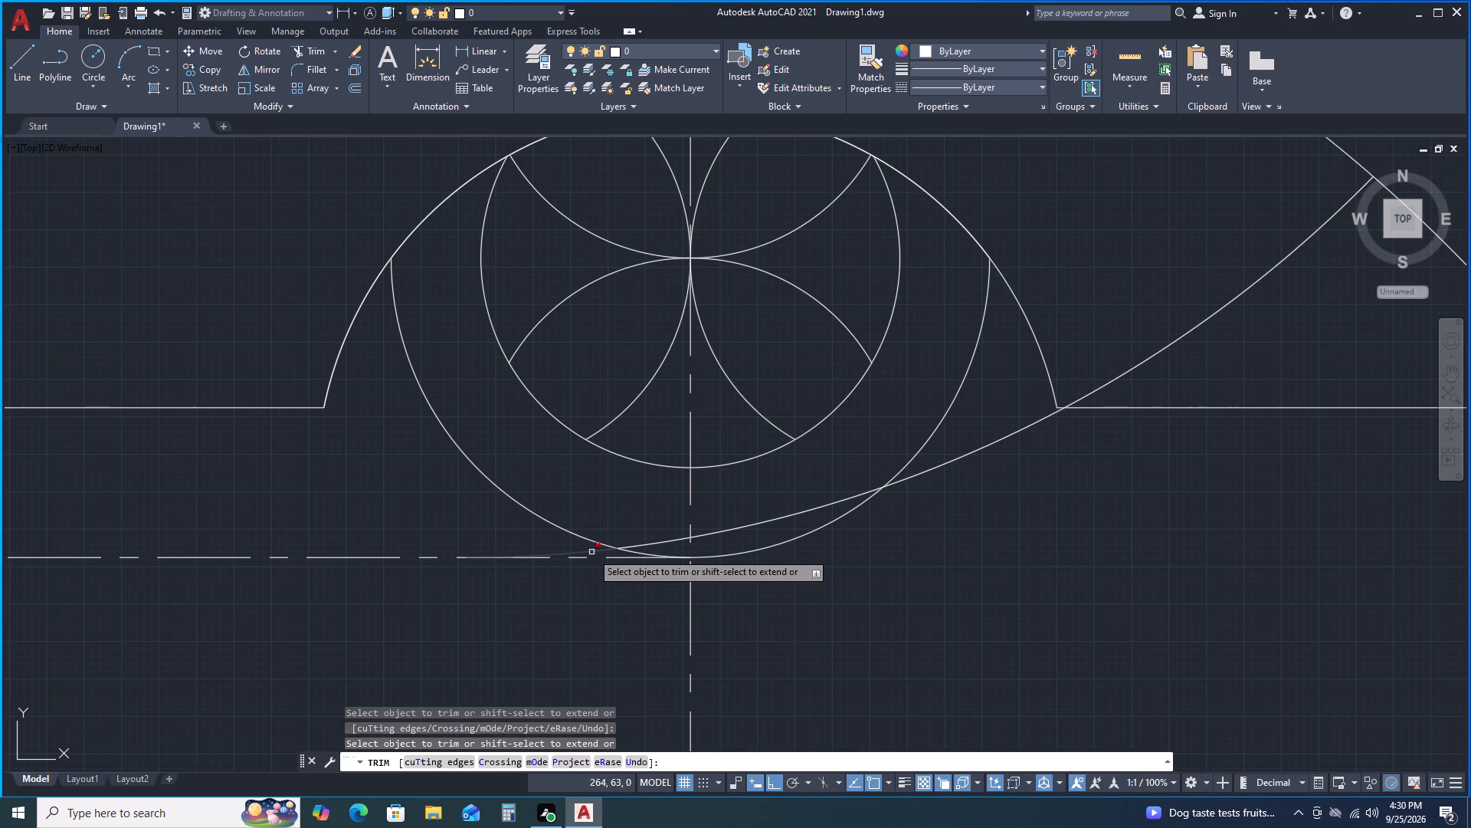
{"action": "left_click", "coordinate": [591, 552]}
{"action": "left_click", "coordinate": [646, 547]}
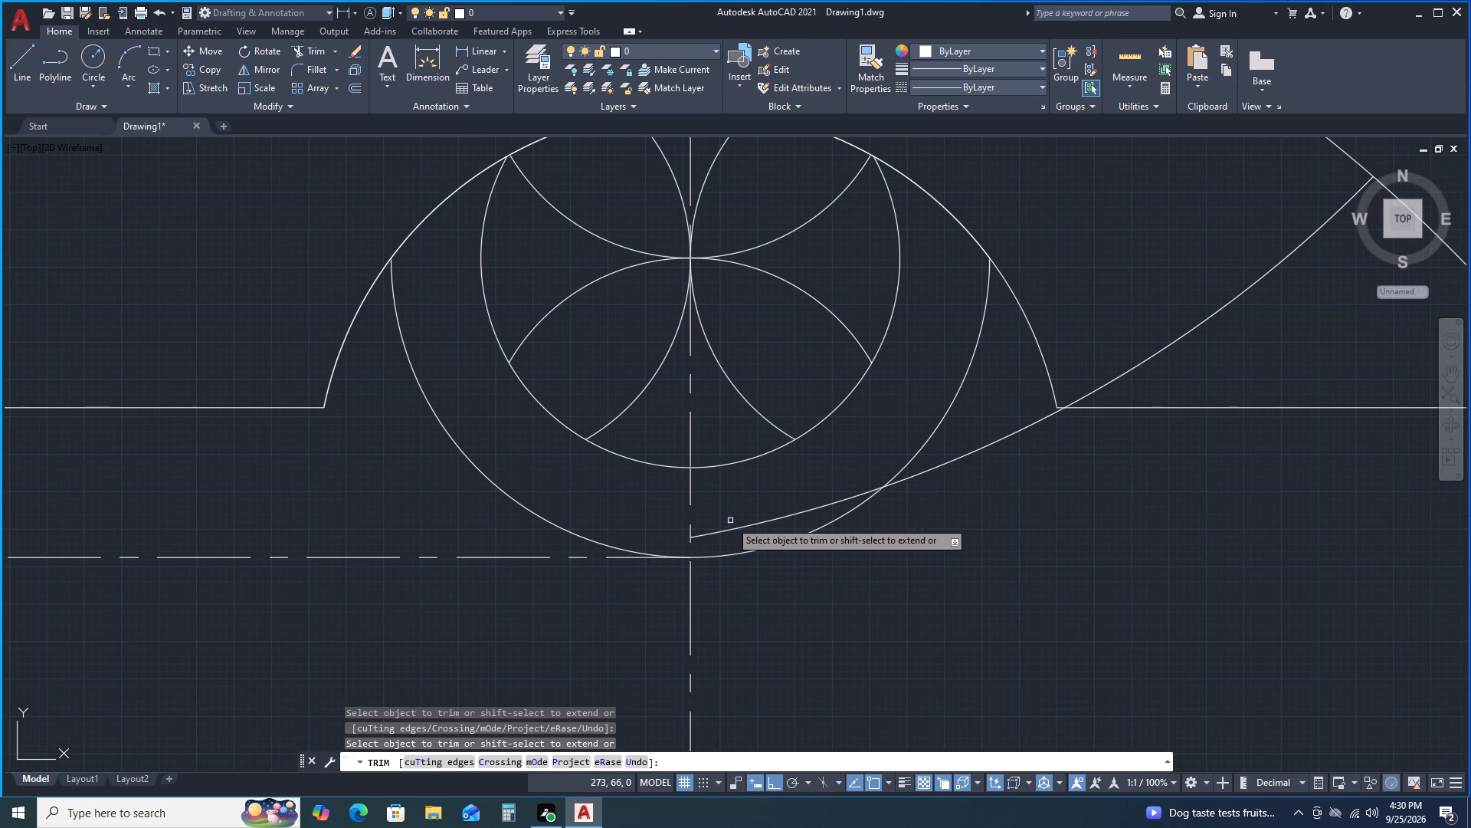
{"action": "left_click", "coordinate": [747, 525]}
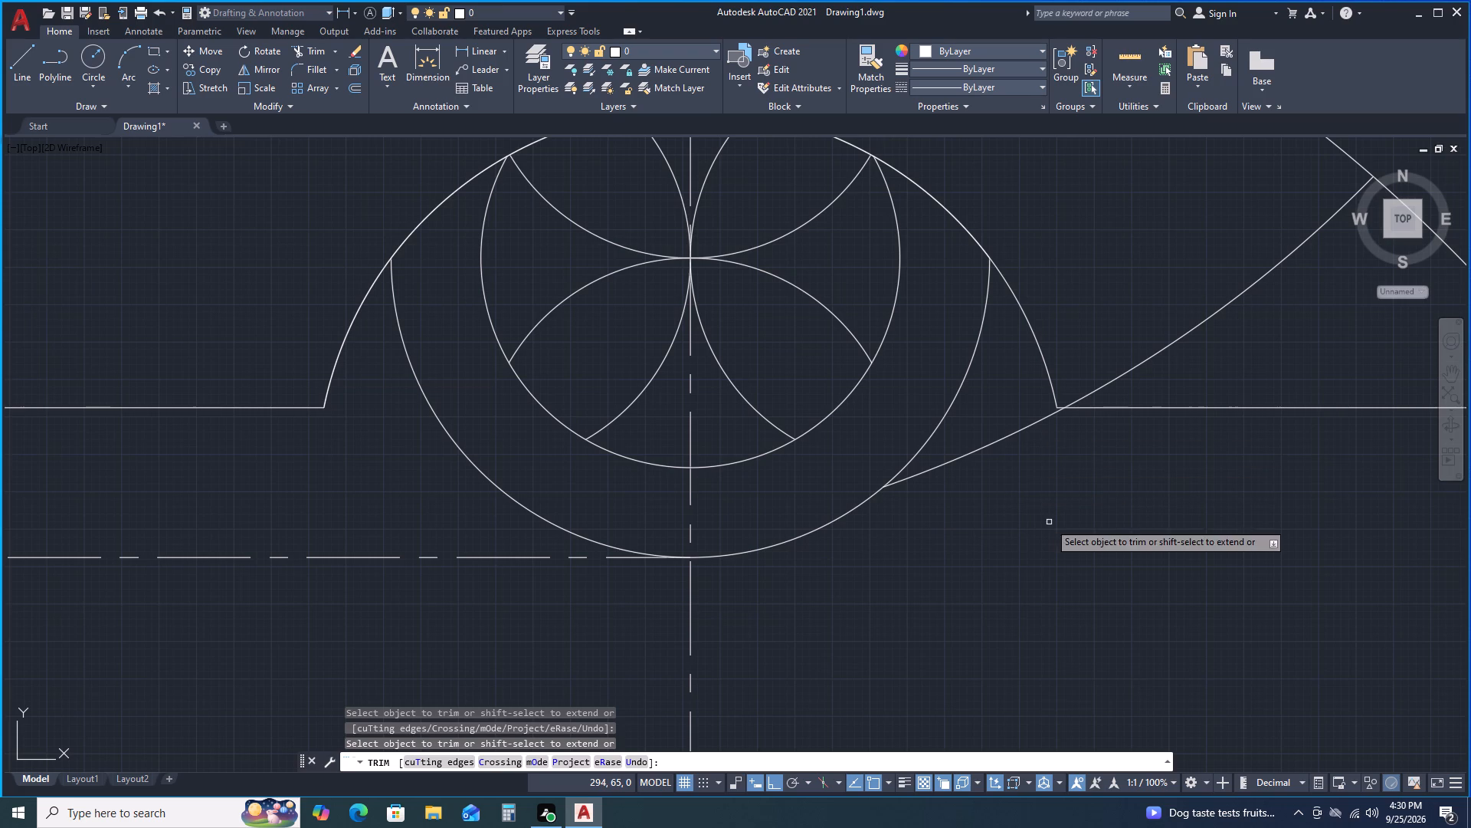
{"action": "middle_click_drag", "start_coordinate": [1049, 522], "coordinate": [857, 586]}
{"action": "scroll", "coordinate": [887, 488], "scroll_direction": "up", "scroll_amount": 2}
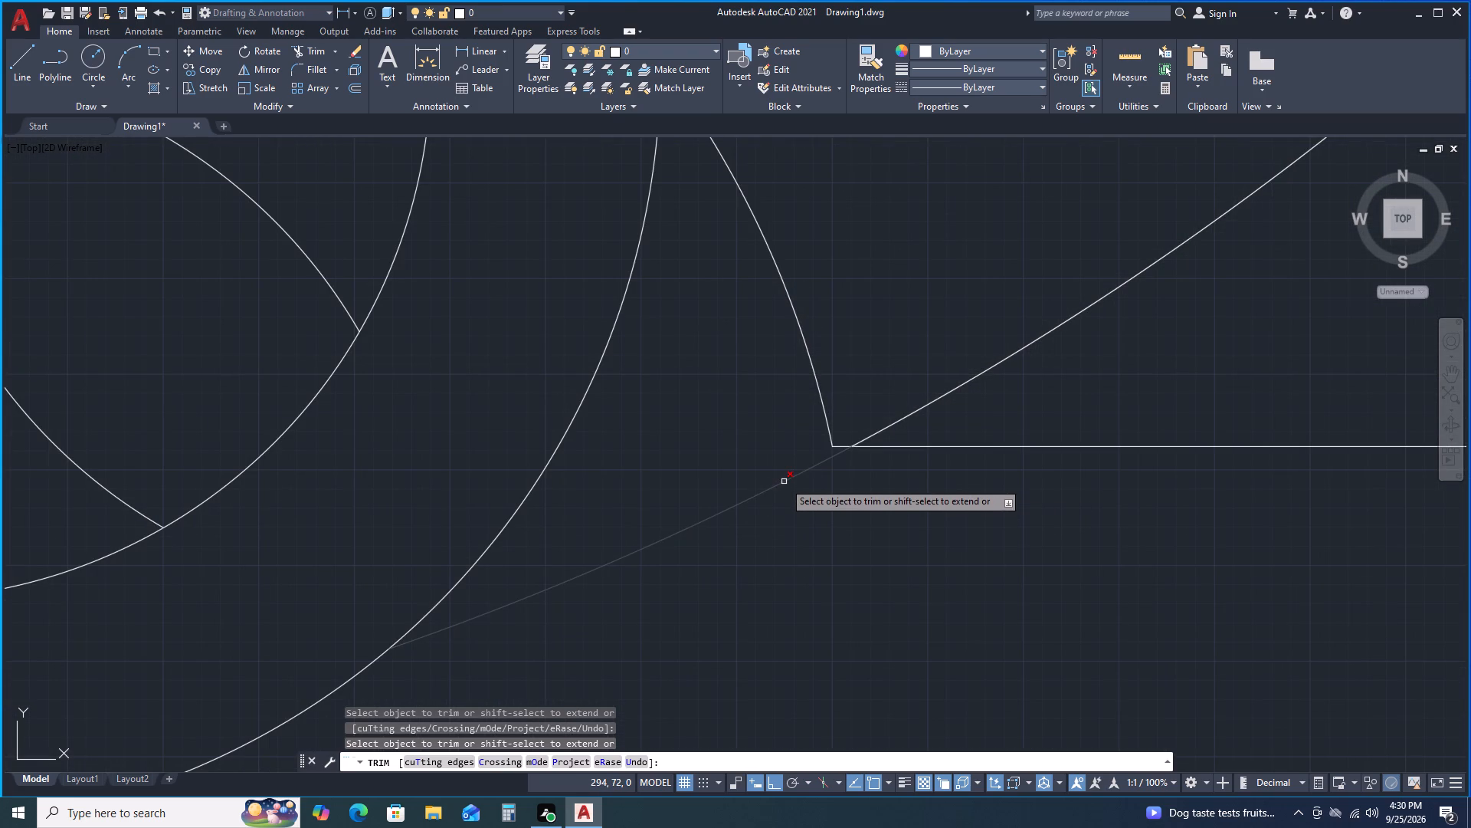
{"action": "middle_click_drag", "start_coordinate": [896, 537], "coordinate": [862, 593]}
{"action": "scroll", "coordinate": [858, 590], "scroll_direction": "down", "scroll_amount": 2}
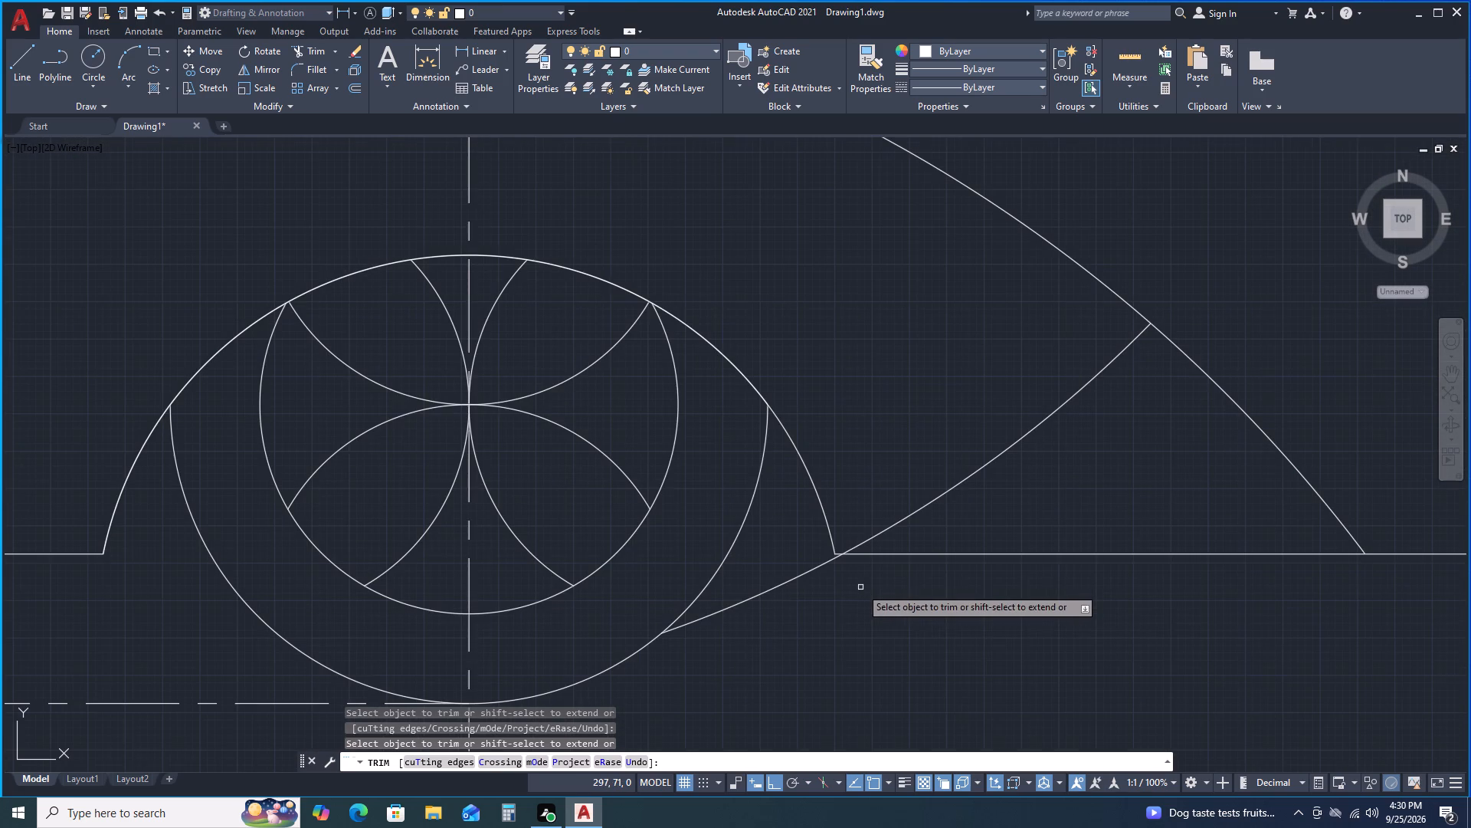
{"action": "scroll", "coordinate": [783, 564], "scroll_direction": "up", "scroll_amount": 1}
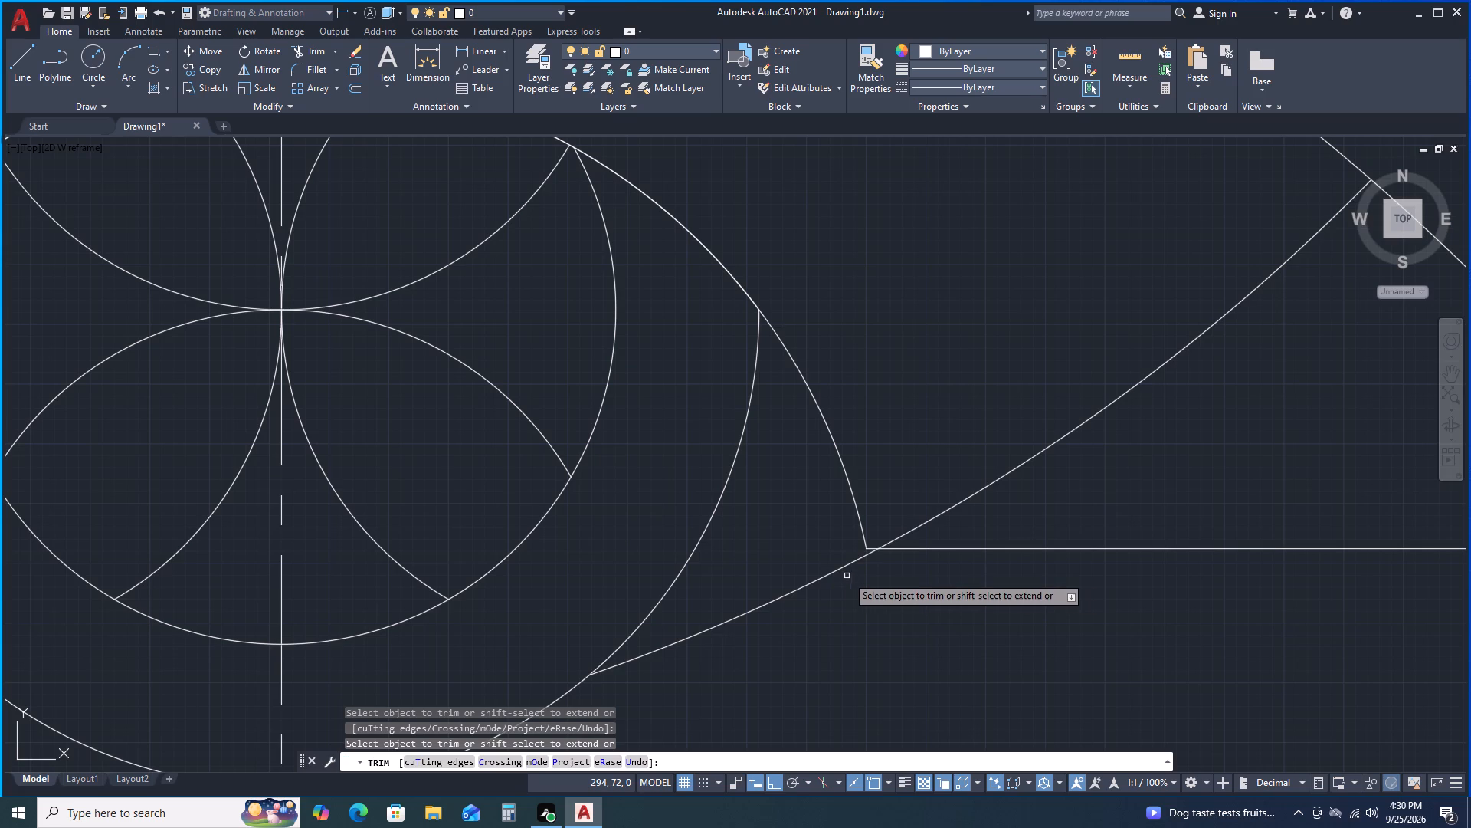
{"action": "left_click", "coordinate": [834, 573]}
{"action": "scroll", "coordinate": [1089, 485], "scroll_direction": "up", "scroll_amount": 1}
{"action": "scroll", "coordinate": [1076, 495], "scroll_direction": "down", "scroll_amount": 2}
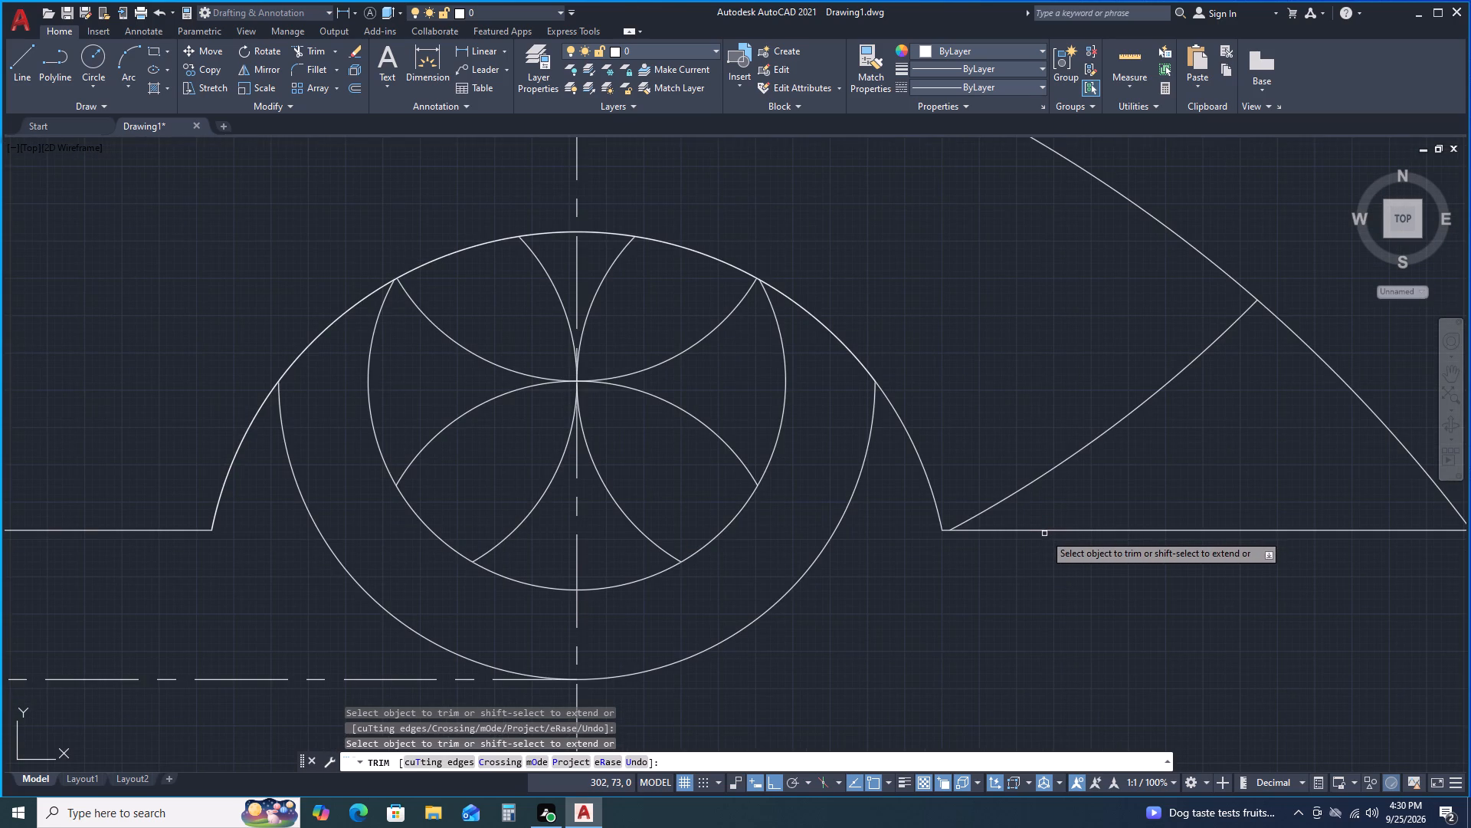
Trim the far-right horizontal line beyond the 85 mm-radius arc and the 100 mm-radius arc's lower-right end beyond their intersection.
{"action": "left_click", "coordinate": [1037, 531]}
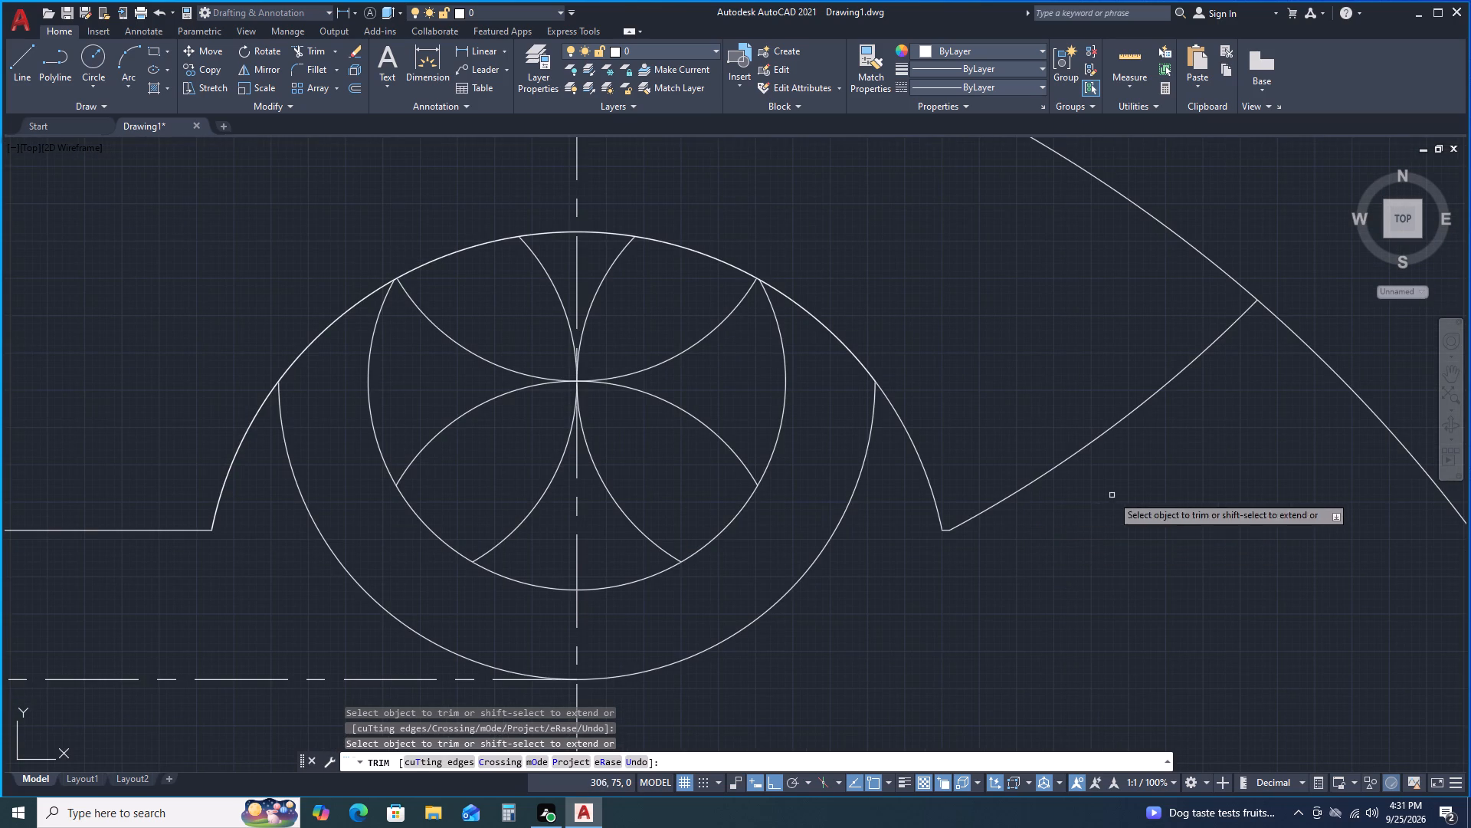
{"action": "left_click", "coordinate": [1391, 435]}
{"action": "scroll", "coordinate": [1094, 550], "scroll_direction": "down", "scroll_amount": 1}
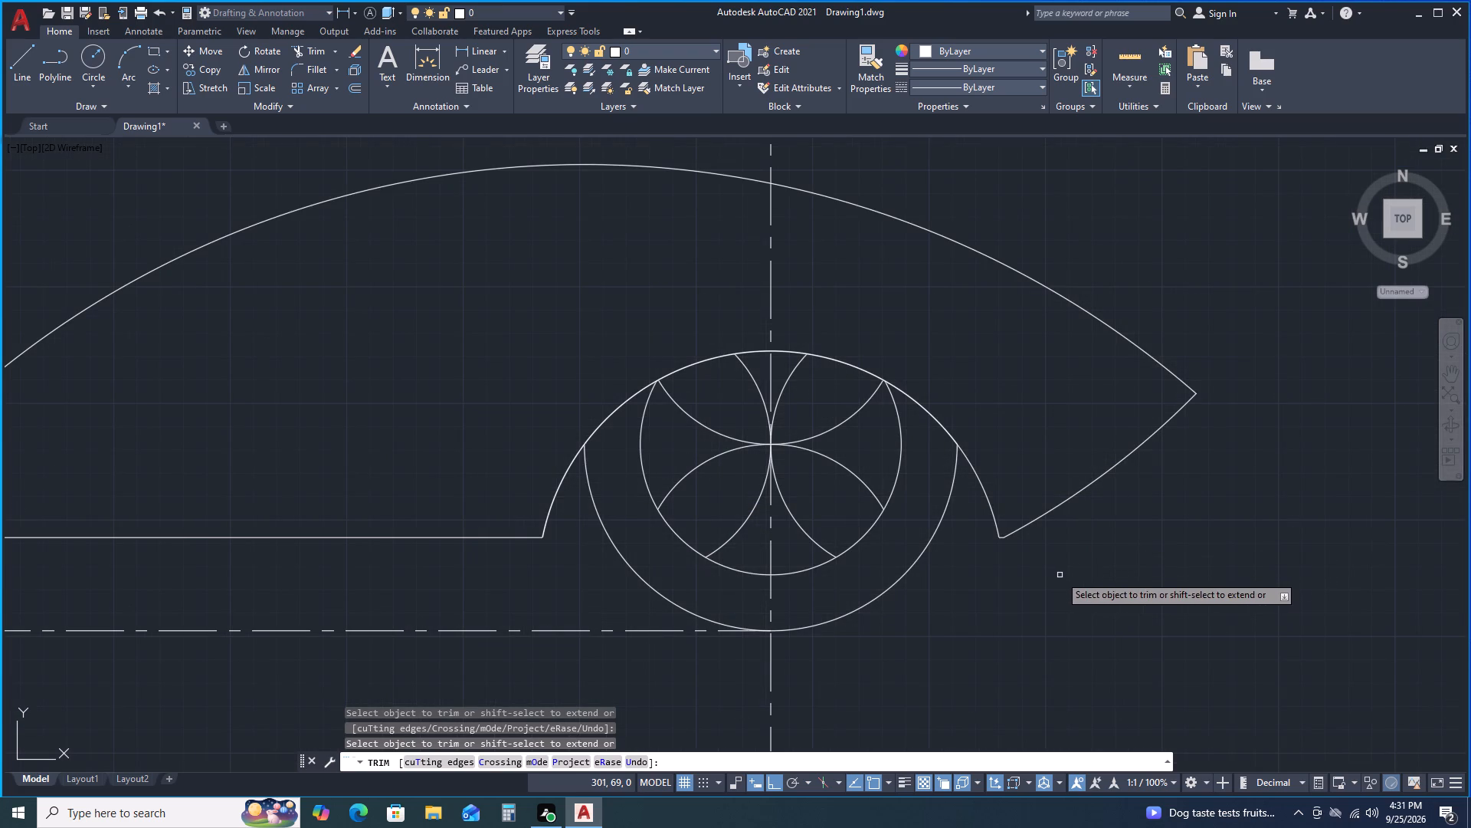
{"action": "key", "text": "space"}
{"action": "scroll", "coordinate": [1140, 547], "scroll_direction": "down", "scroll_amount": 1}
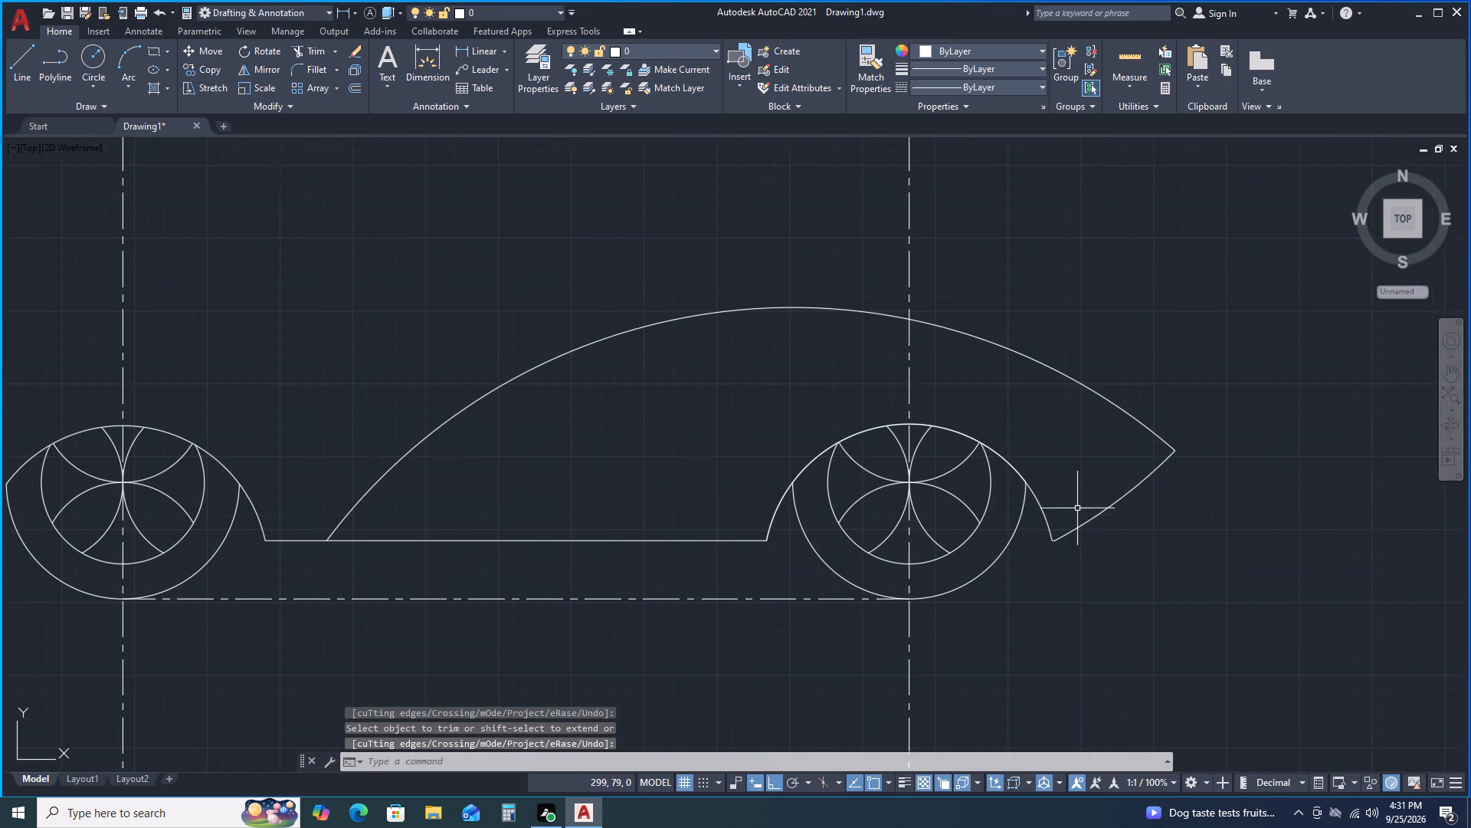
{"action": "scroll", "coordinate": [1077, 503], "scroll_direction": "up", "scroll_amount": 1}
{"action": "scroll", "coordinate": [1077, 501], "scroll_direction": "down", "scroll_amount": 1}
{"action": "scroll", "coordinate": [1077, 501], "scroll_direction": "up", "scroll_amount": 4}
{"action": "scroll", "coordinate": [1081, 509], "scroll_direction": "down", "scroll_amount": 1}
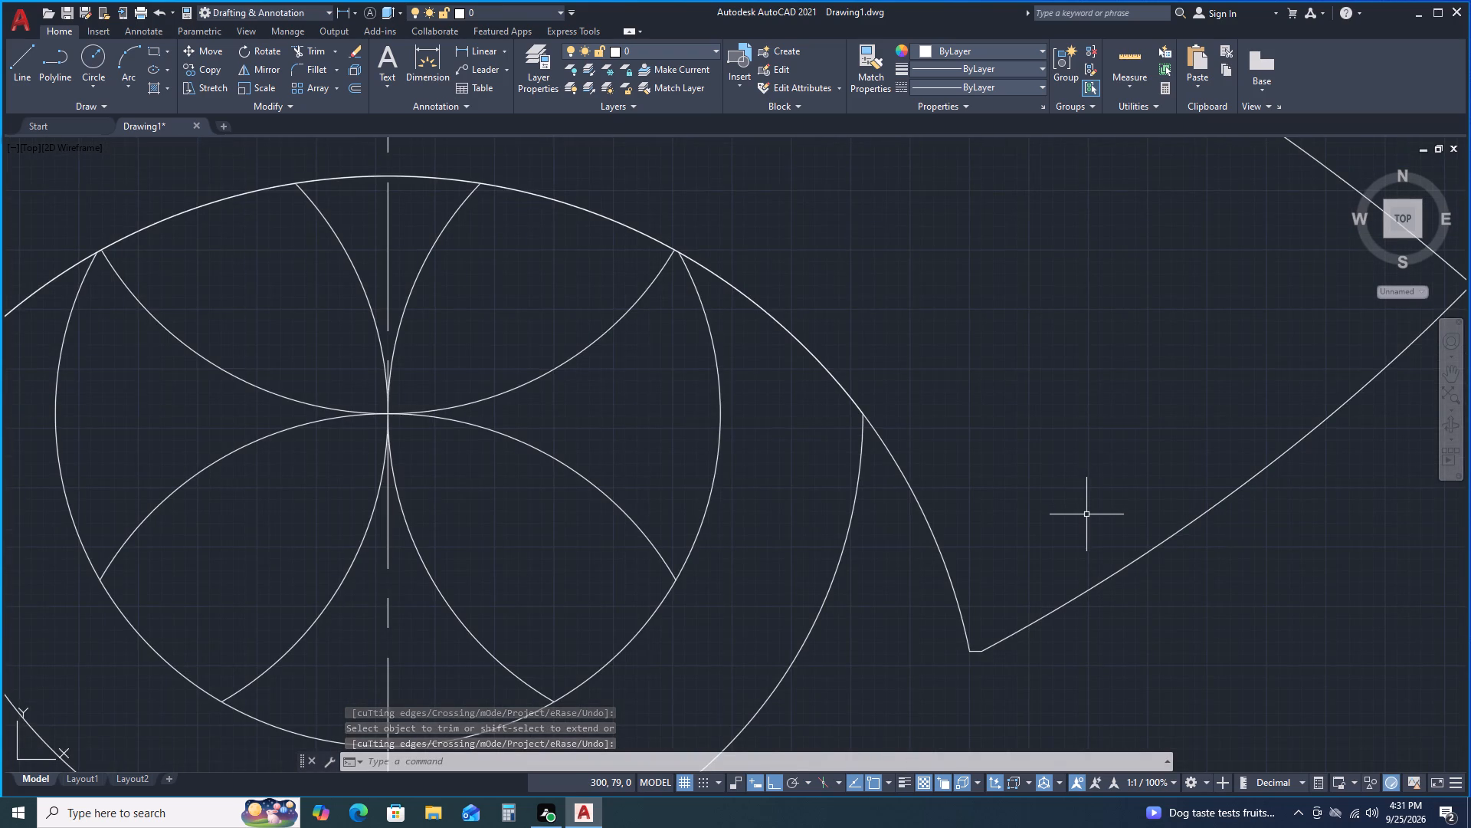
Move the 85 mm-radius arc from its lower endpoint onto the lower end of the right wheel arch.
{"action": "scroll", "coordinate": [1086, 514], "scroll_direction": "down", "scroll_amount": 3}
{"action": "scroll", "coordinate": [1195, 550], "scroll_direction": "up", "scroll_amount": 1}
{"action": "scroll", "coordinate": [1184, 540], "scroll_direction": "down", "scroll_amount": 1}
{"action": "scroll", "coordinate": [1161, 526], "scroll_direction": "up", "scroll_amount": 3}
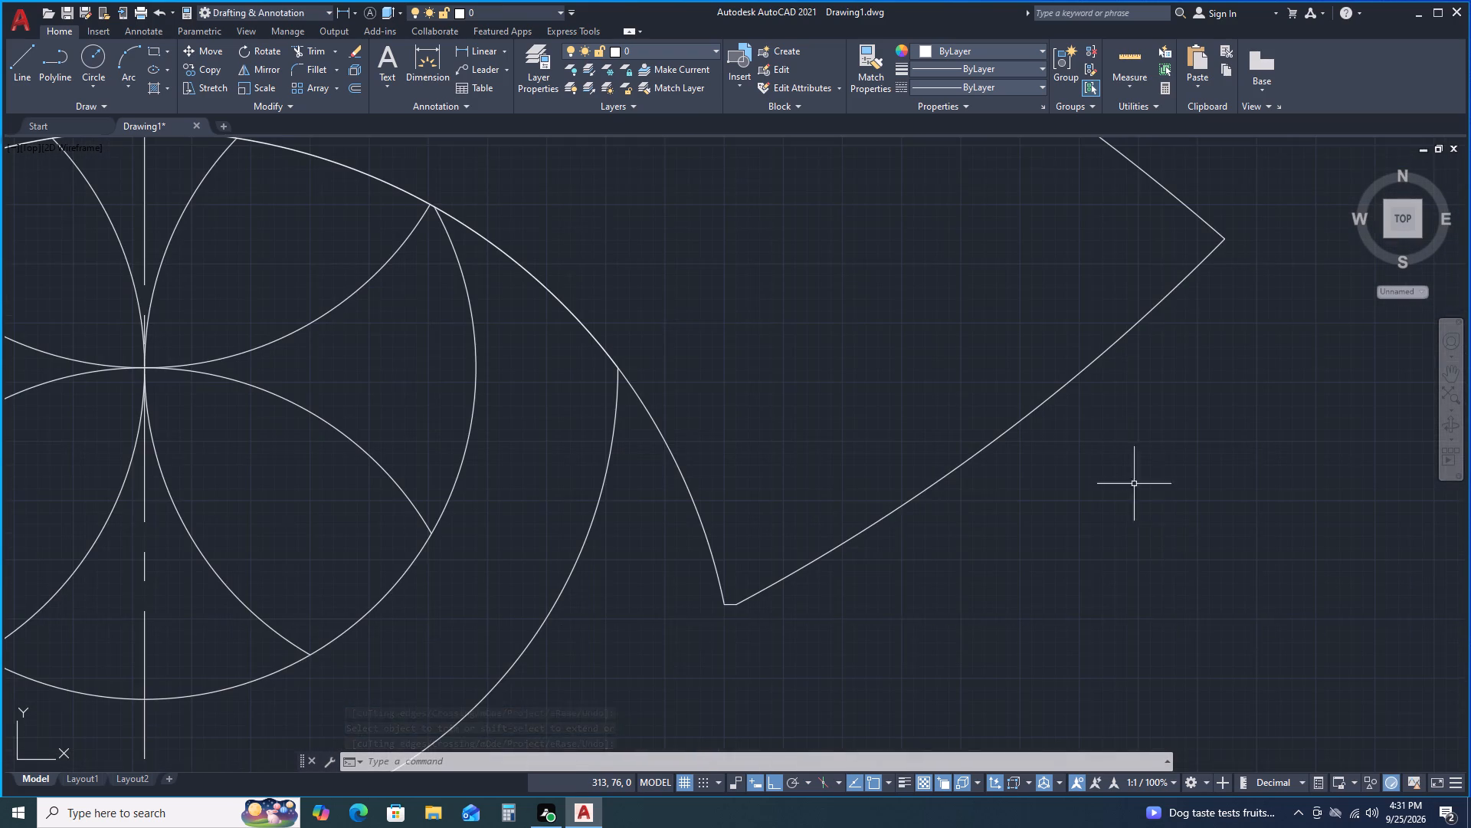
{"action": "left_click", "coordinate": [984, 493]}
{"action": "left_click", "coordinate": [935, 367]}
{"action": "right_click", "coordinate": [923, 367]}
{"action": "right_click", "coordinate": [923, 367]}
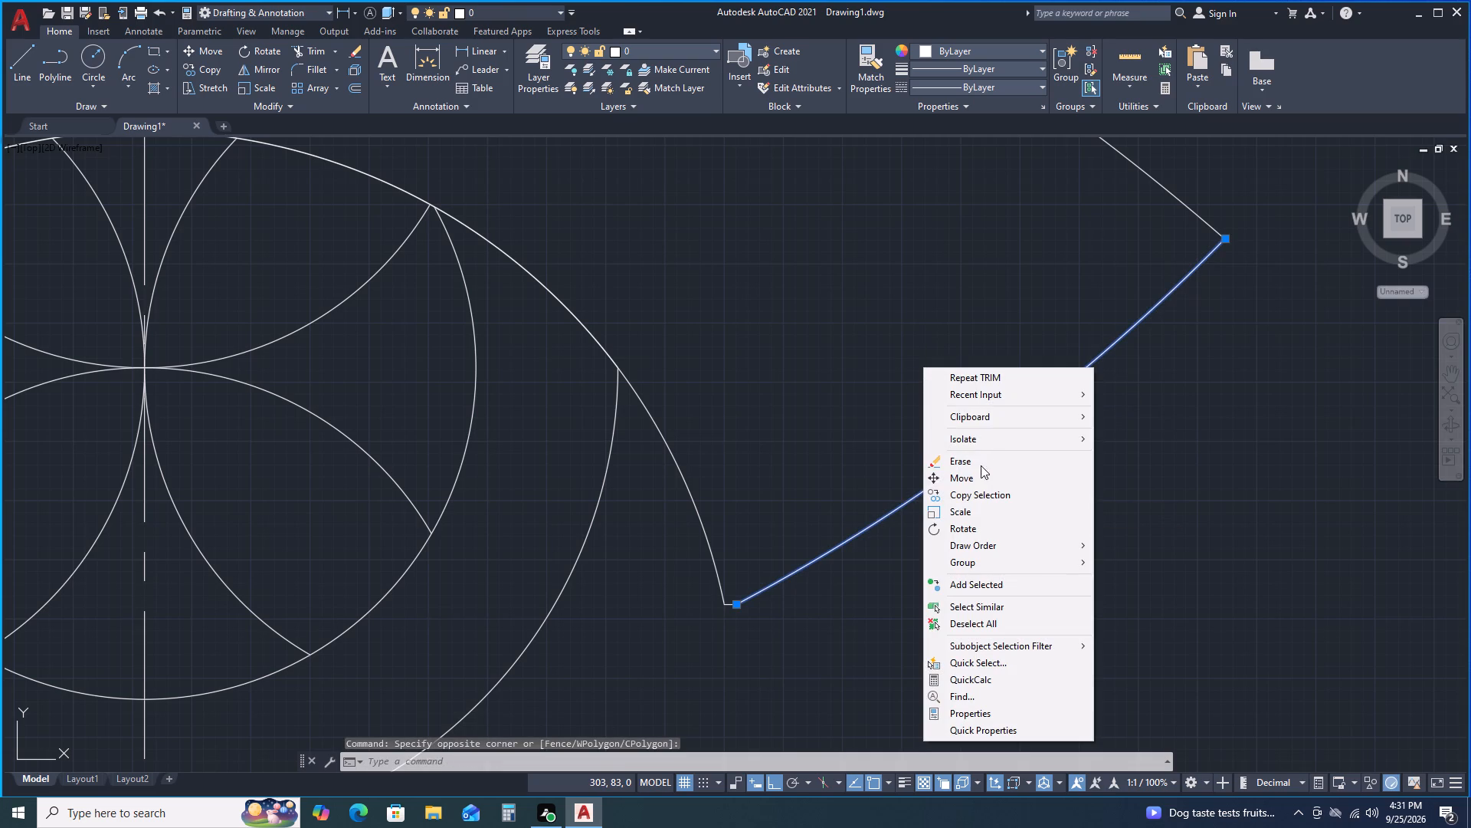
{"action": "left_click", "coordinate": [963, 475]}
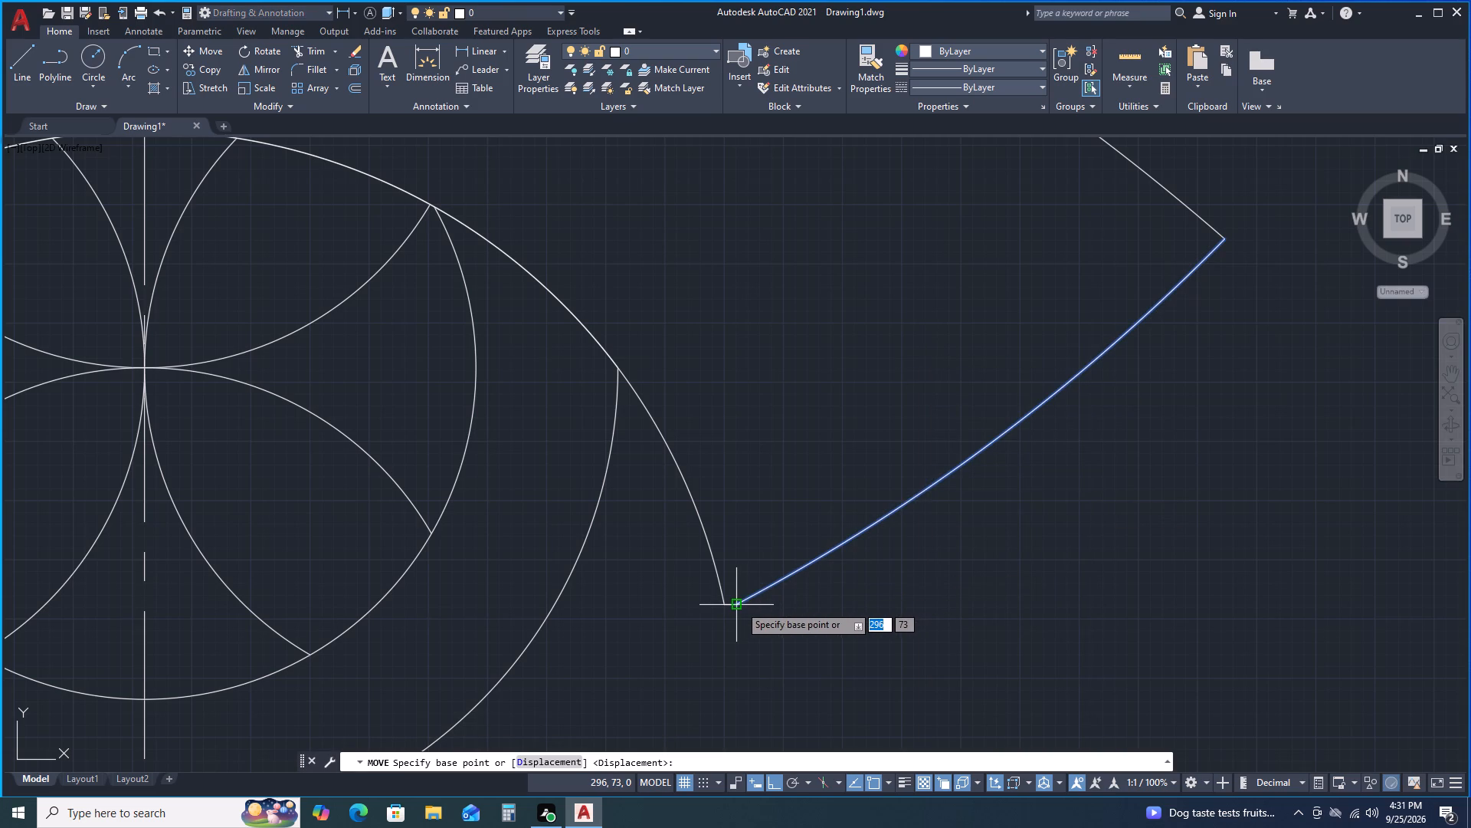
{"action": "left_click", "coordinate": [739, 605]}
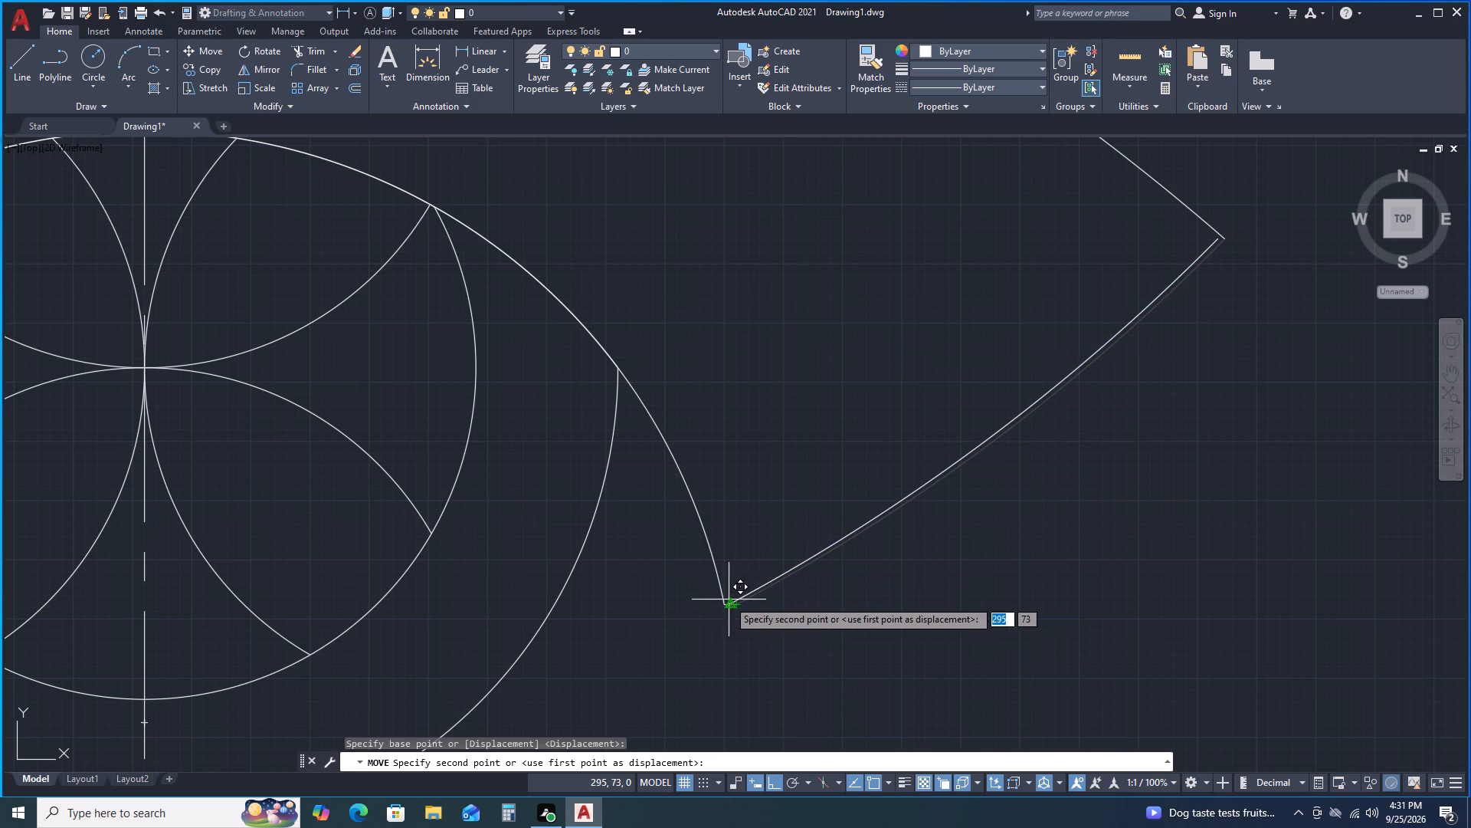
{"action": "left_click", "coordinate": [721, 603]}
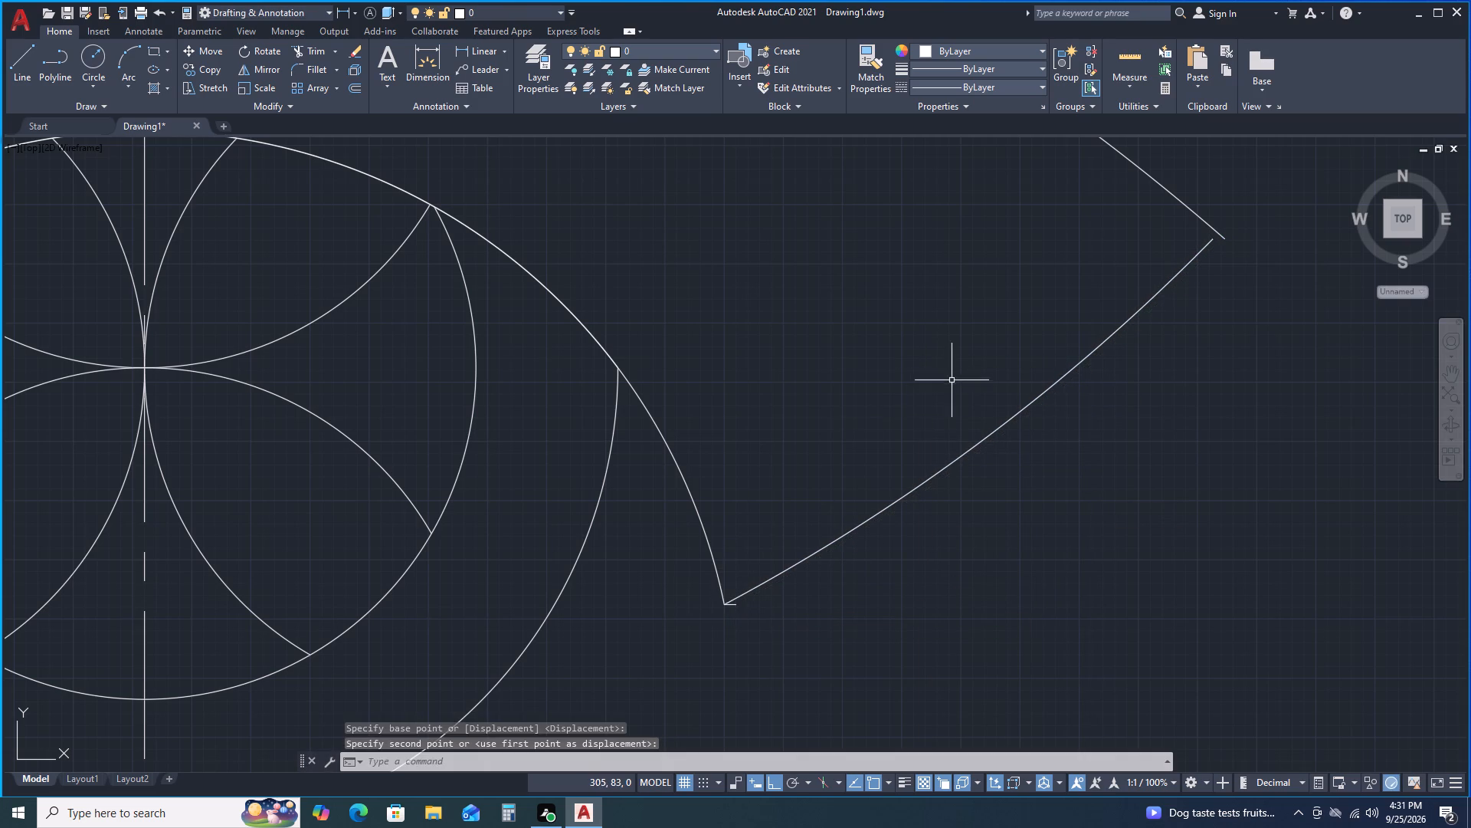
Extend the upper end of the moved 85 mm-radius arc to the 100 mm-radius roof arc.
{"action": "left_click", "coordinate": [311, 49]}
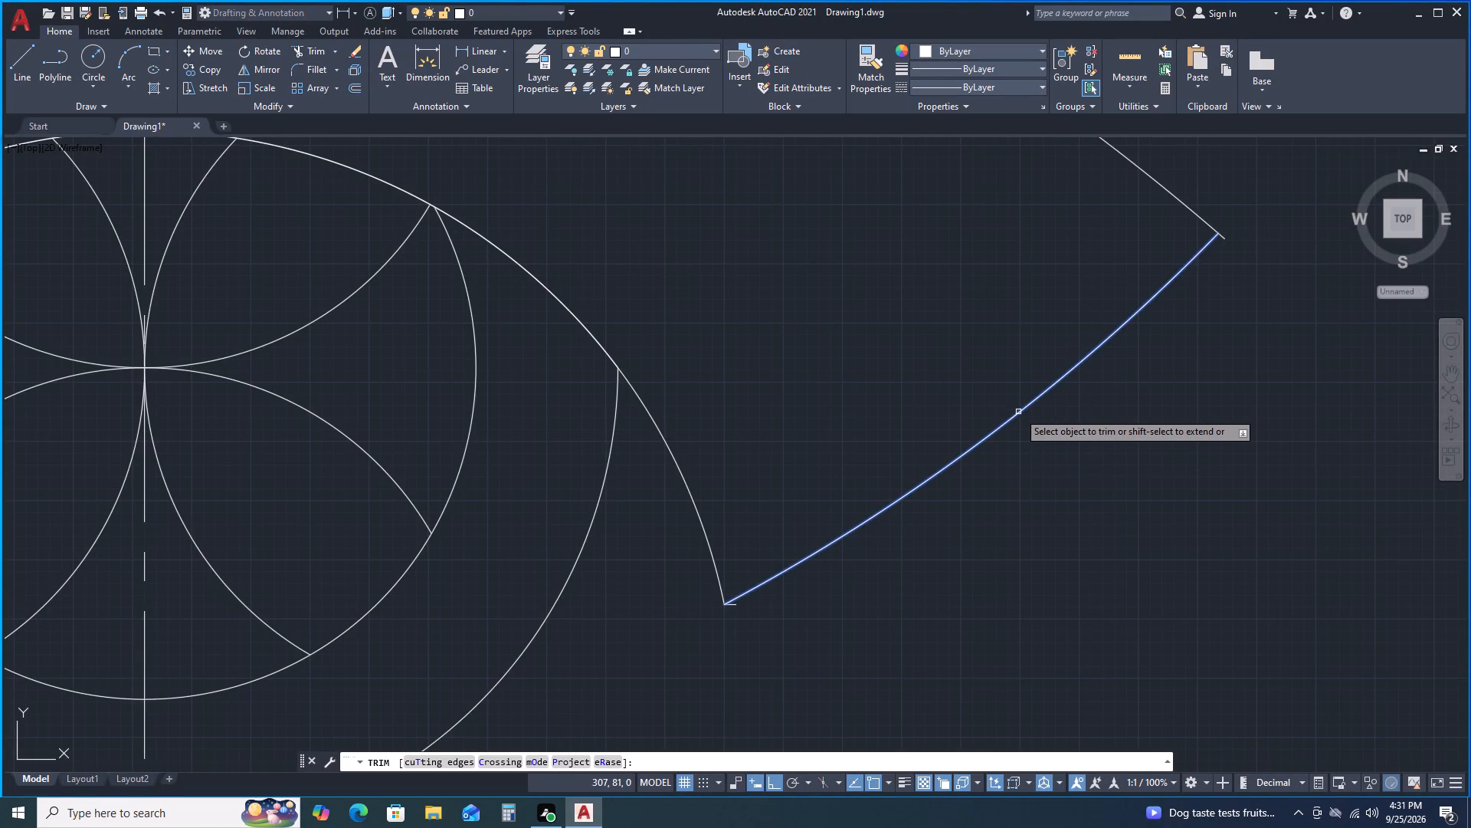
{"action": "left_click", "coordinate": [1019, 412], "text": "shift"}
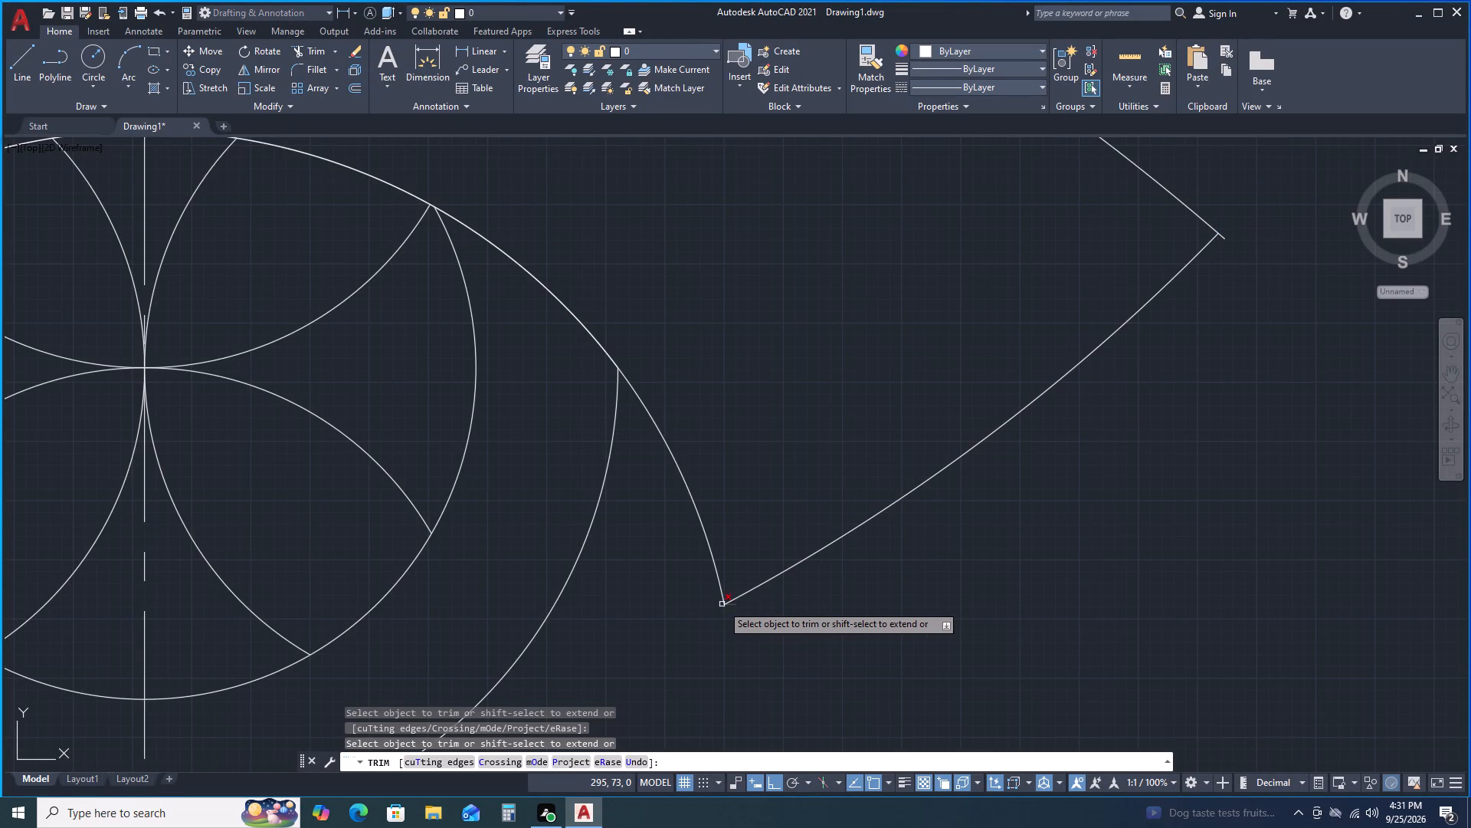
Trim the short horizontal stub at the right wheel arch's foot and the 100 mm-radius arc's overhang past the 85 mm-radius arc.
{"action": "left_click", "coordinate": [736, 606]}
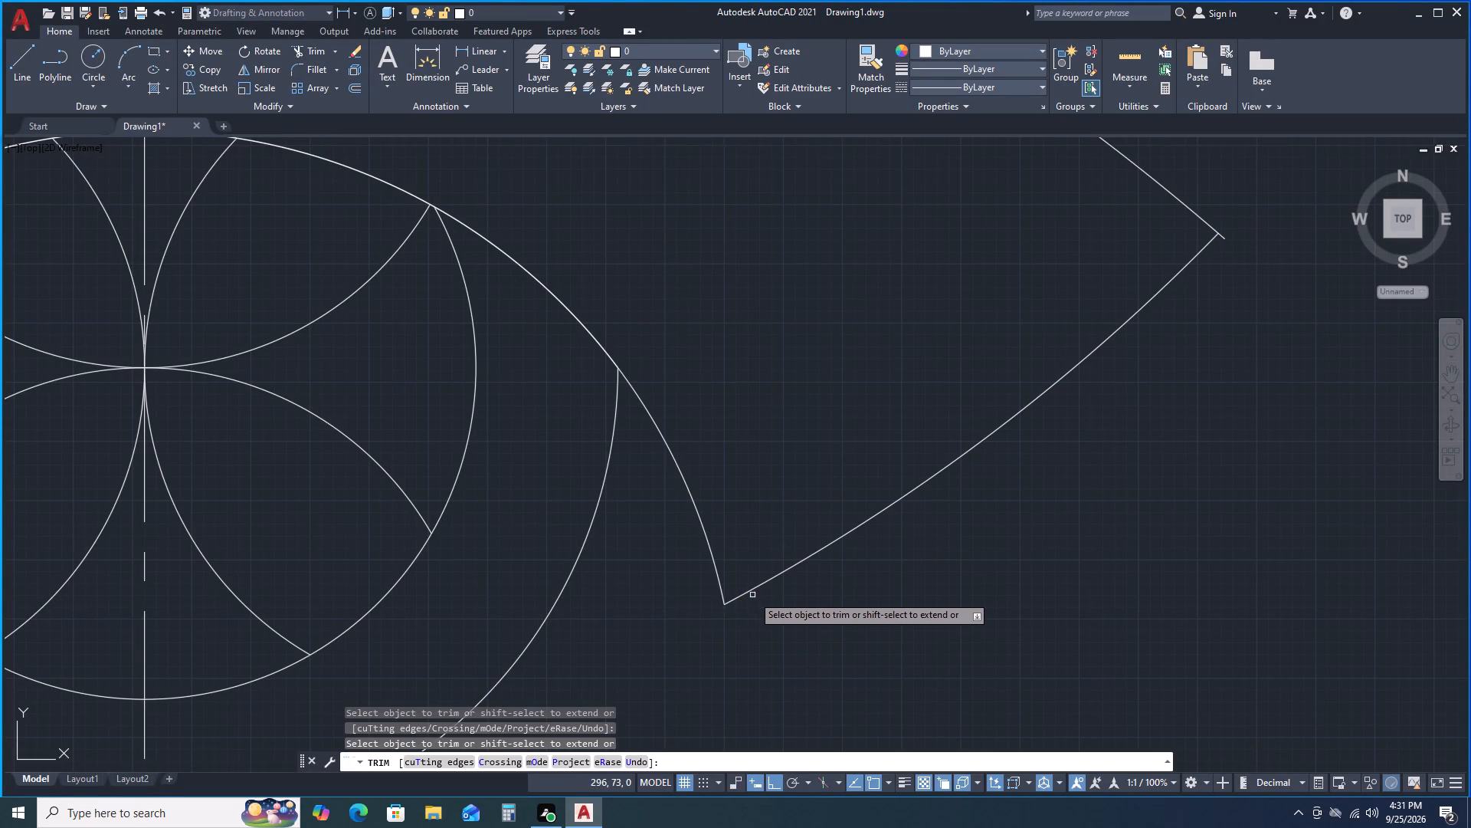
{"action": "scroll", "coordinate": [893, 383], "scroll_direction": "down", "scroll_amount": 1}
{"action": "middle_click_drag", "start_coordinate": [912, 373], "coordinate": [675, 511]}
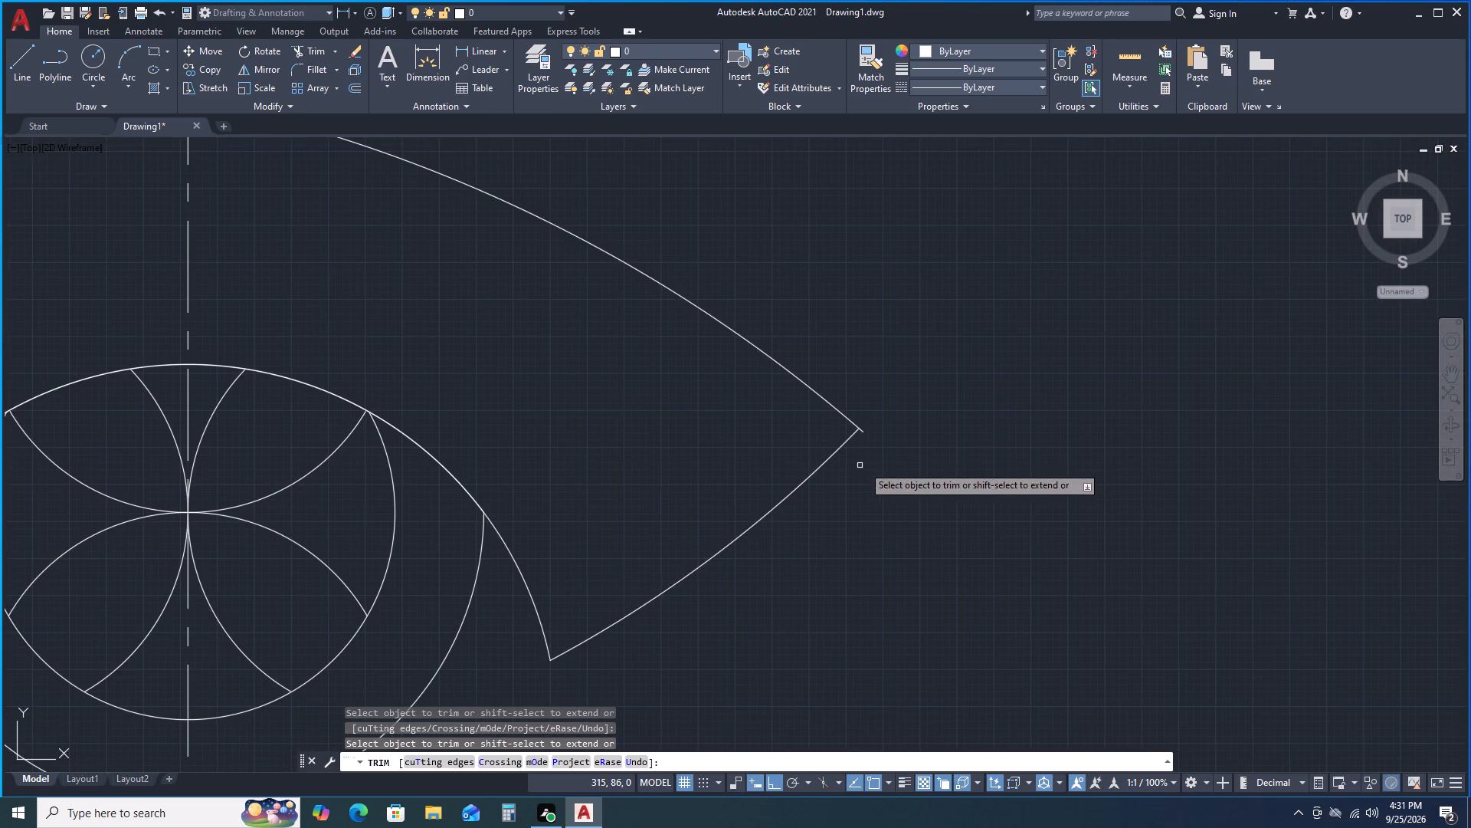
{"action": "left_click", "coordinate": [864, 433]}
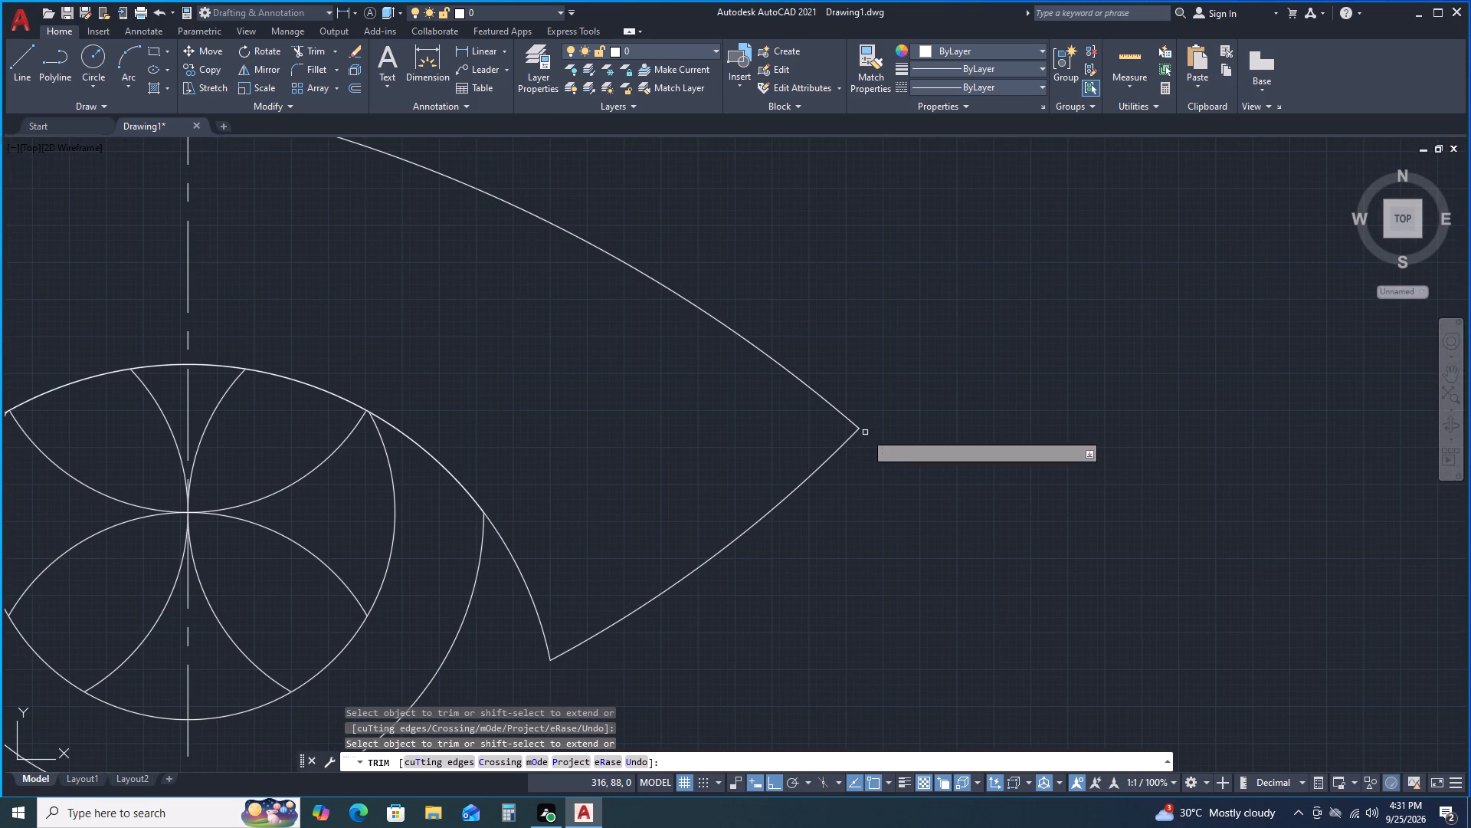
{"action": "scroll", "coordinate": [877, 419], "scroll_direction": "up", "scroll_amount": 1}
{"action": "scroll", "coordinate": [877, 419], "scroll_direction": "down", "scroll_amount": 1}
{"action": "key", "text": "space"}
{"action": "scroll", "coordinate": [877, 419], "scroll_direction": "down", "scroll_amount": 3}
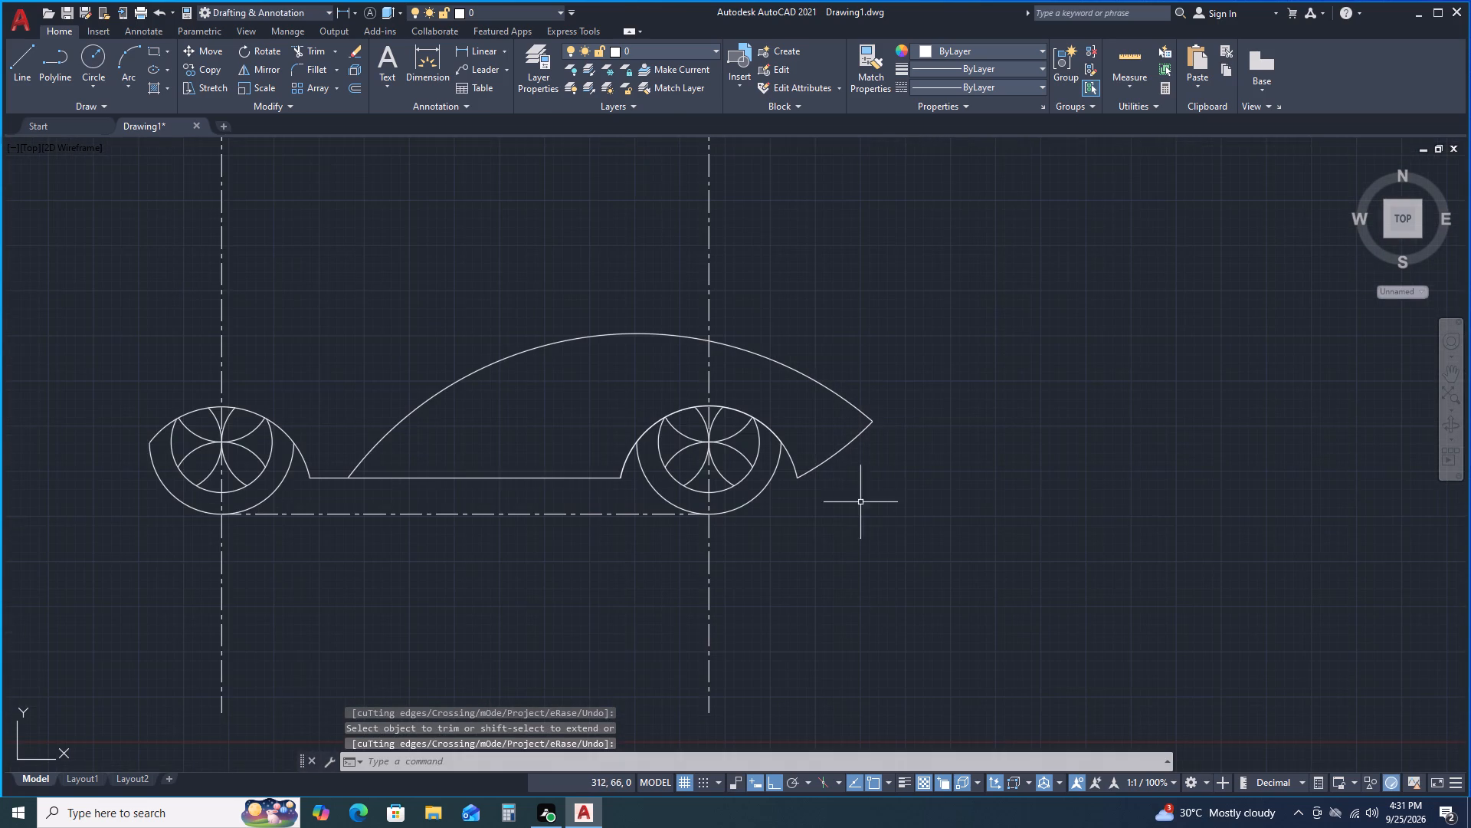
Check the radius of the rear body arc with a radius dimension, without placing it.
{"action": "left_click", "coordinate": [503, 51]}
{"action": "left_click", "coordinate": [496, 201]}
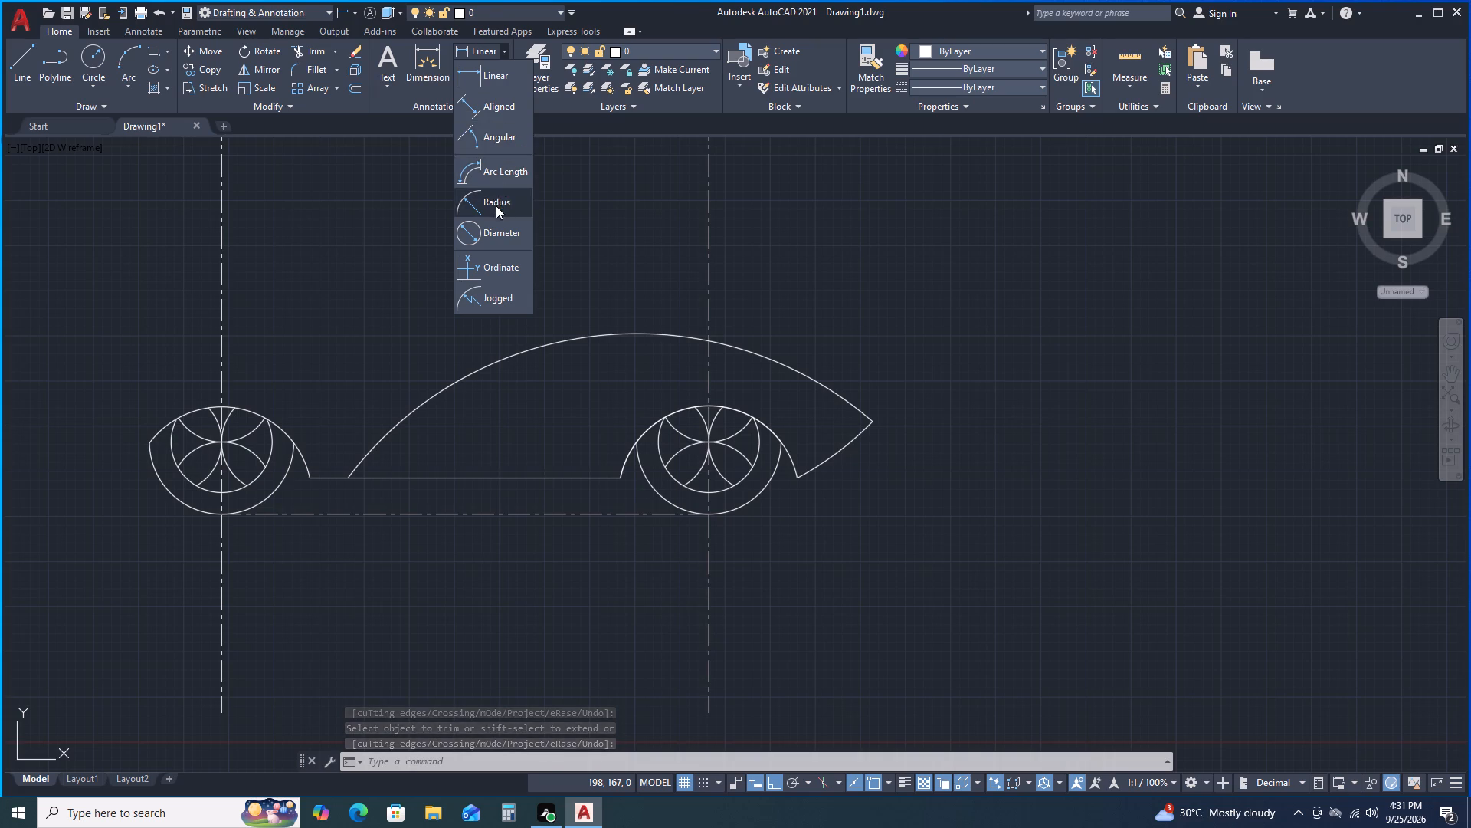
{"action": "left_click", "coordinate": [847, 445]}
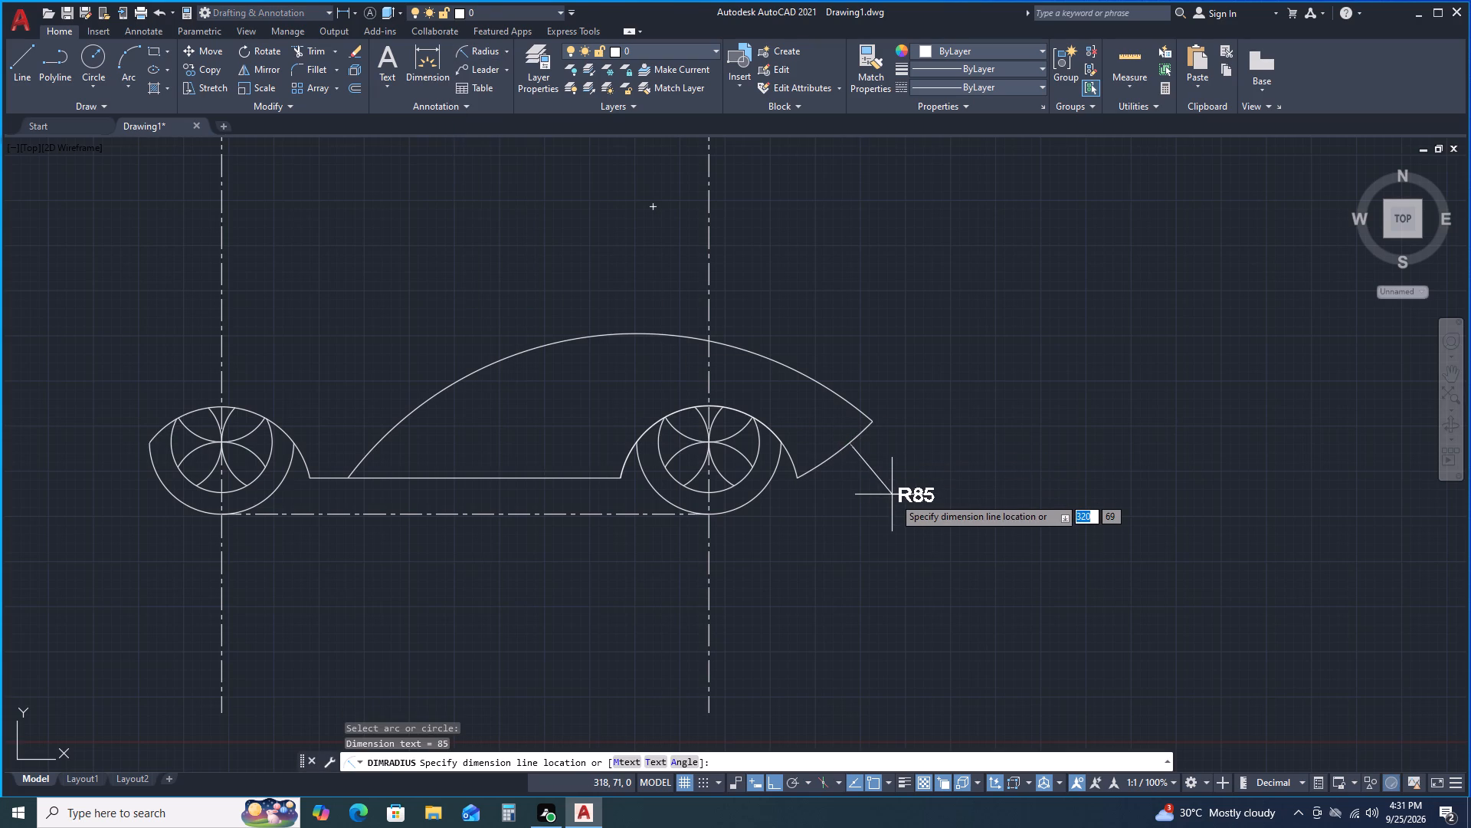
{"action": "key", "text": "Escape"}
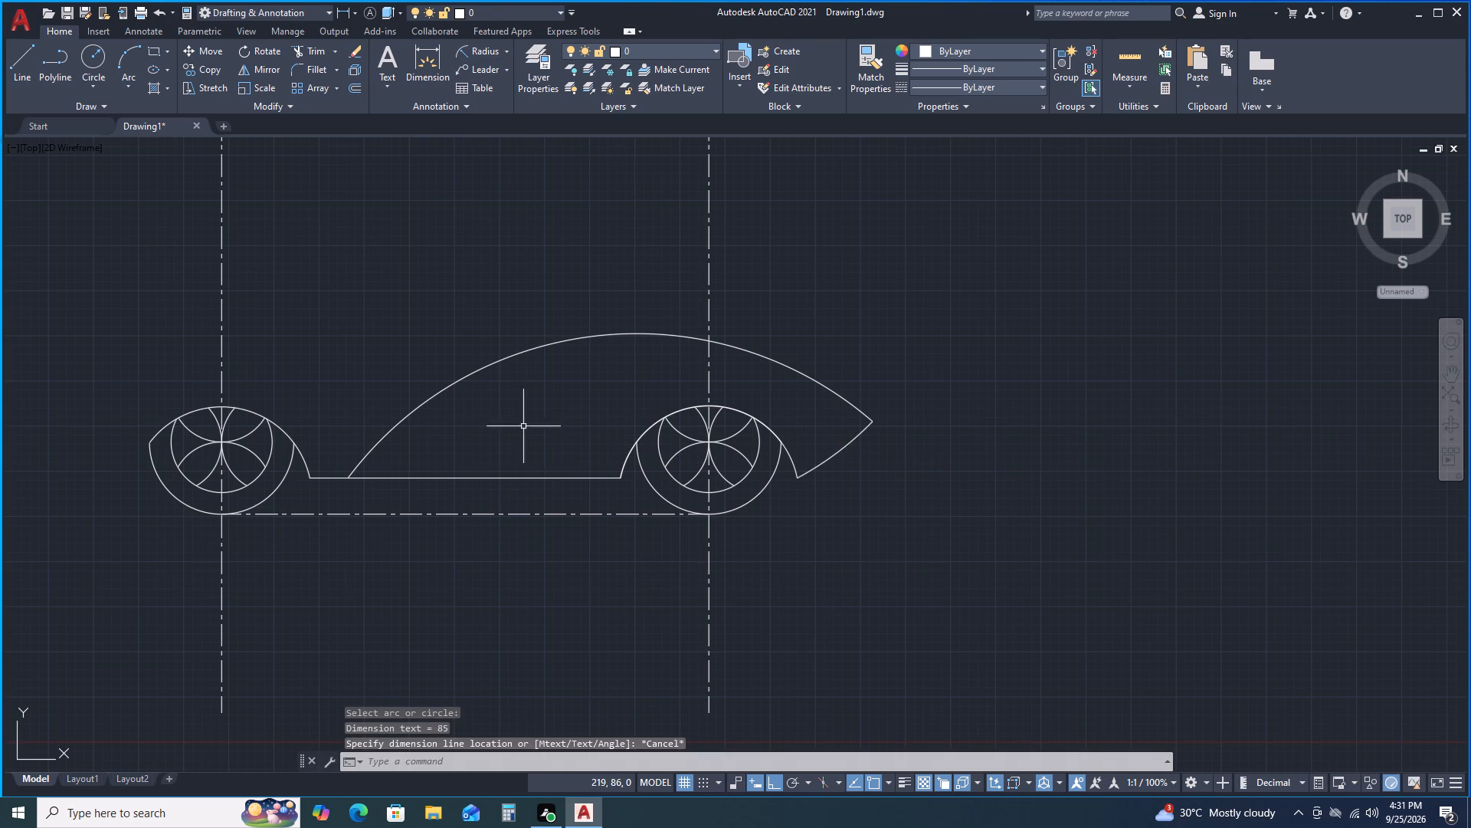
Draw a horizontal line about 64 mm long in front of the left wheel, level with the body's bottom line.
{"action": "scroll", "coordinate": [608, 411], "scroll_direction": "down", "scroll_amount": 1}
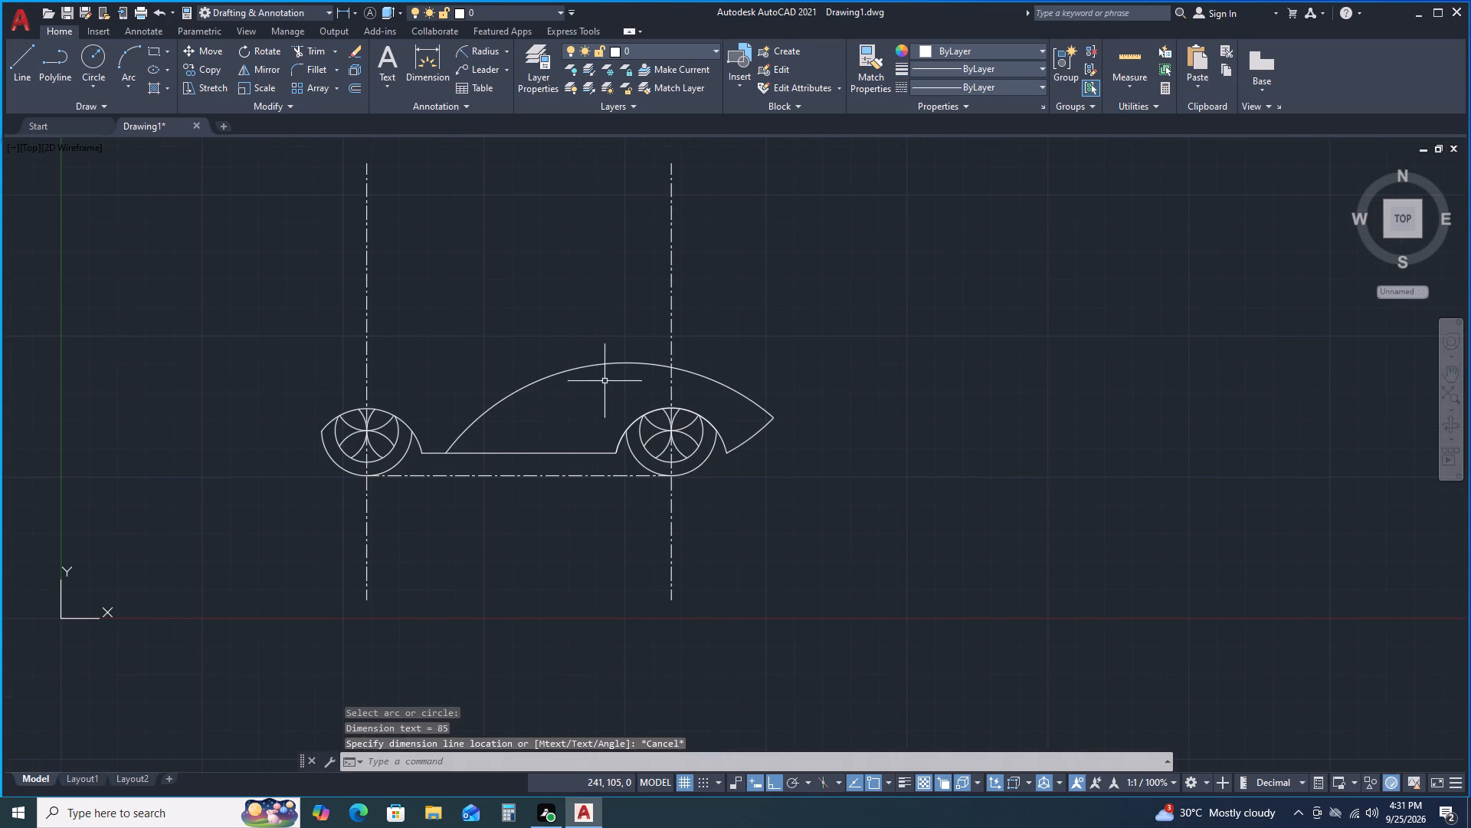
{"action": "scroll", "coordinate": [610, 379], "scroll_direction": "up", "scroll_amount": 1}
{"action": "scroll", "coordinate": [610, 379], "scroll_direction": "down", "scroll_amount": 1}
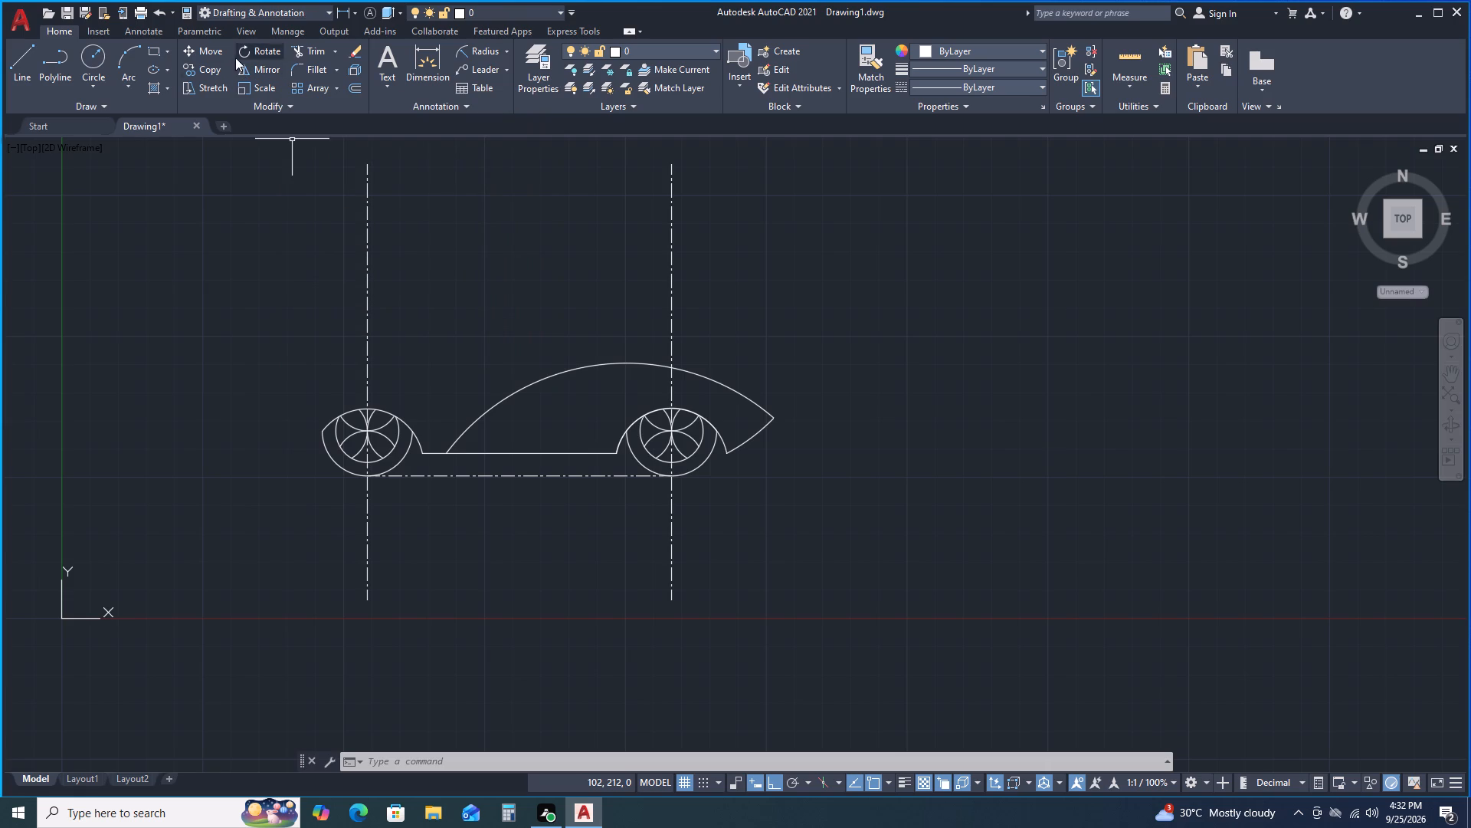
{"action": "left_click", "coordinate": [20, 70]}
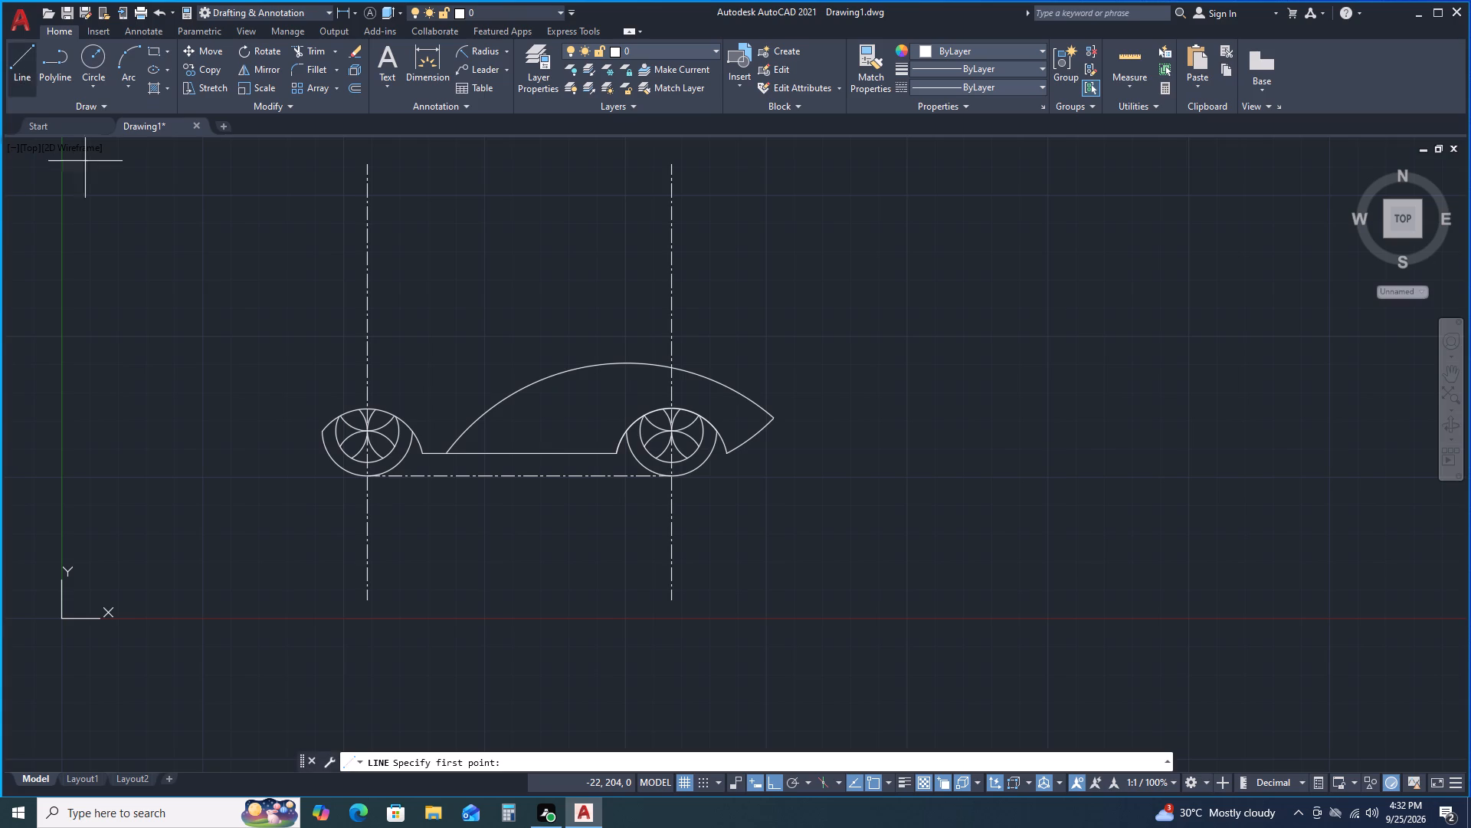
{"action": "left_click", "coordinate": [289, 452]}
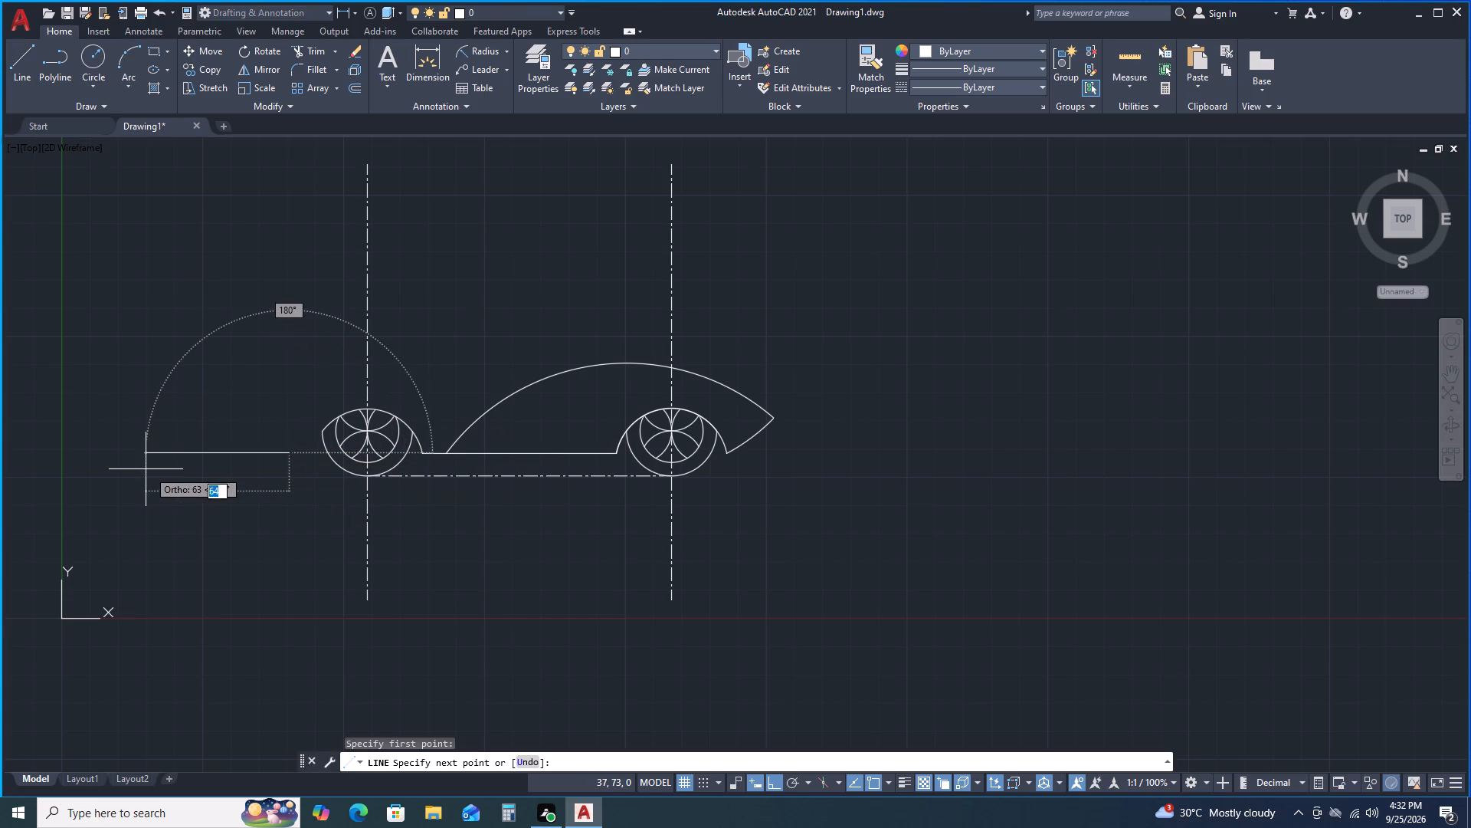
{"action": "left_click", "coordinate": [146, 469]}
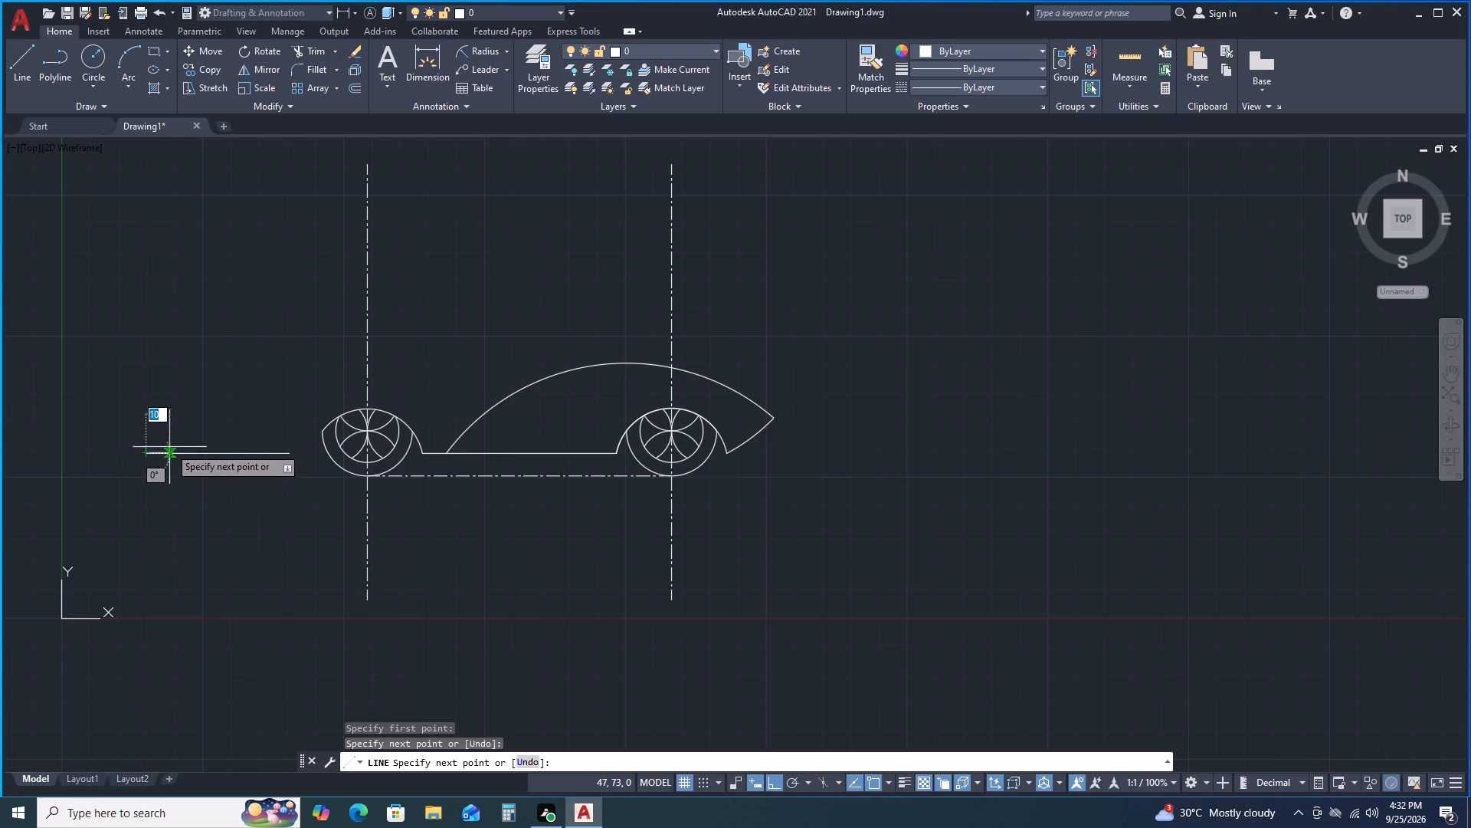
{"action": "key", "text": "space"}
{"action": "scroll", "coordinate": [369, 441], "scroll_direction": "up", "scroll_amount": 2}
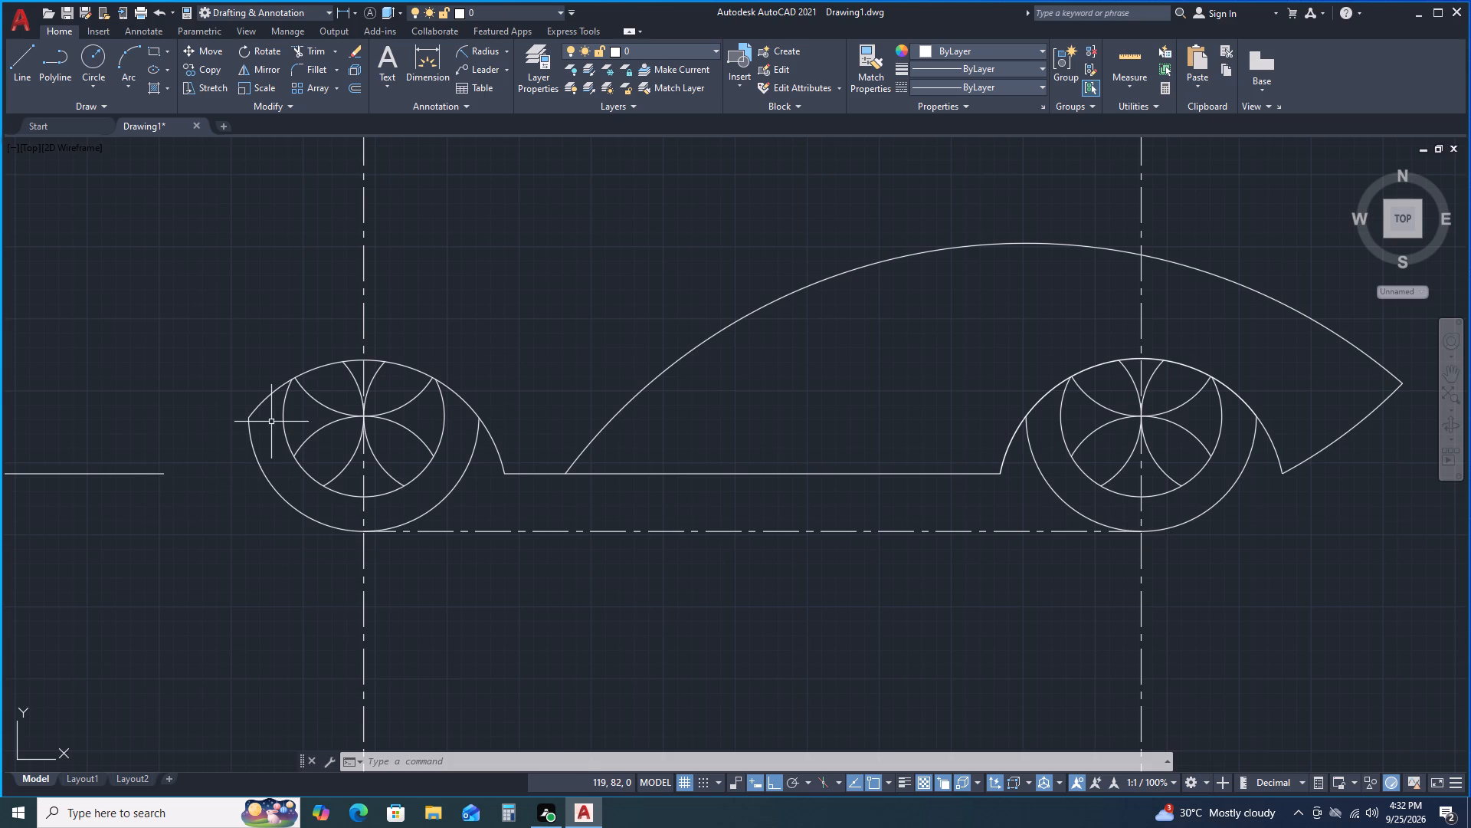
Draw a short horizontal line from the front line's right end to just inside the left wheel circle's left edge, past the arch.
{"action": "key", "text": "space"}
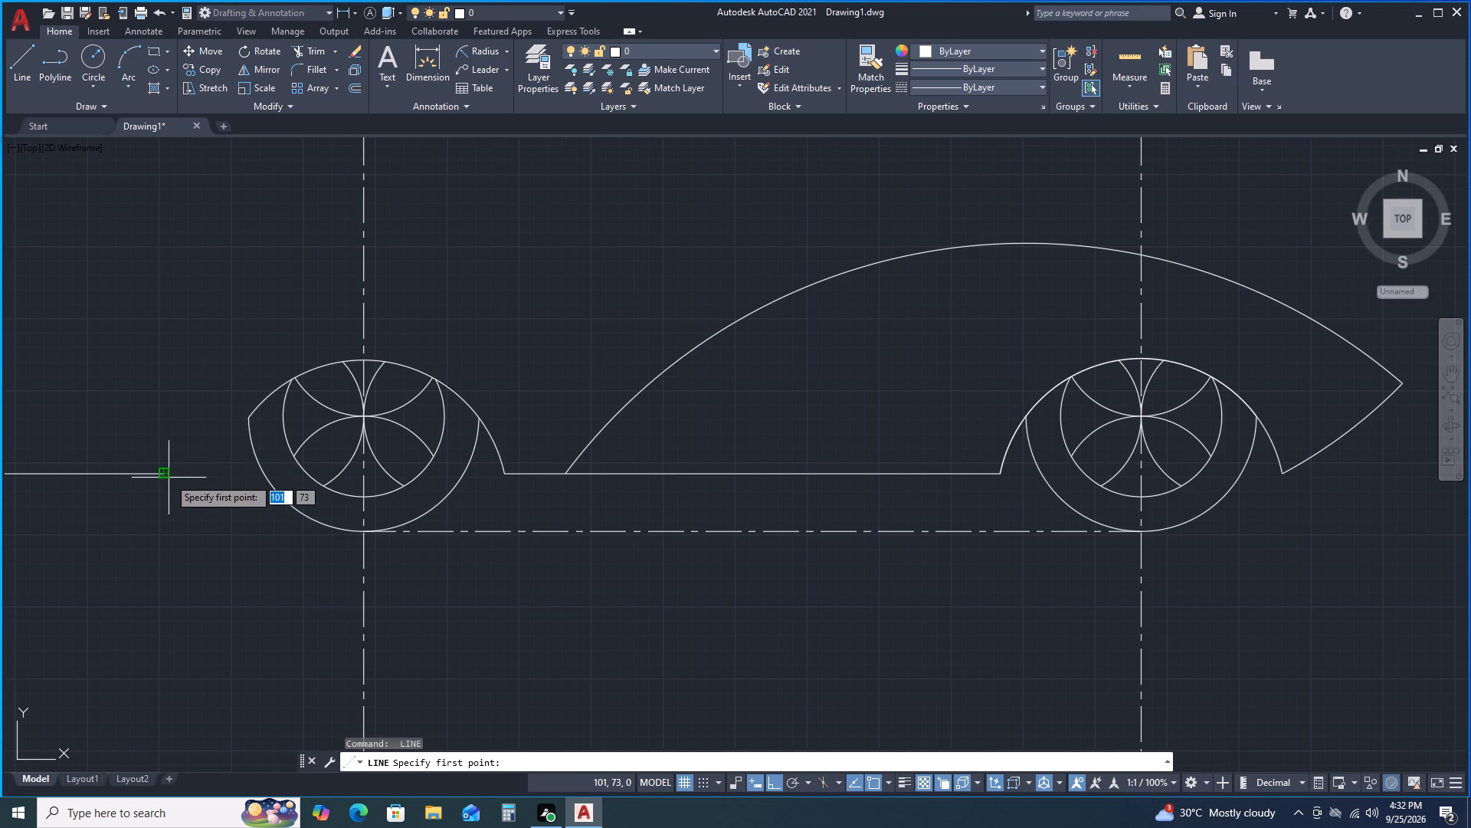
{"action": "left_click", "coordinate": [165, 478]}
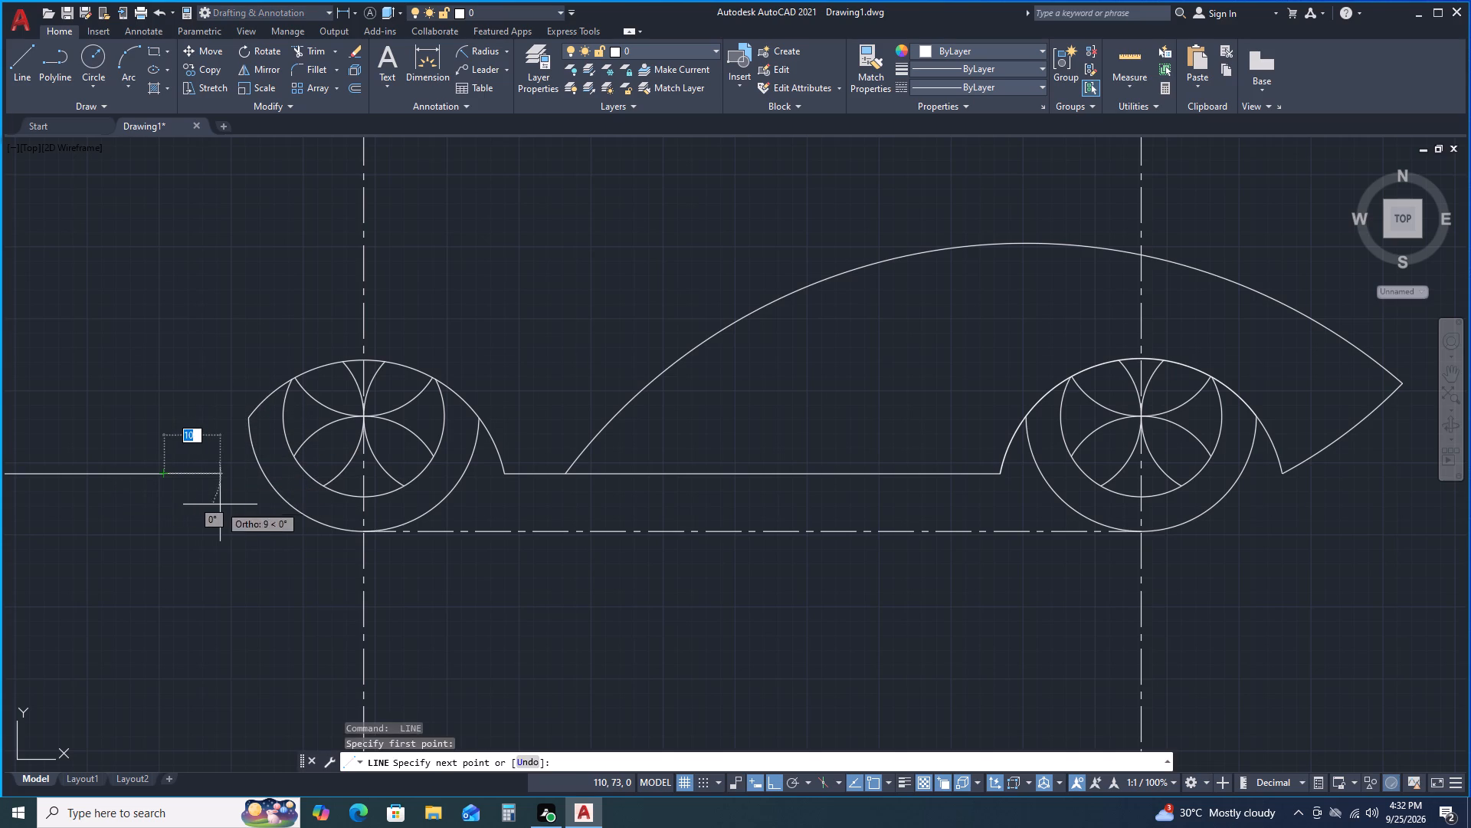
{"action": "left_click", "coordinate": [242, 485]}
{"action": "key", "text": "space"}
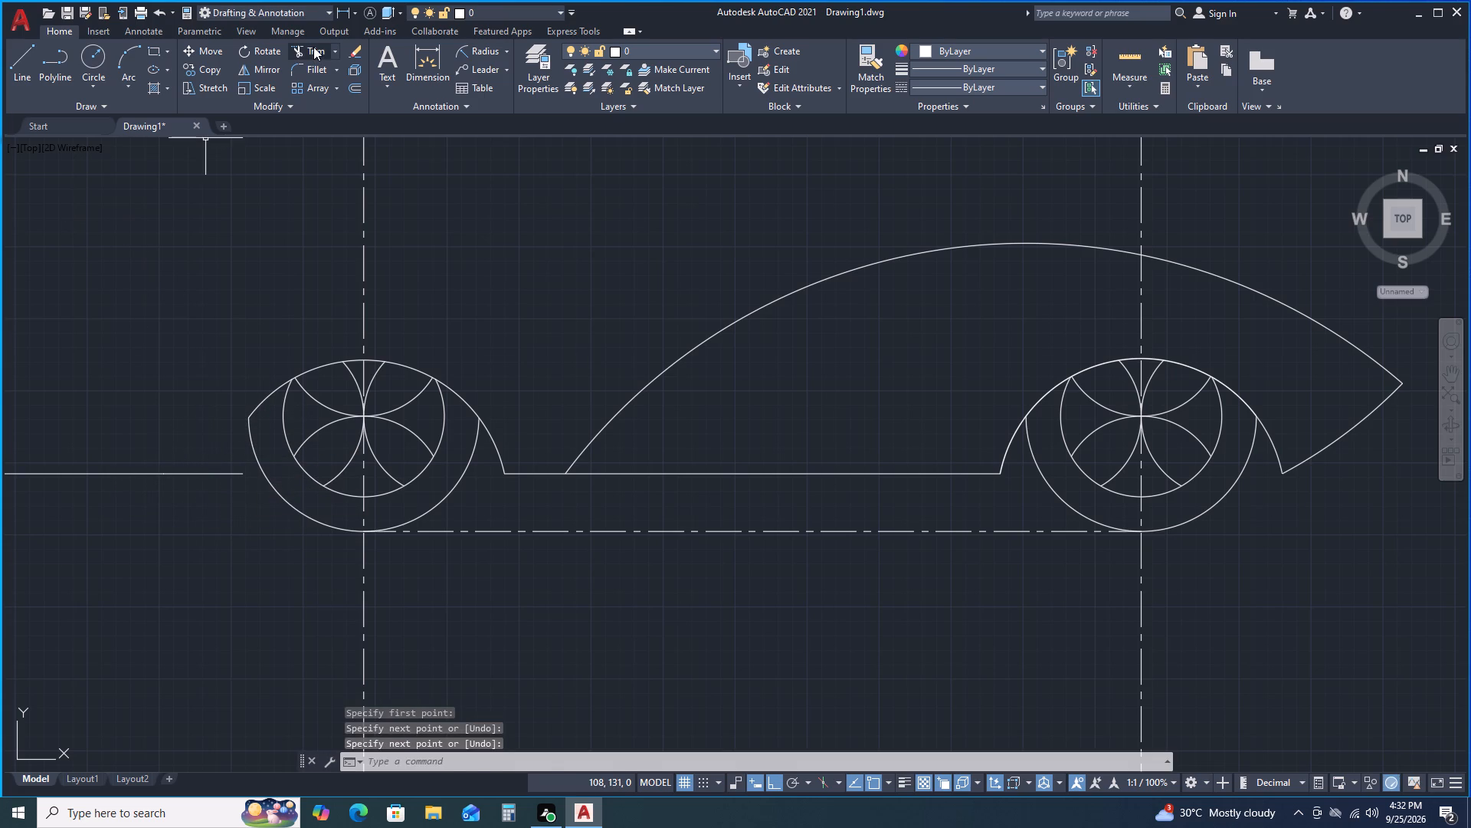
Extend the left wheel arch's front end down to the new horizontal line.
{"action": "left_click", "coordinate": [313, 47]}
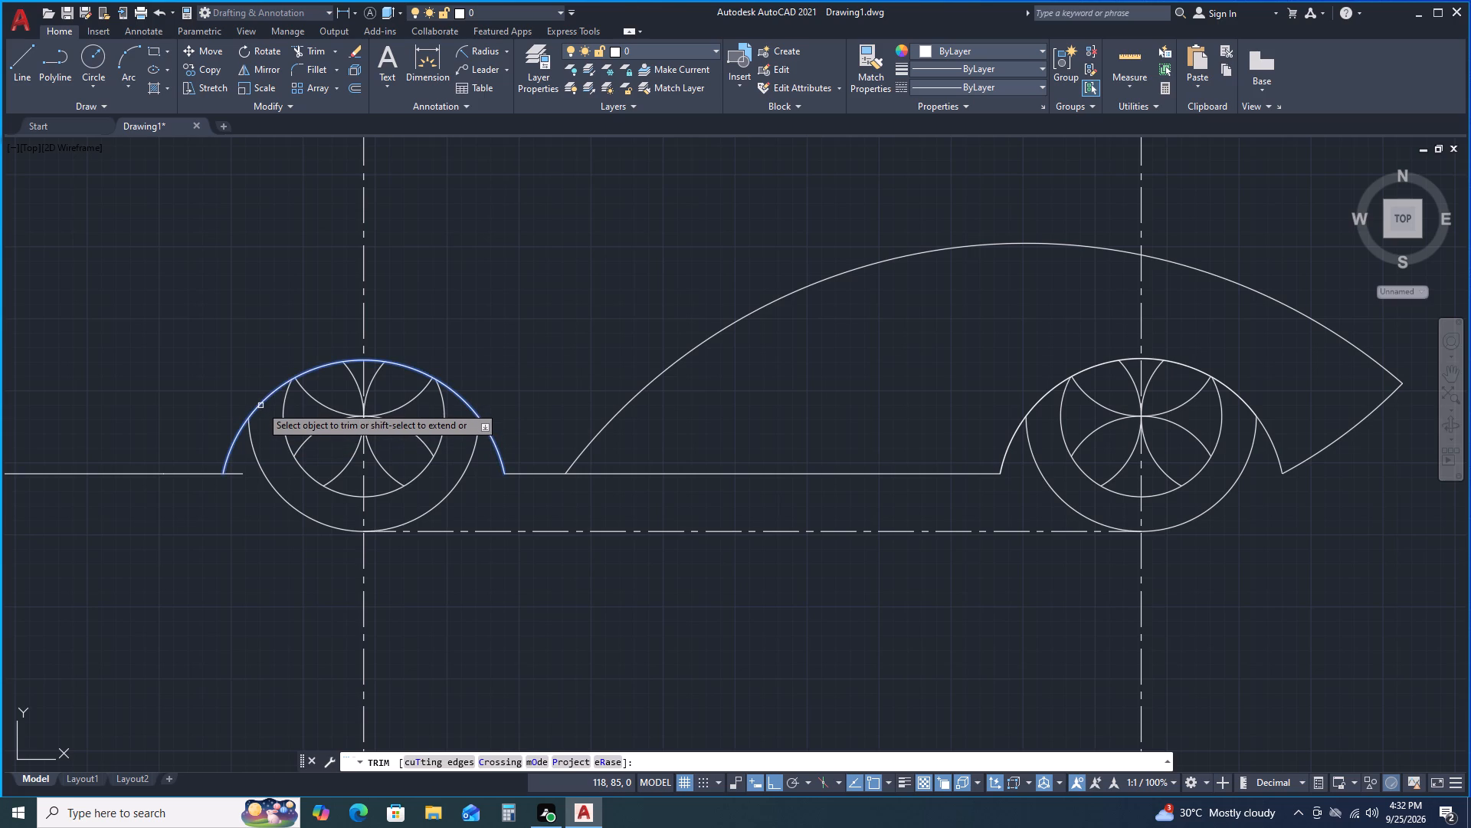
{"action": "left_click", "coordinate": [260, 406], "text": "shift"}
{"action": "key", "text": "space"}
{"action": "scroll", "coordinate": [257, 334], "scroll_direction": "down", "scroll_amount": 1}
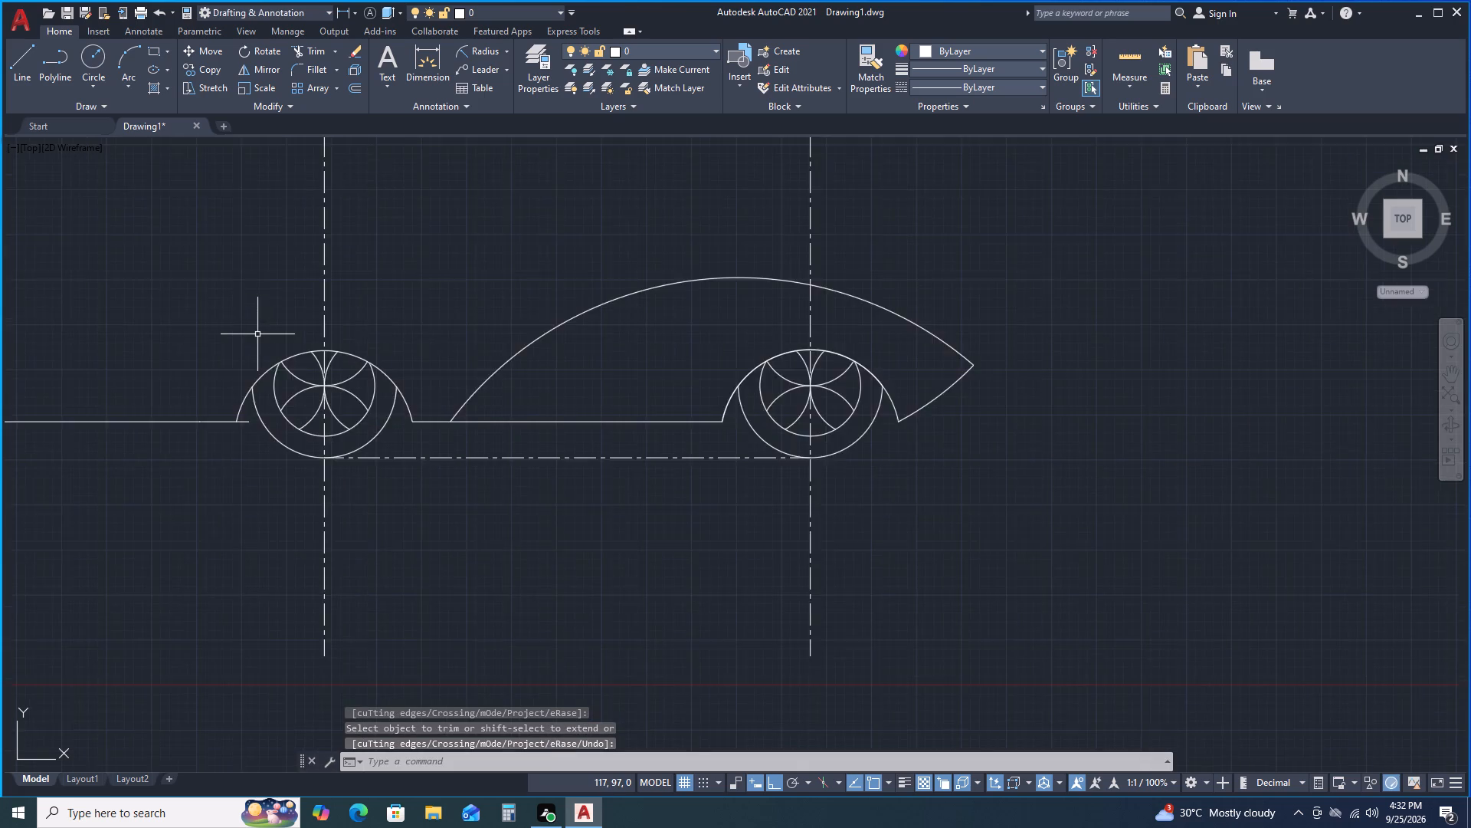
Draw a circle of radius 90 mm centred 45 mm below and 5 mm left of the left wheel's lowest point.
{"action": "scroll", "coordinate": [257, 334], "scroll_direction": "down", "scroll_amount": 1}
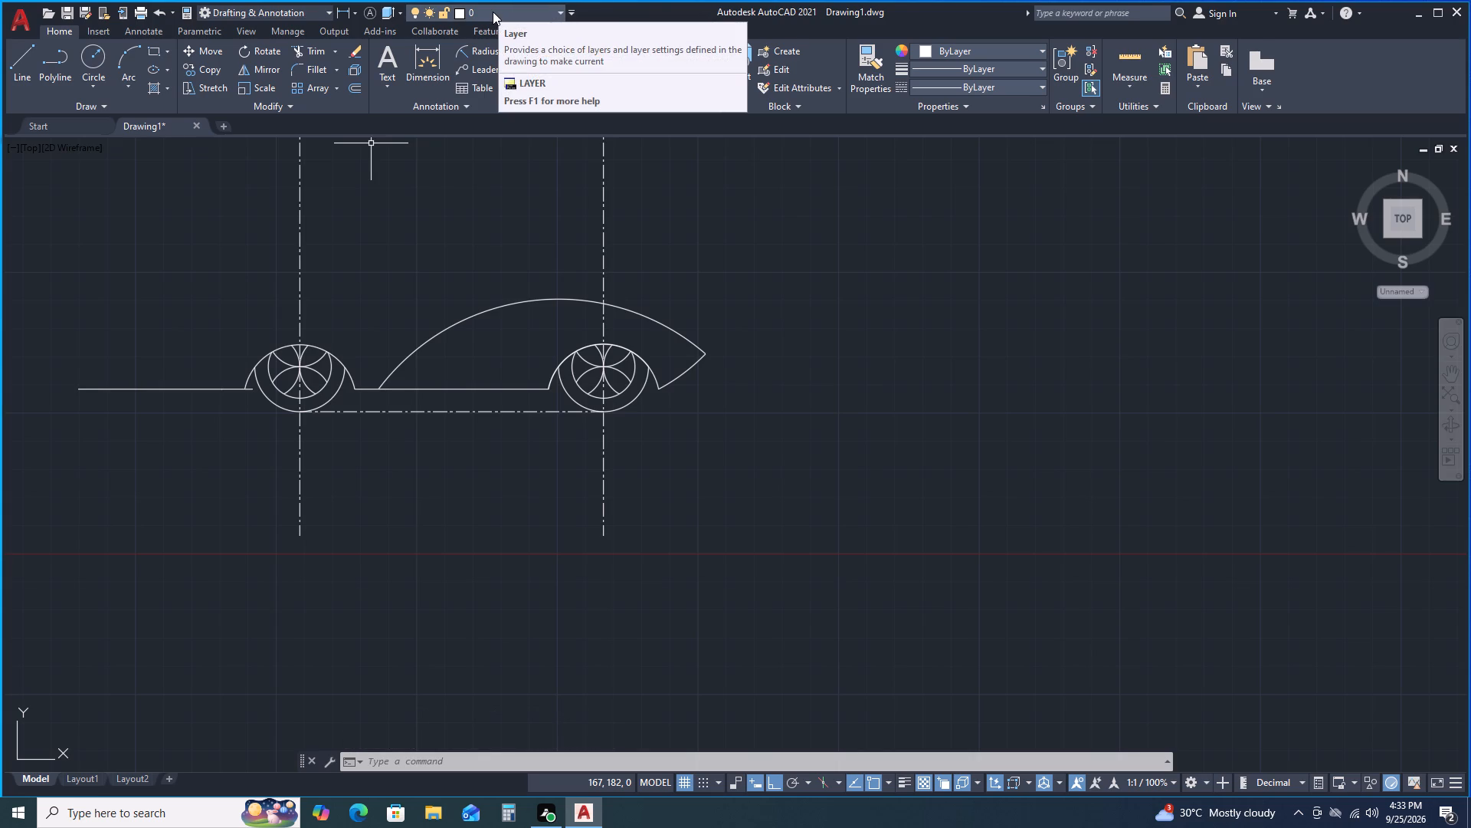
{"action": "left_click", "coordinate": [100, 62]}
{"action": "key", "text": "t"}
{"action": "key", "text": "k"}
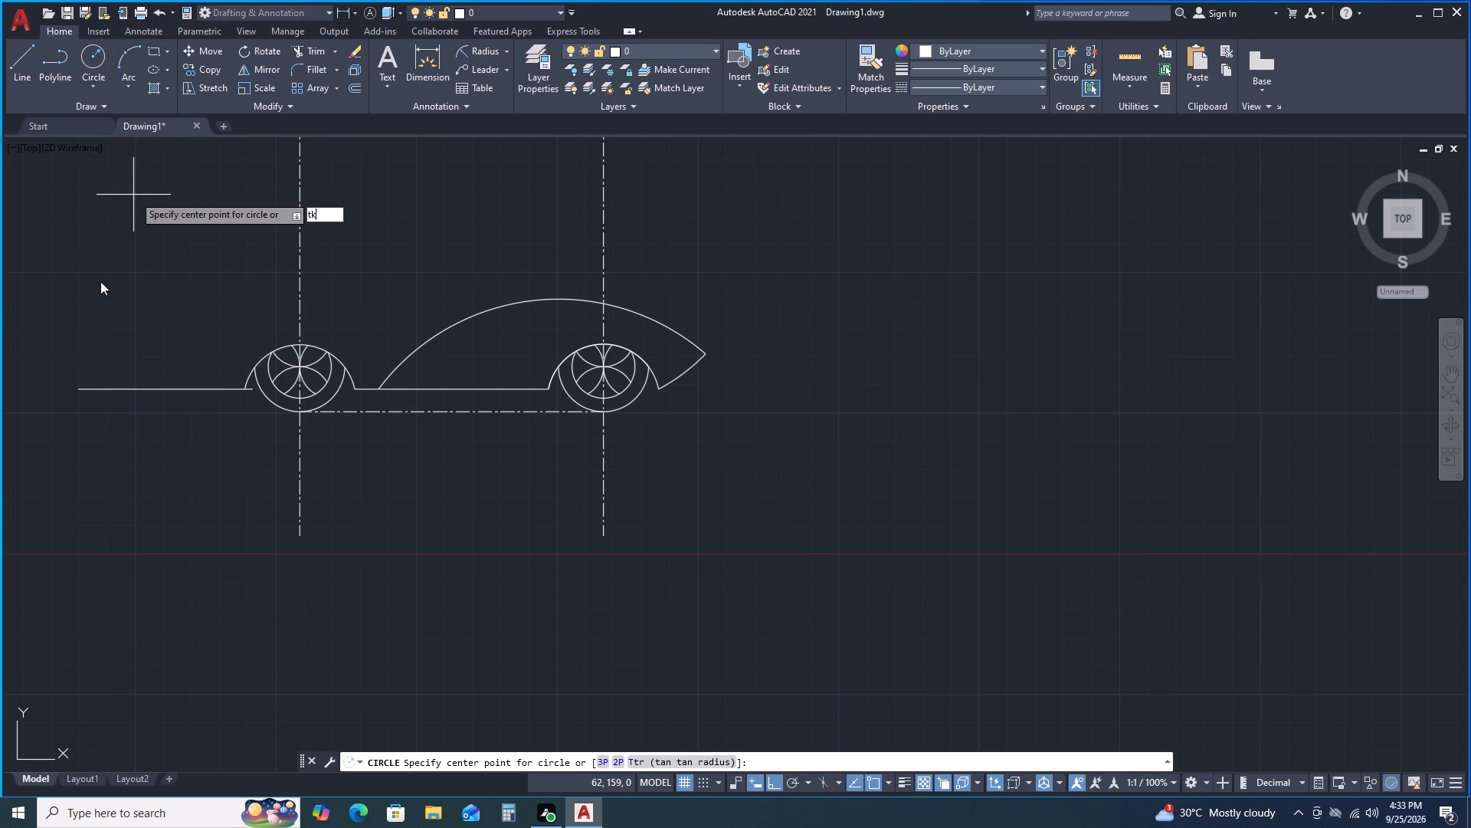
{"action": "key", "text": "Return"}
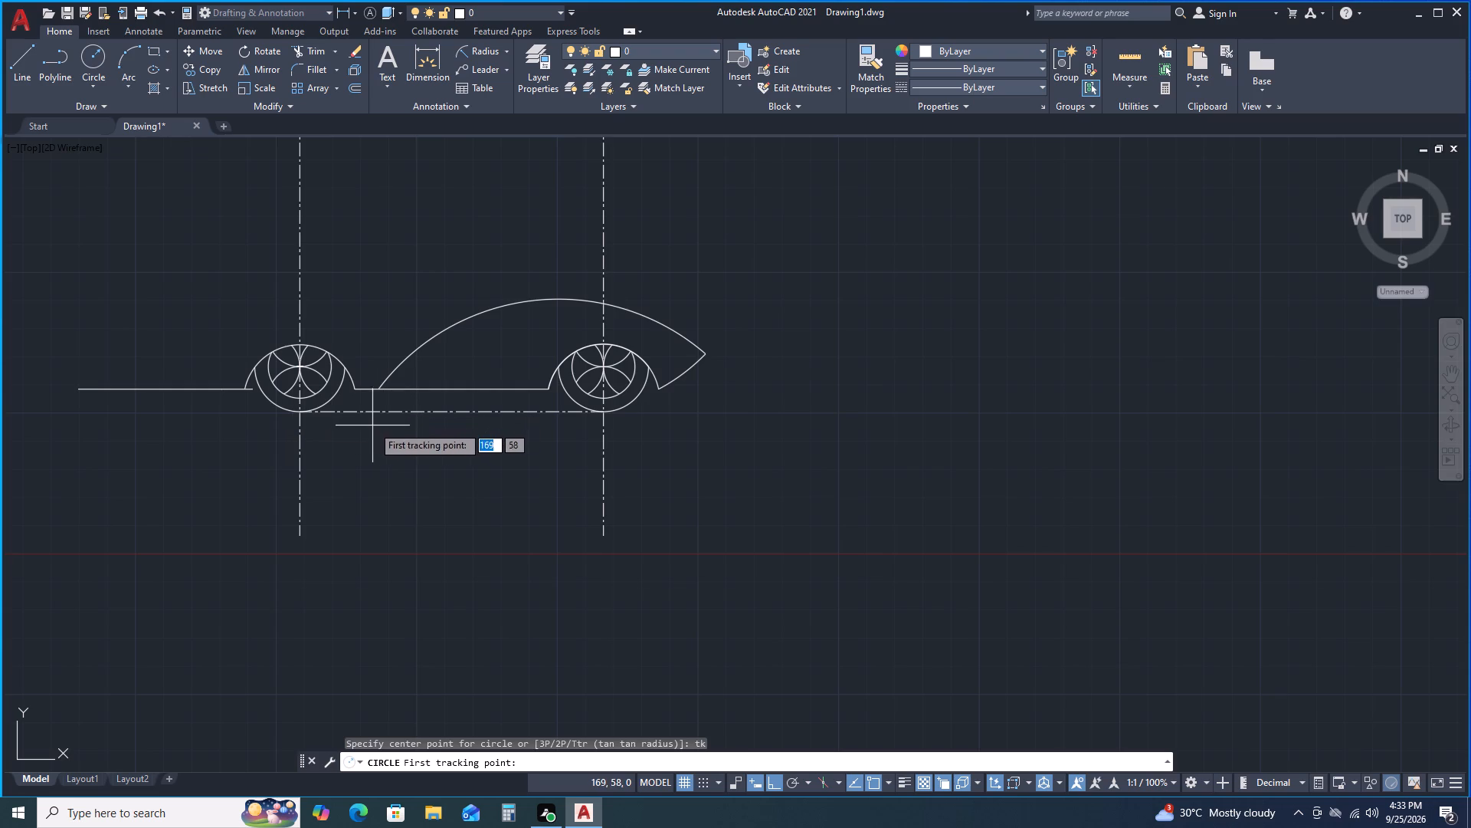
{"action": "left_click", "coordinate": [300, 415]}
{"action": "key", "text": "4"}
{"action": "key", "text": "5"}
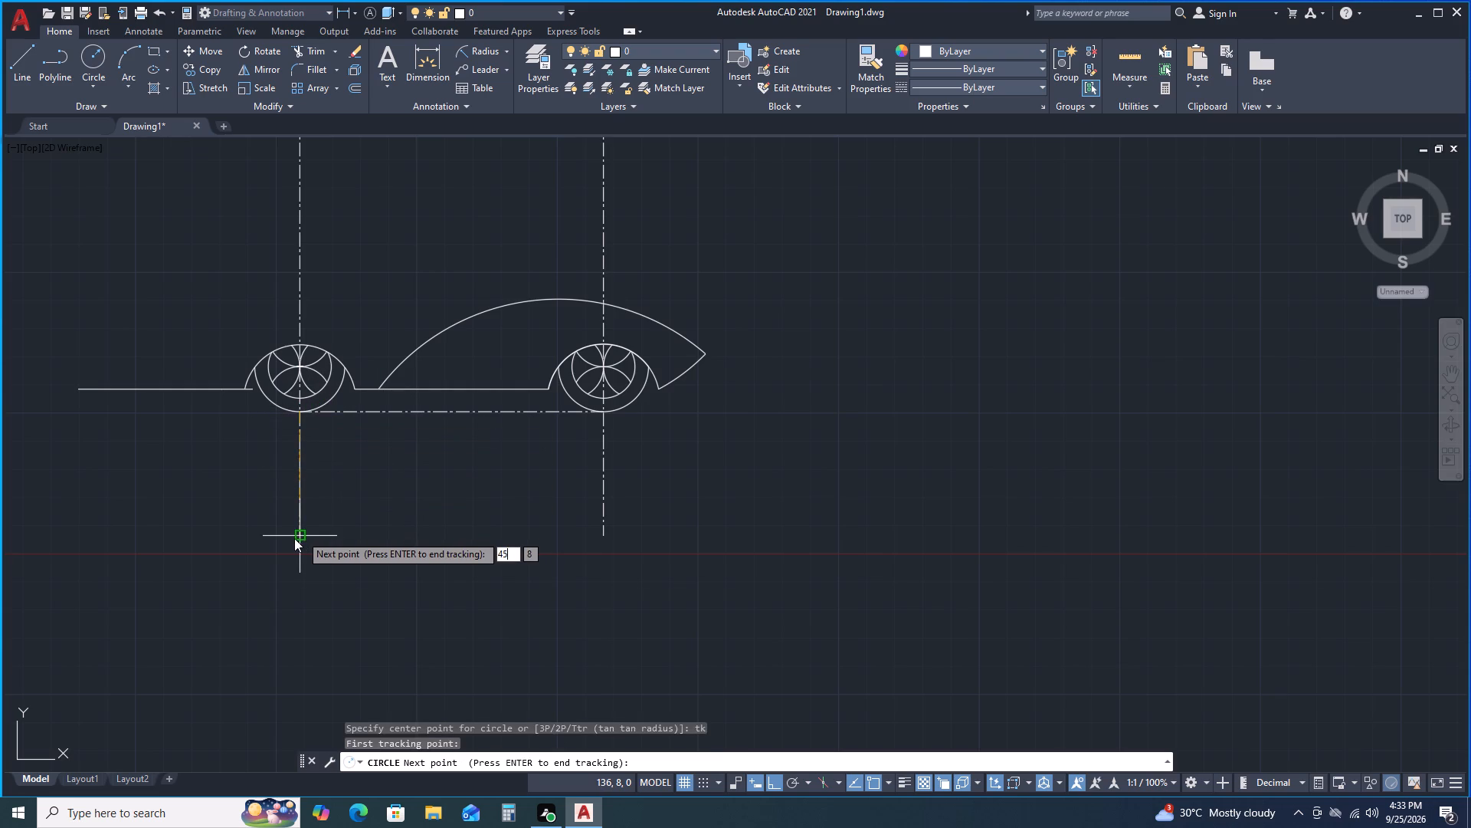
{"action": "key", "text": "Return"}
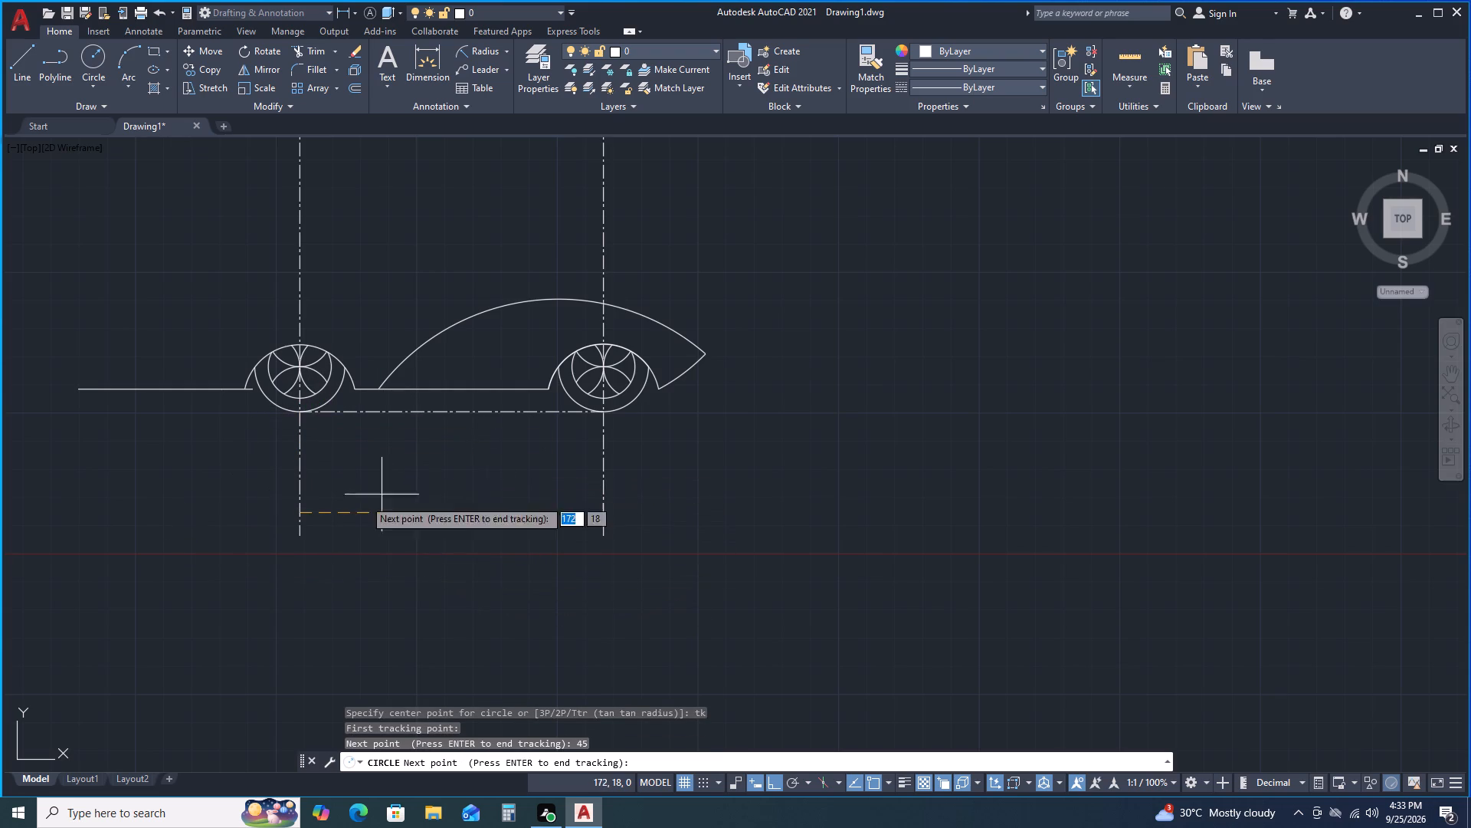
{"action": "key", "text": "5"}
{"action": "key", "text": "Return"}
{"action": "key", "text": "Return"}
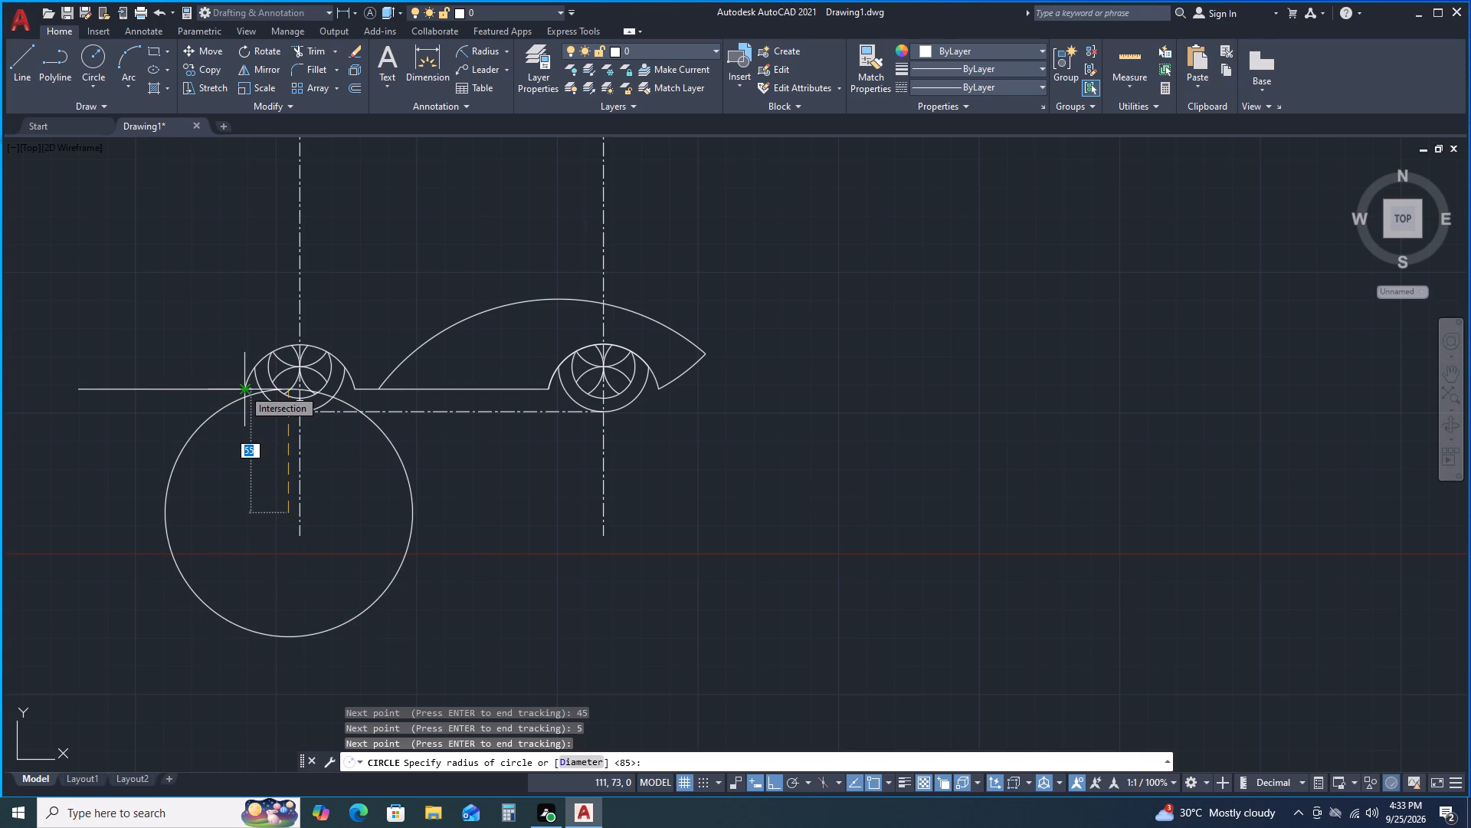
{"action": "type", "text": "90"}
{"action": "key", "text": "Return"}
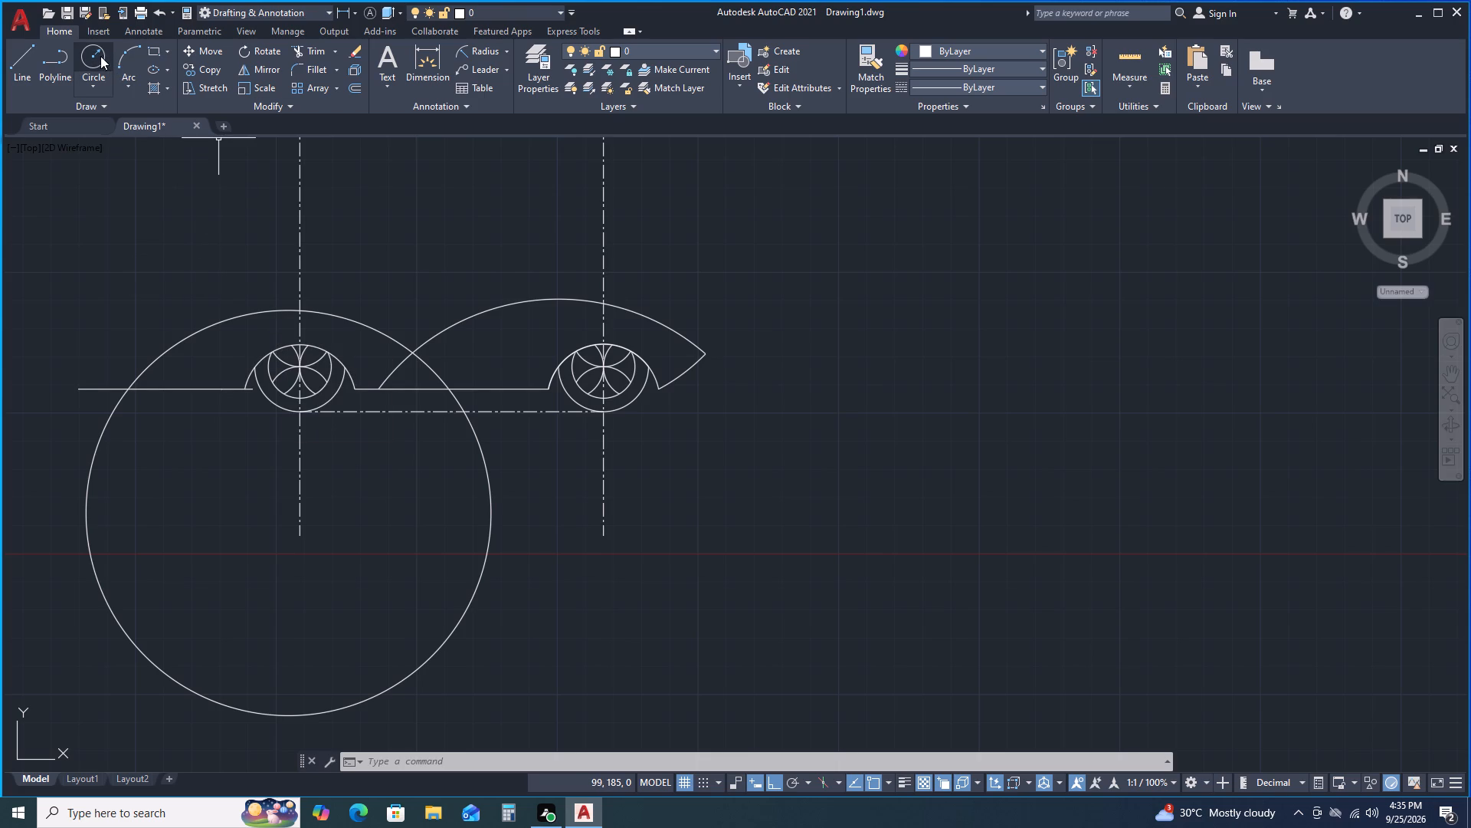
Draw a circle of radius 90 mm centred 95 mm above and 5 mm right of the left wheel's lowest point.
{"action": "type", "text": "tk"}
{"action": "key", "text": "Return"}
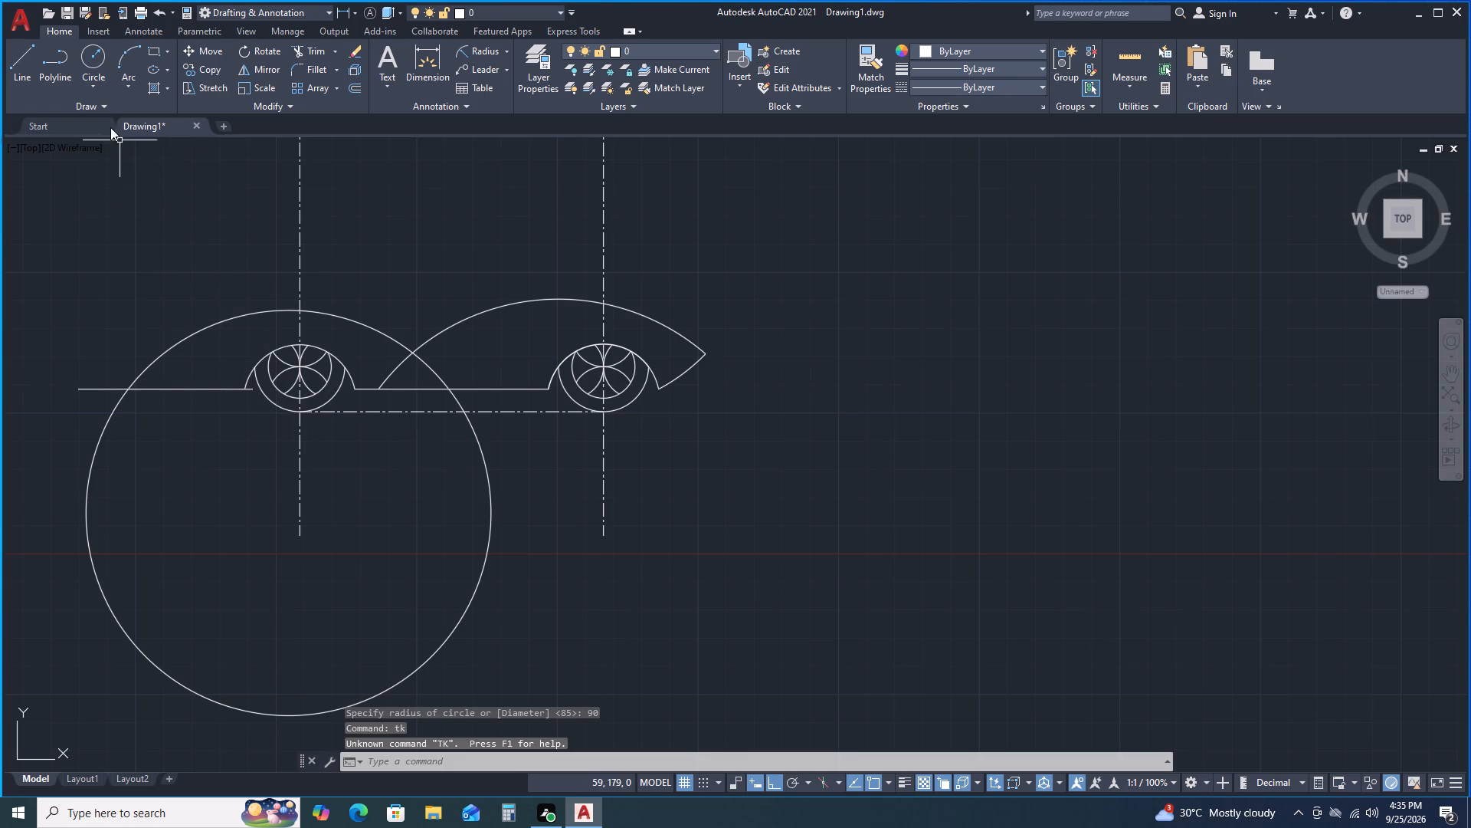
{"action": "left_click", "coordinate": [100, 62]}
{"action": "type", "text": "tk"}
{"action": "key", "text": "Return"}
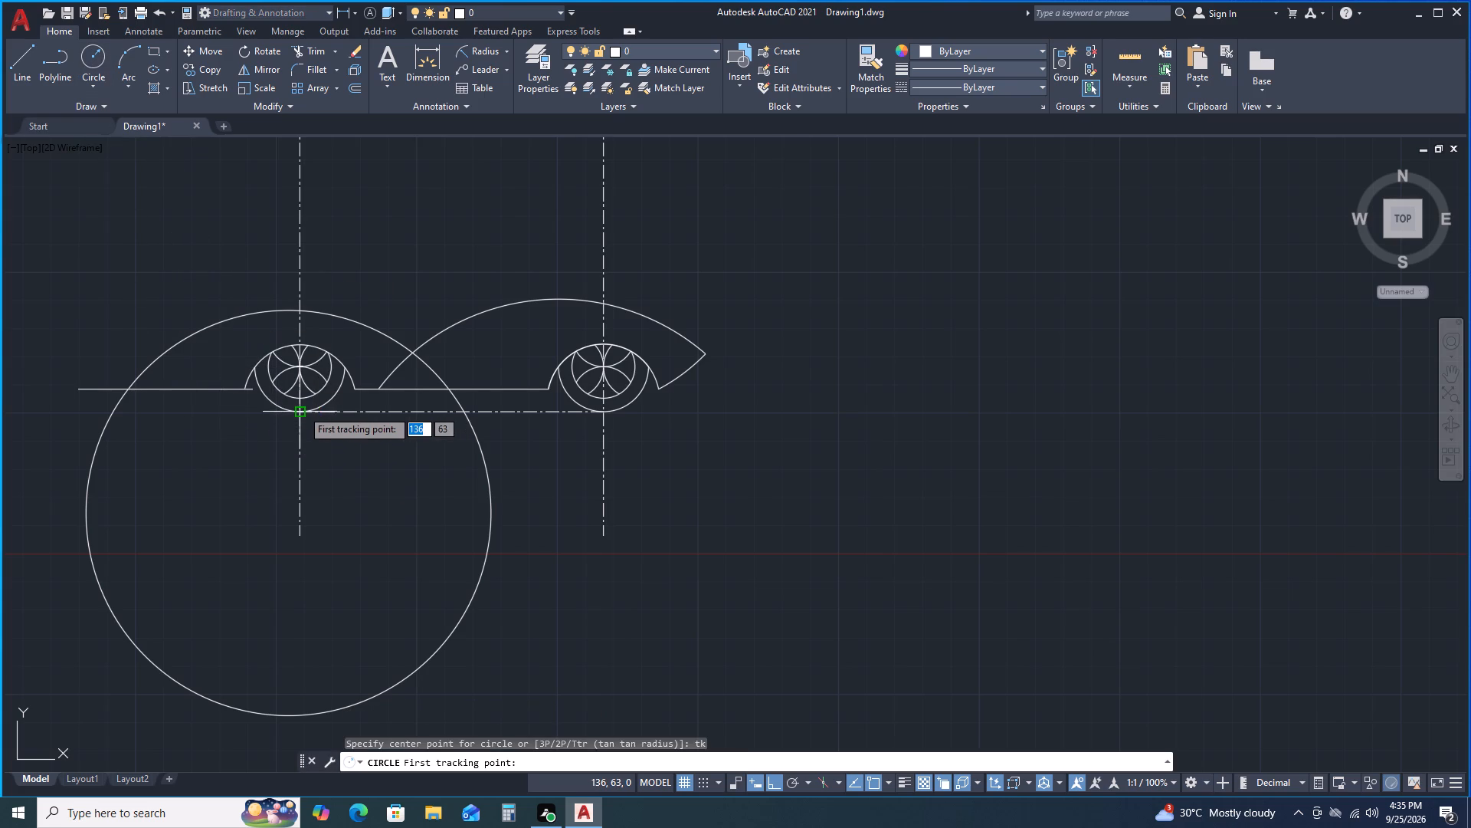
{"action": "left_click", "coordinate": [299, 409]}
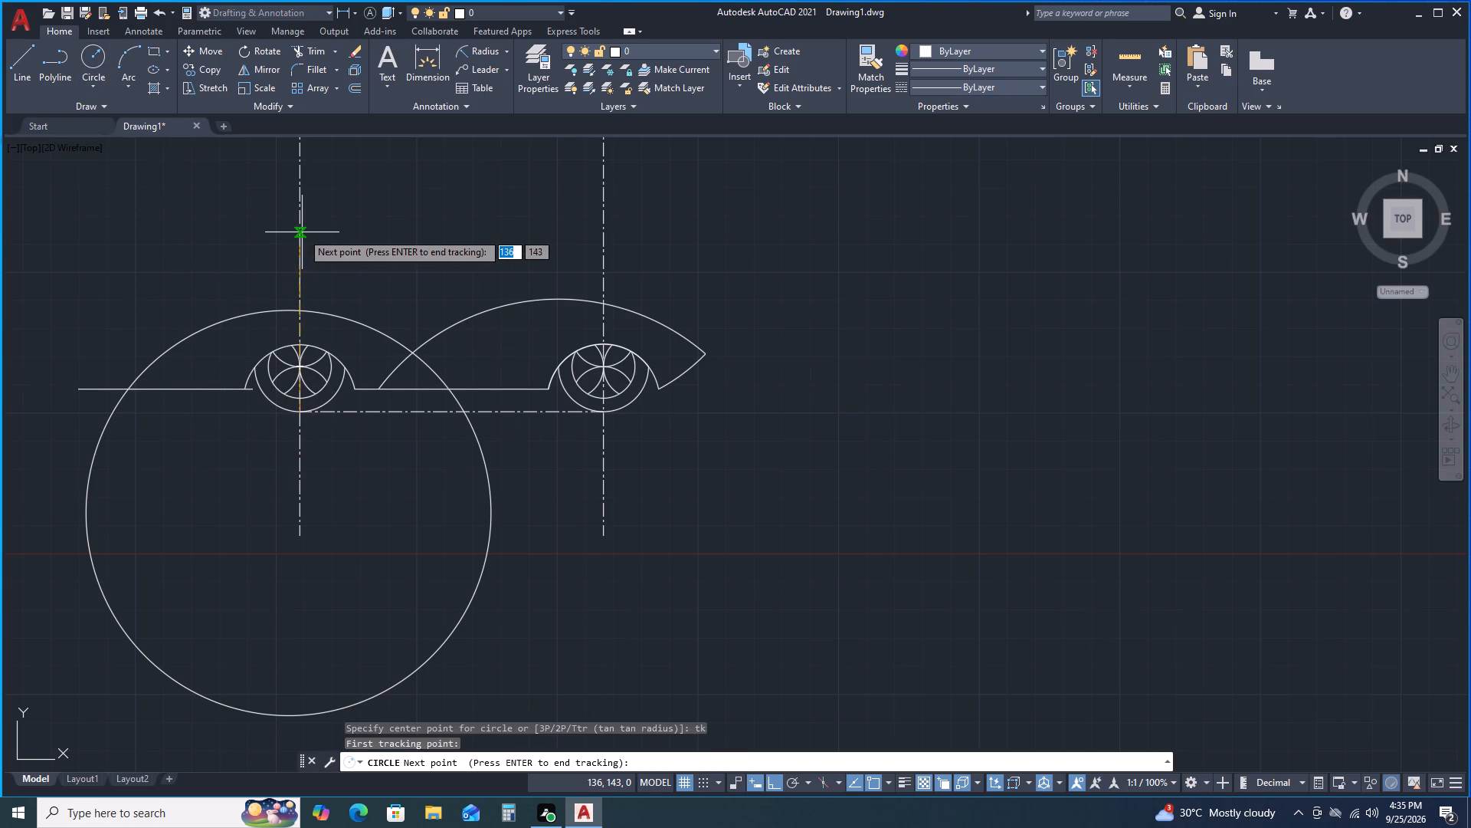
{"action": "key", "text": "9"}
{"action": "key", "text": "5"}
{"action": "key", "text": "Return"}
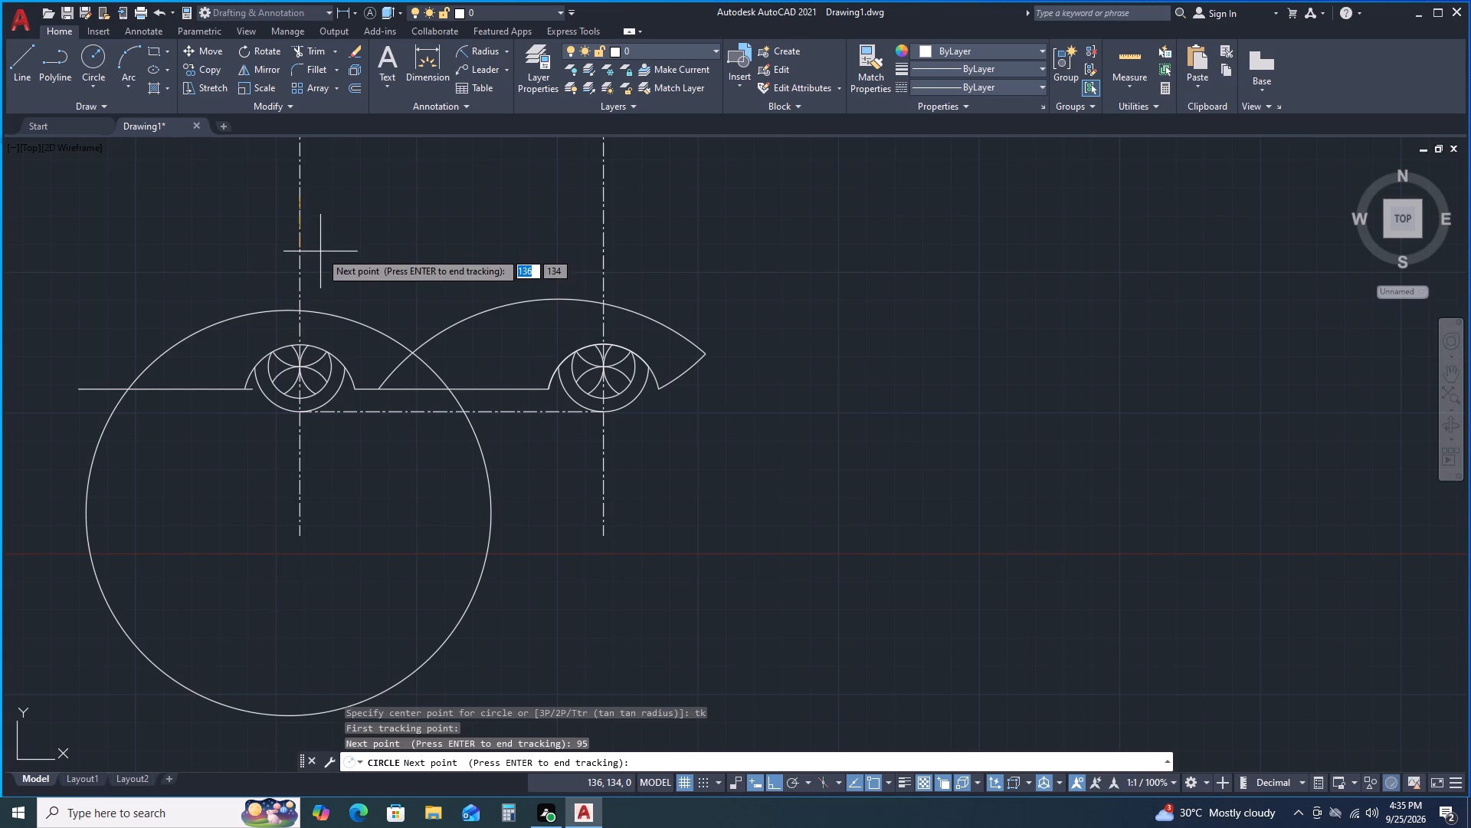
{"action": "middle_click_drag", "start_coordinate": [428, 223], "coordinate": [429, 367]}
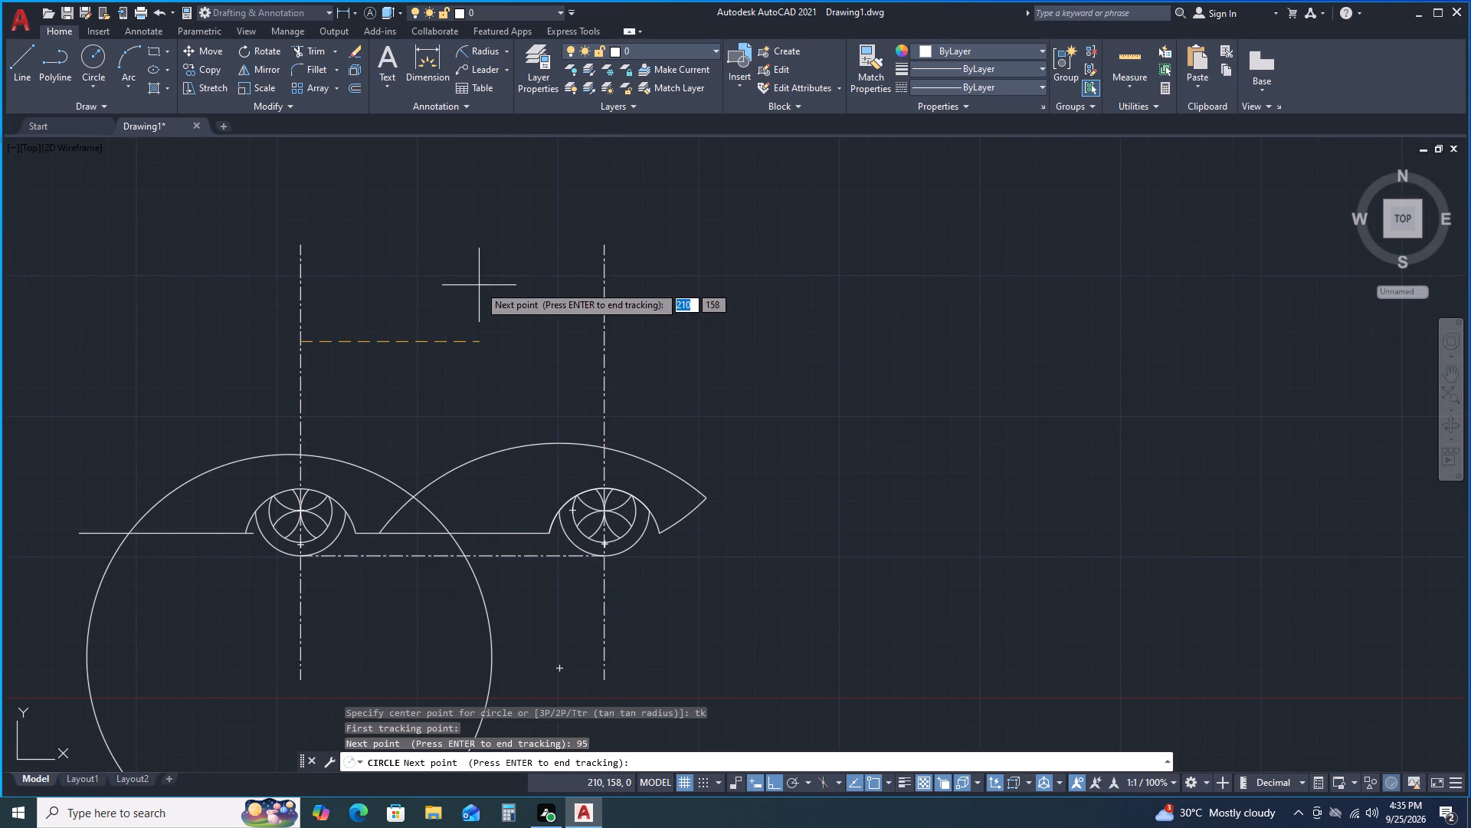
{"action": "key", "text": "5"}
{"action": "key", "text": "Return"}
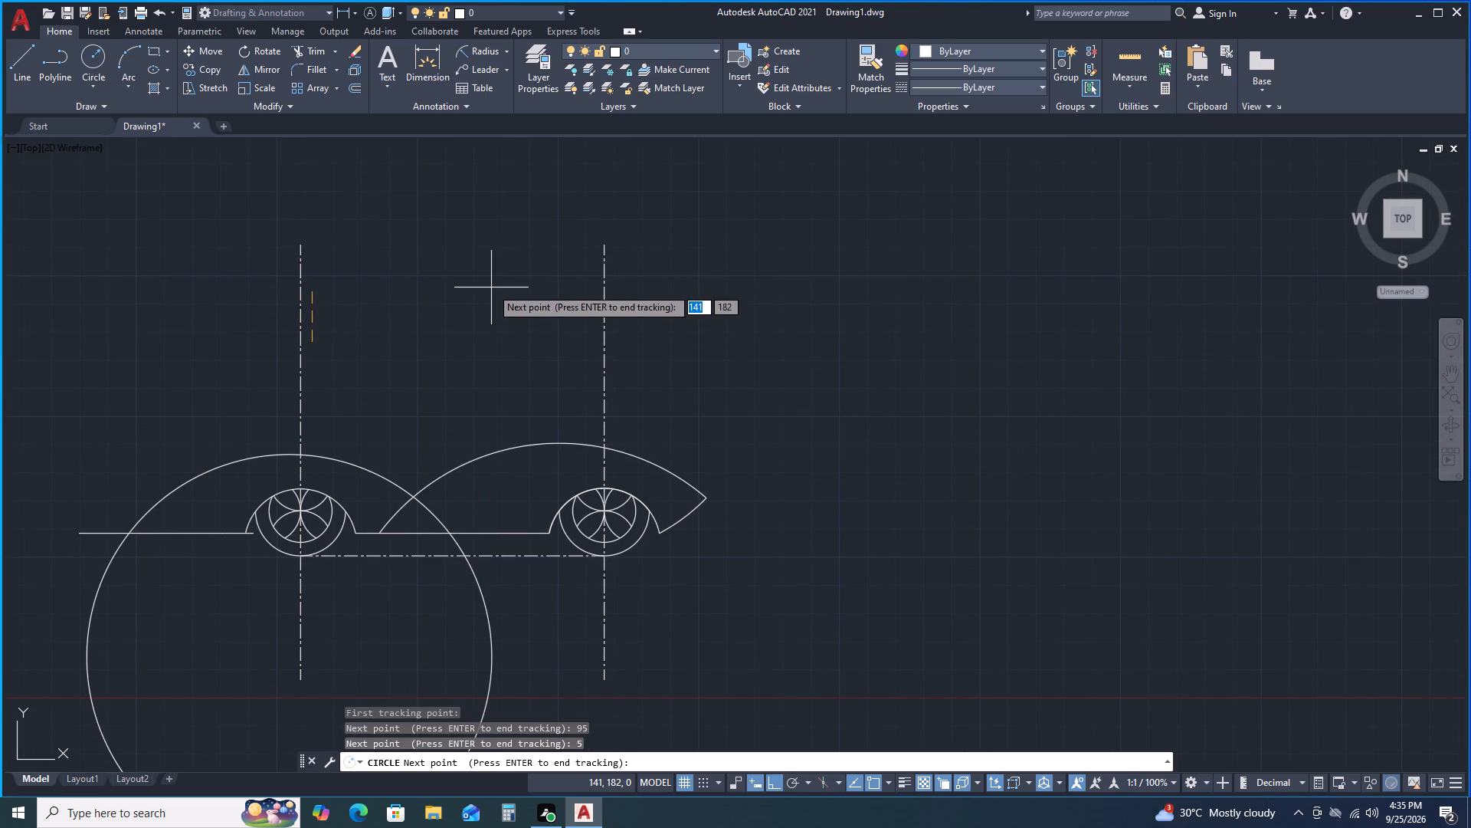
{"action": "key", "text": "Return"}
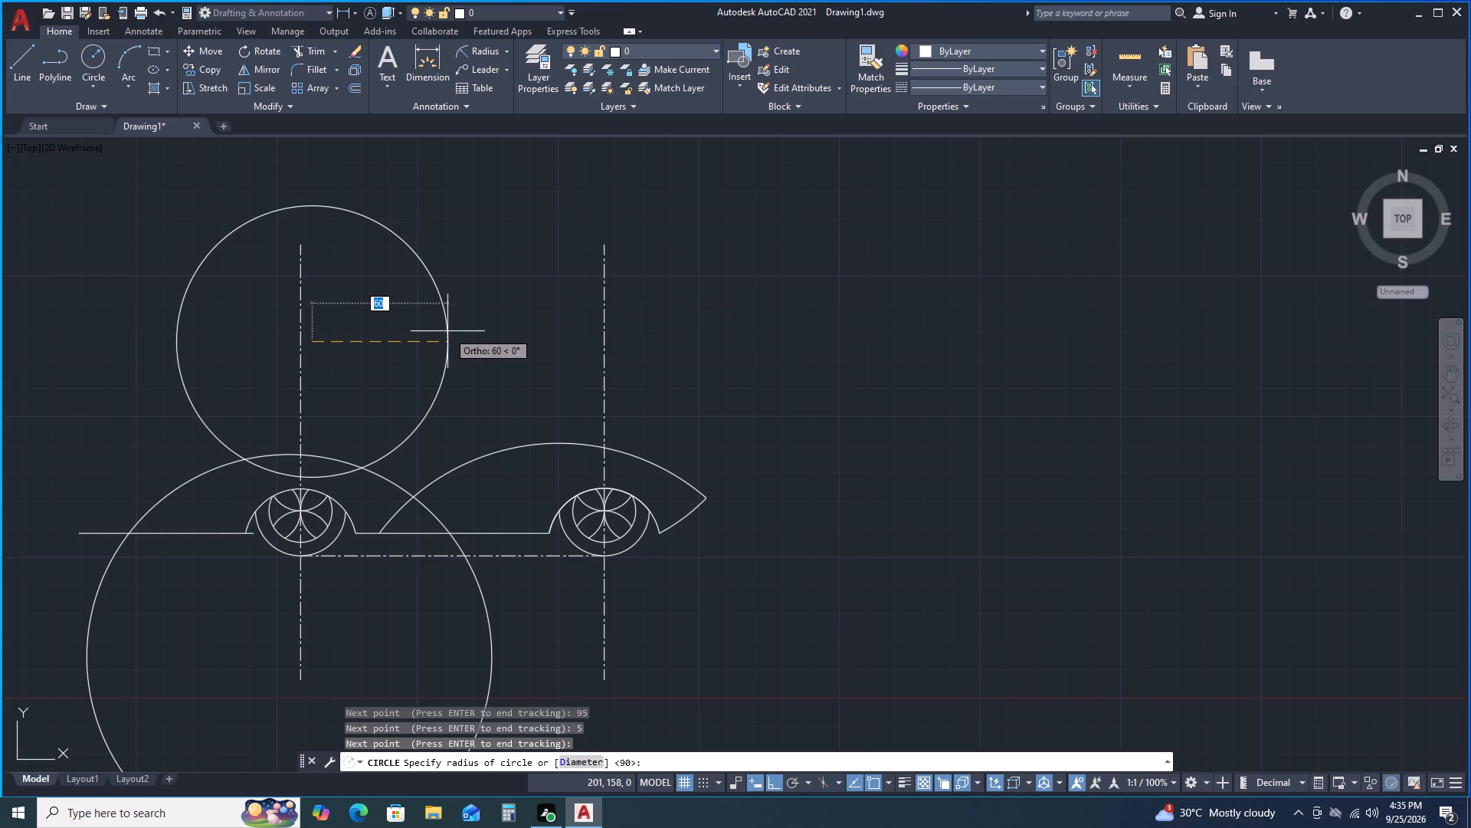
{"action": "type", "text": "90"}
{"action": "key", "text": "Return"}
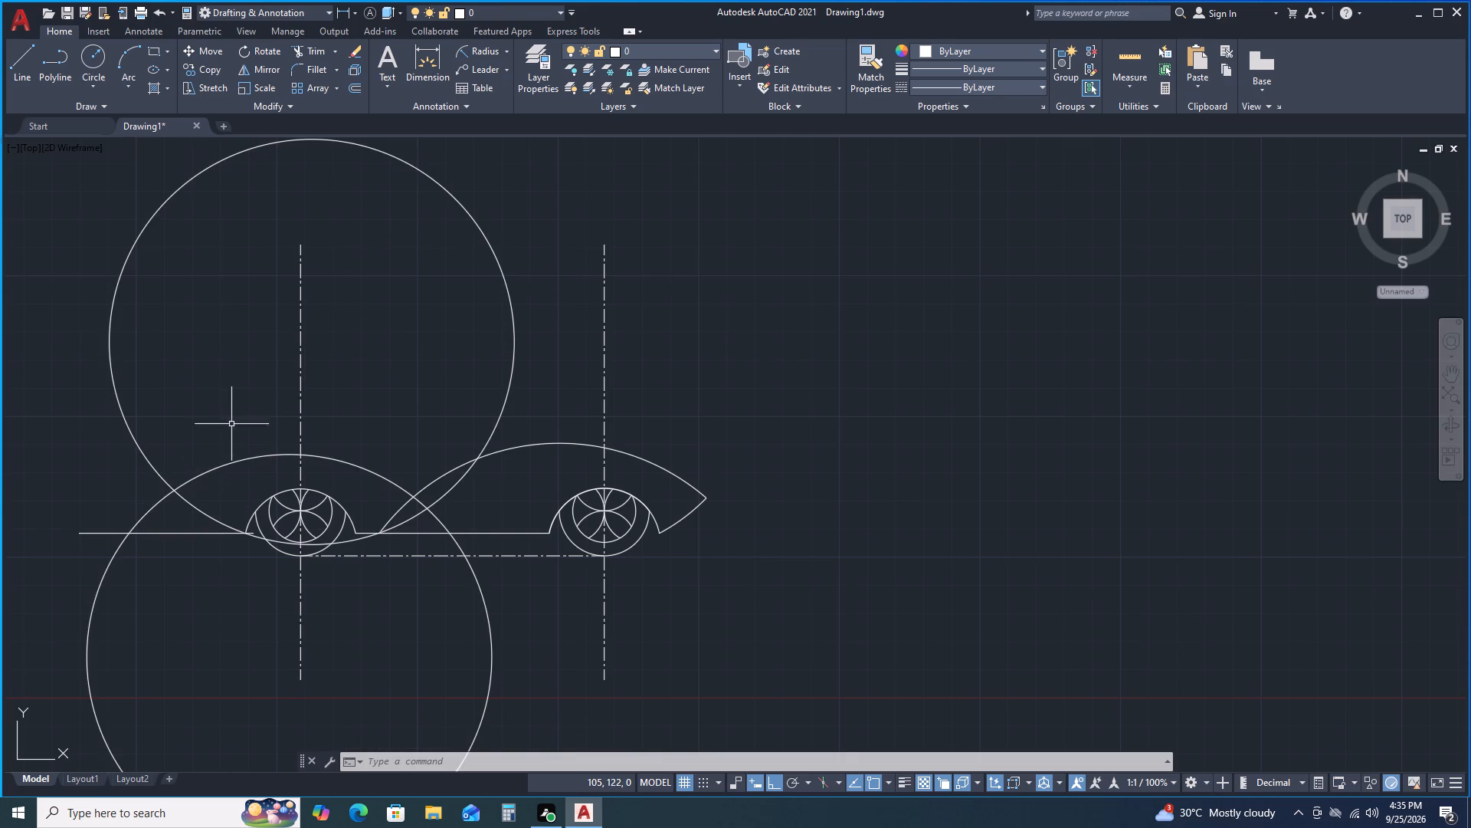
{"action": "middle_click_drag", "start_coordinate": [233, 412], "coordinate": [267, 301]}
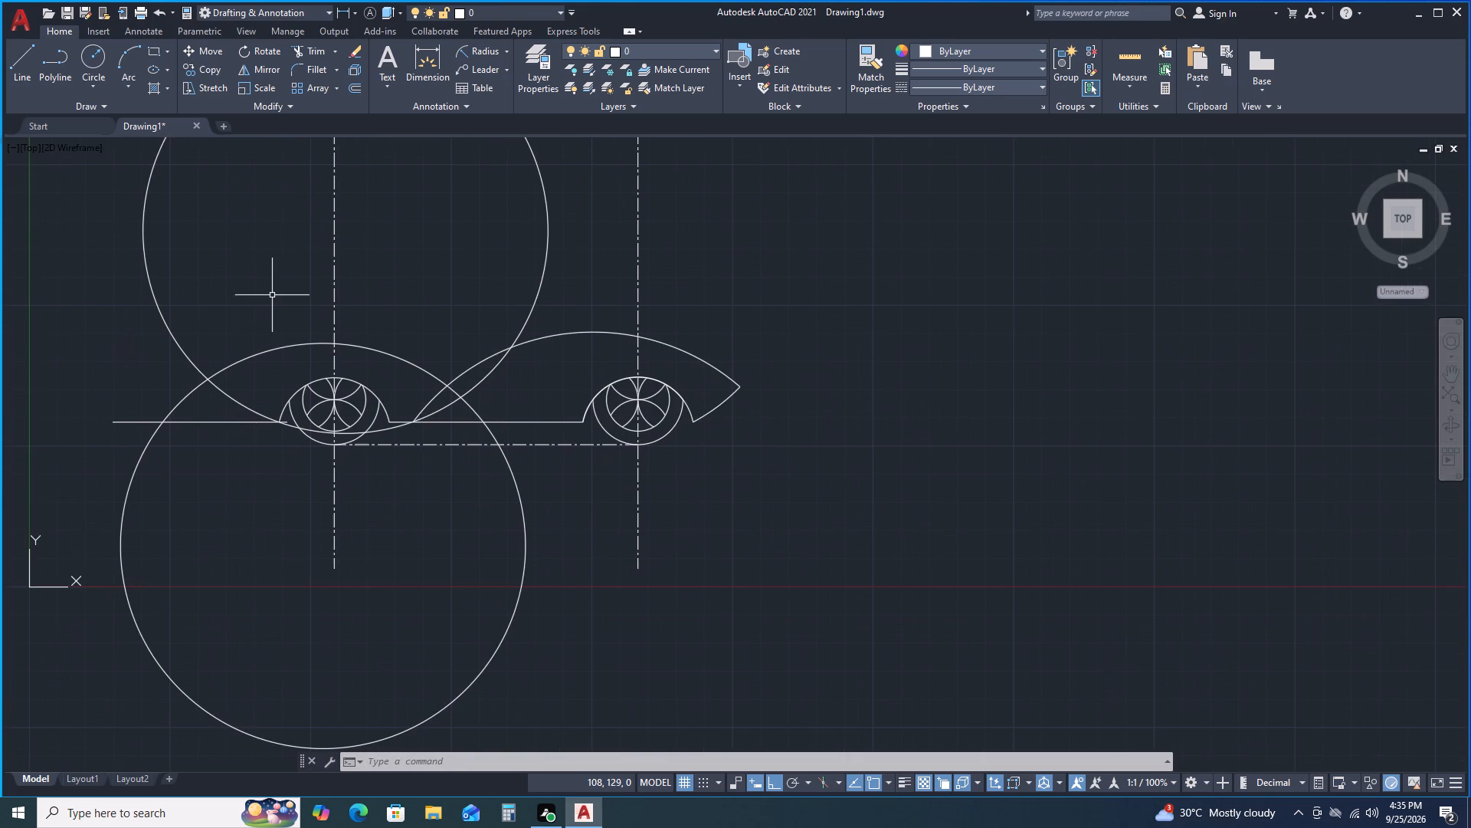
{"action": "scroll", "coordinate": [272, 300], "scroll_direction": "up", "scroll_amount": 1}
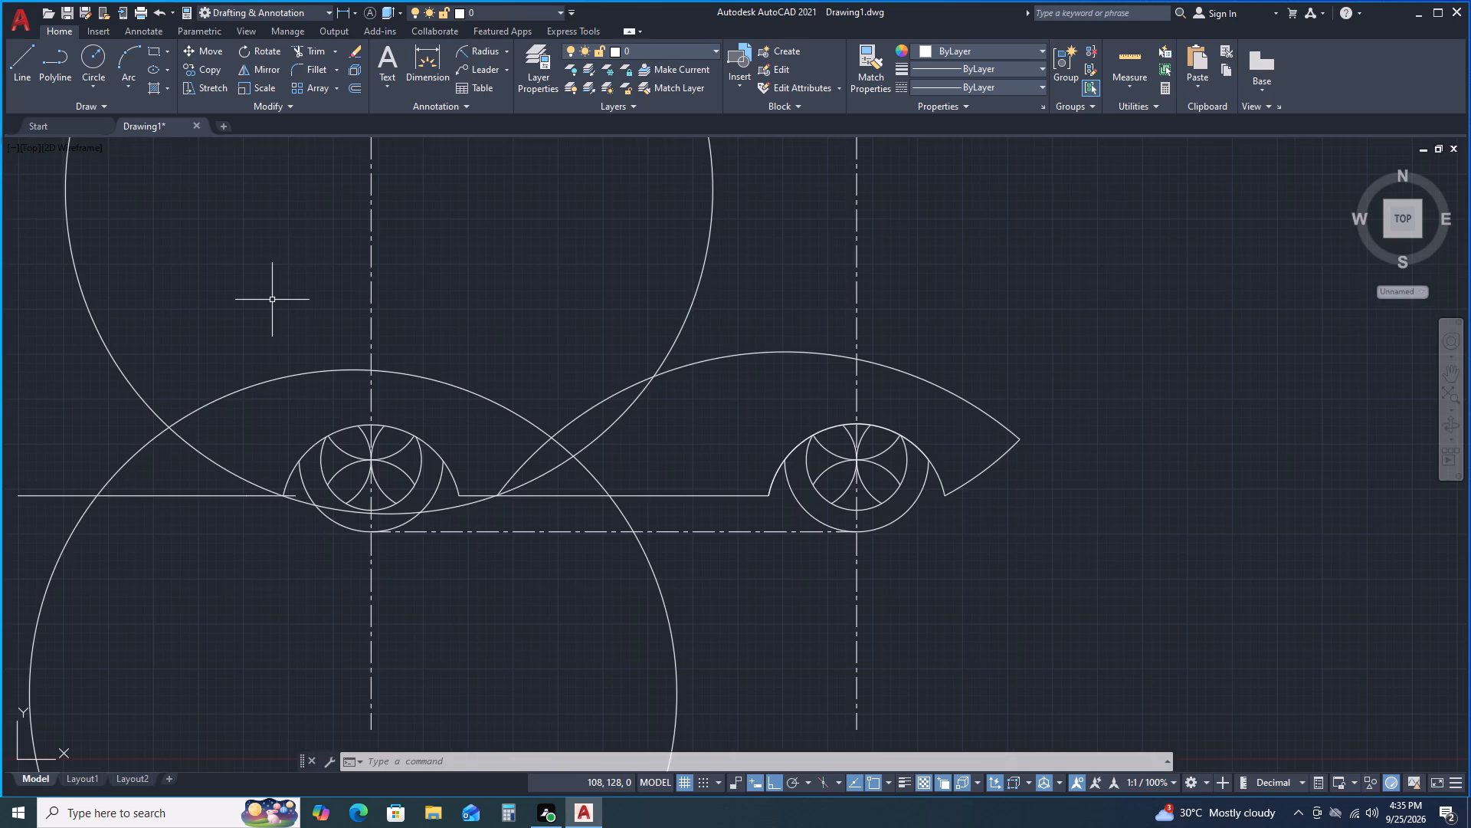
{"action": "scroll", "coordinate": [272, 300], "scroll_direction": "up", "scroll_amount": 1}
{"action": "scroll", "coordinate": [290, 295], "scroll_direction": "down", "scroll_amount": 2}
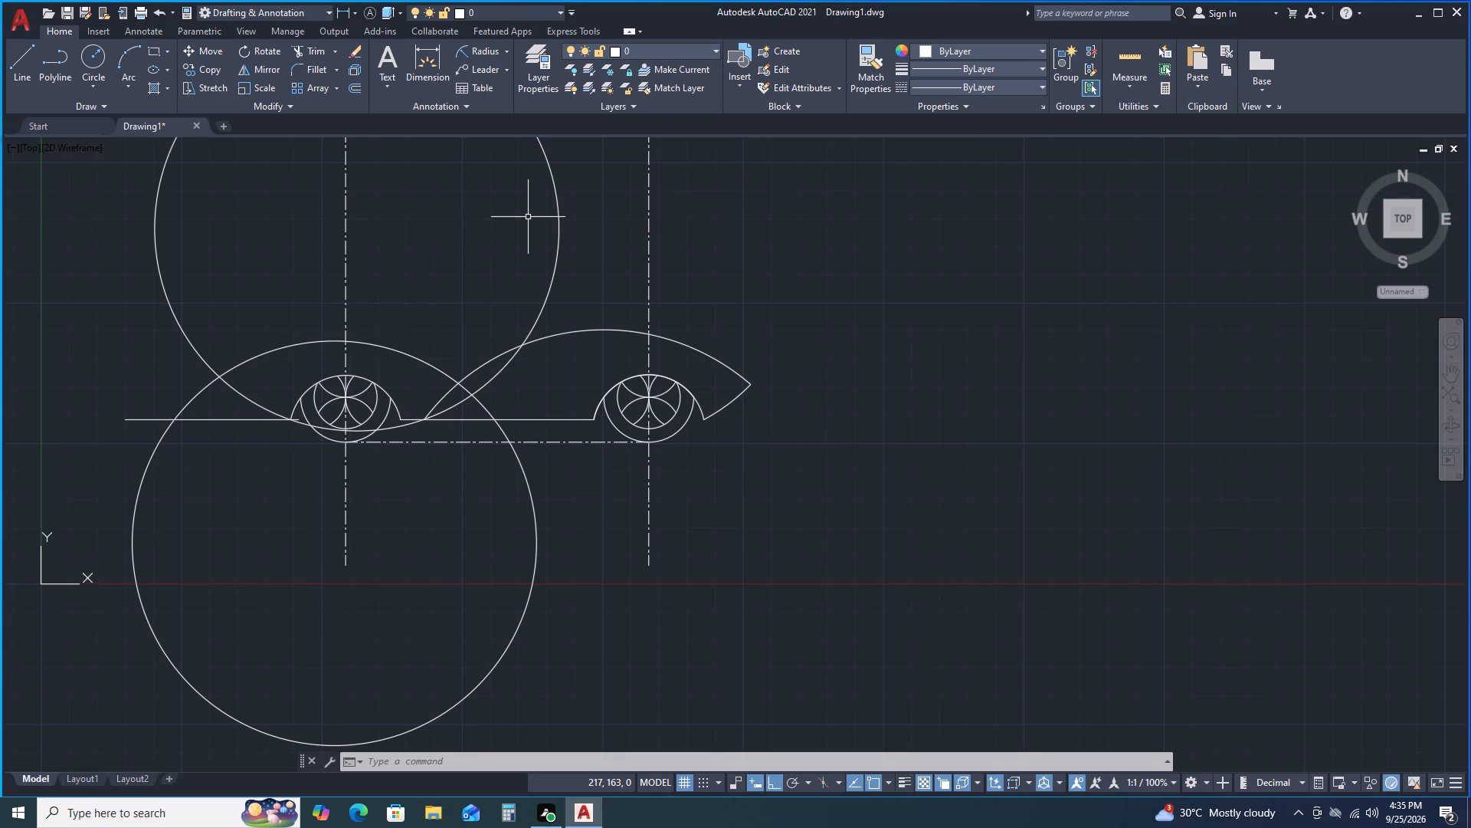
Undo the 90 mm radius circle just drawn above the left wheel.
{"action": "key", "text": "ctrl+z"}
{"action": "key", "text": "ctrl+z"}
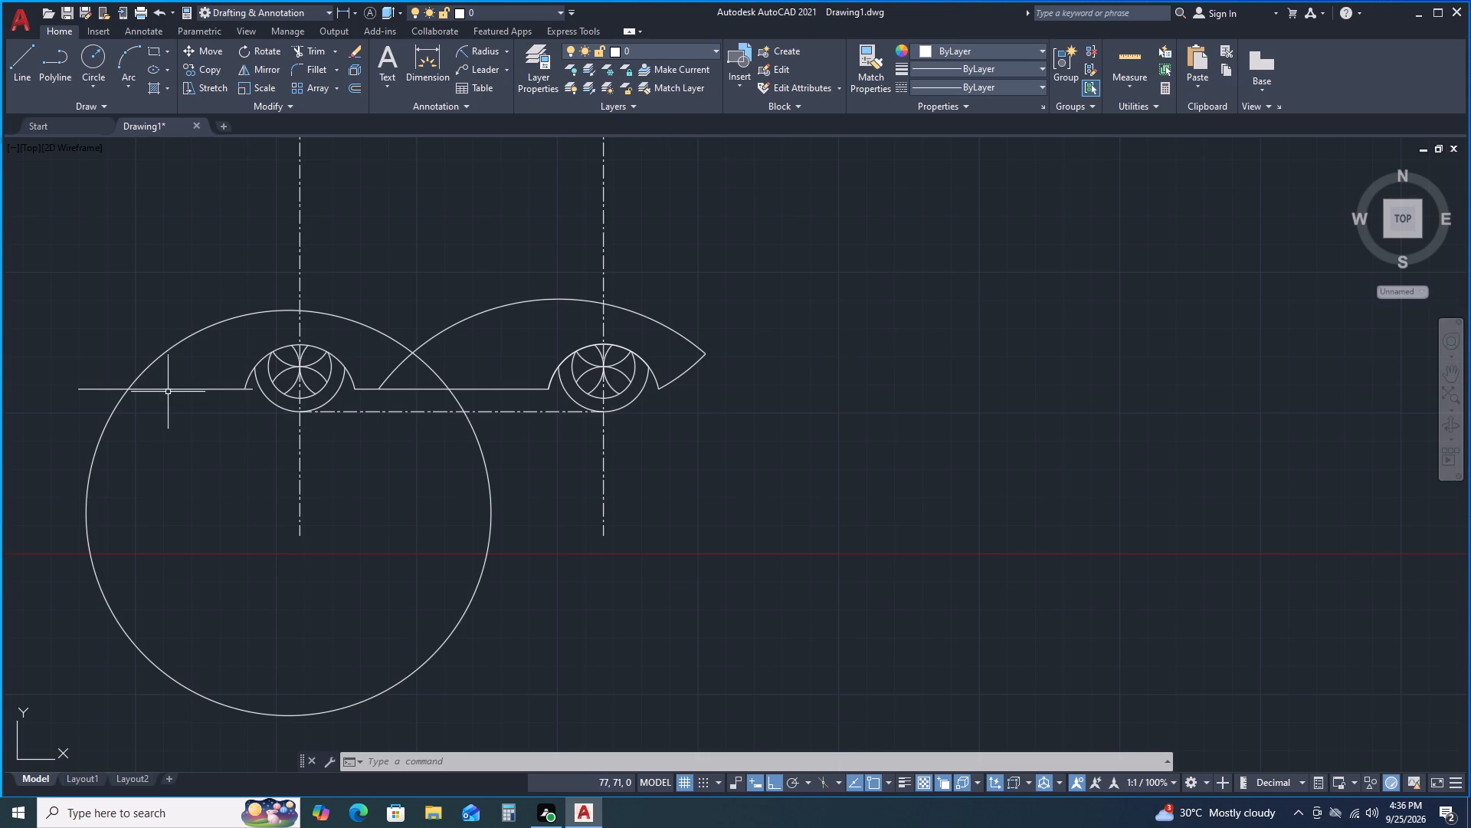
Draw a circle of radius 90 mm centred 95 mm above and 5 mm right of the left wheel's lowest point.
{"action": "scroll", "coordinate": [253, 369], "scroll_direction": "up", "scroll_amount": 1}
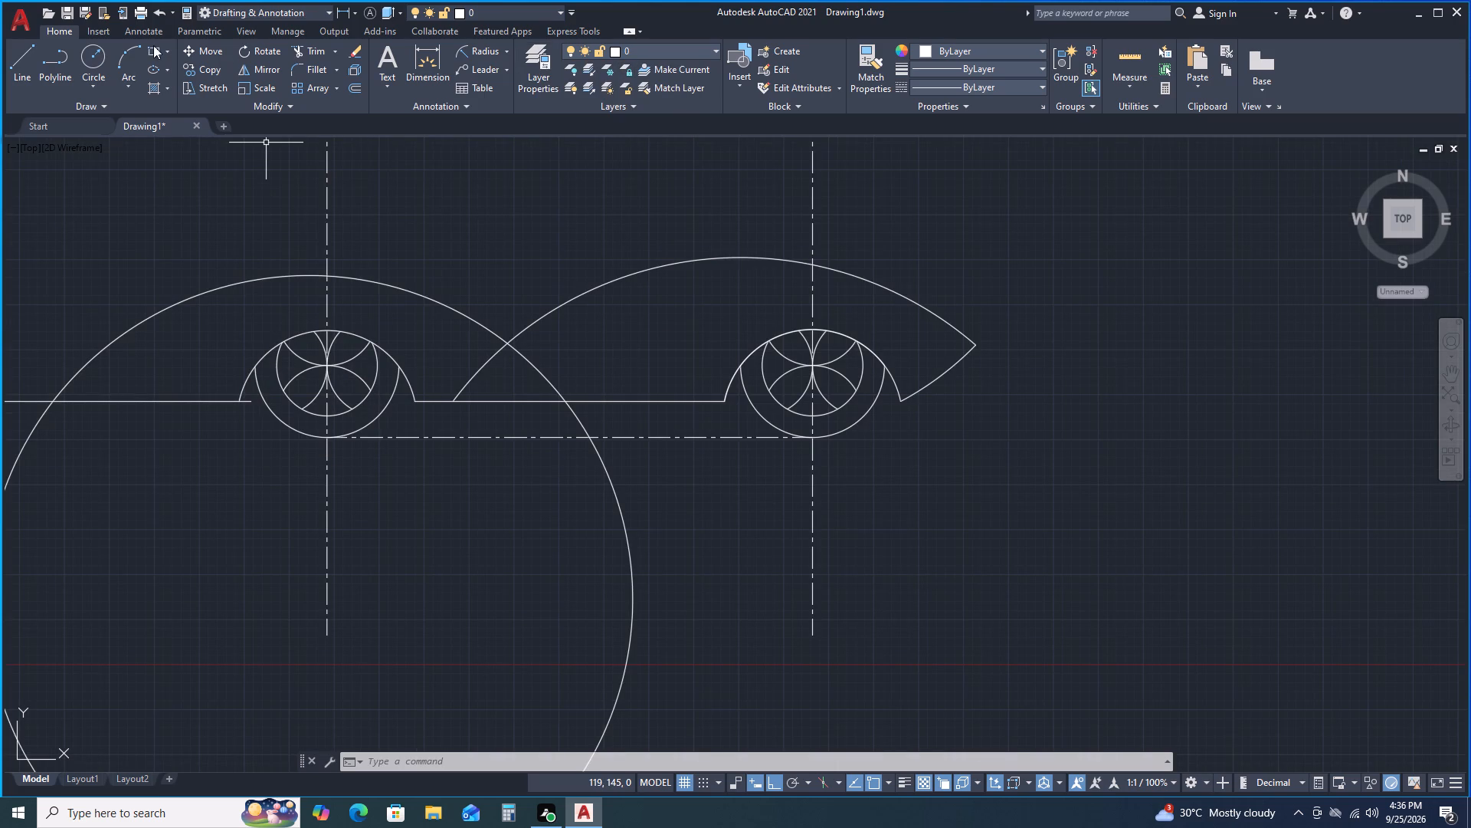
{"action": "left_click", "coordinate": [97, 61]}
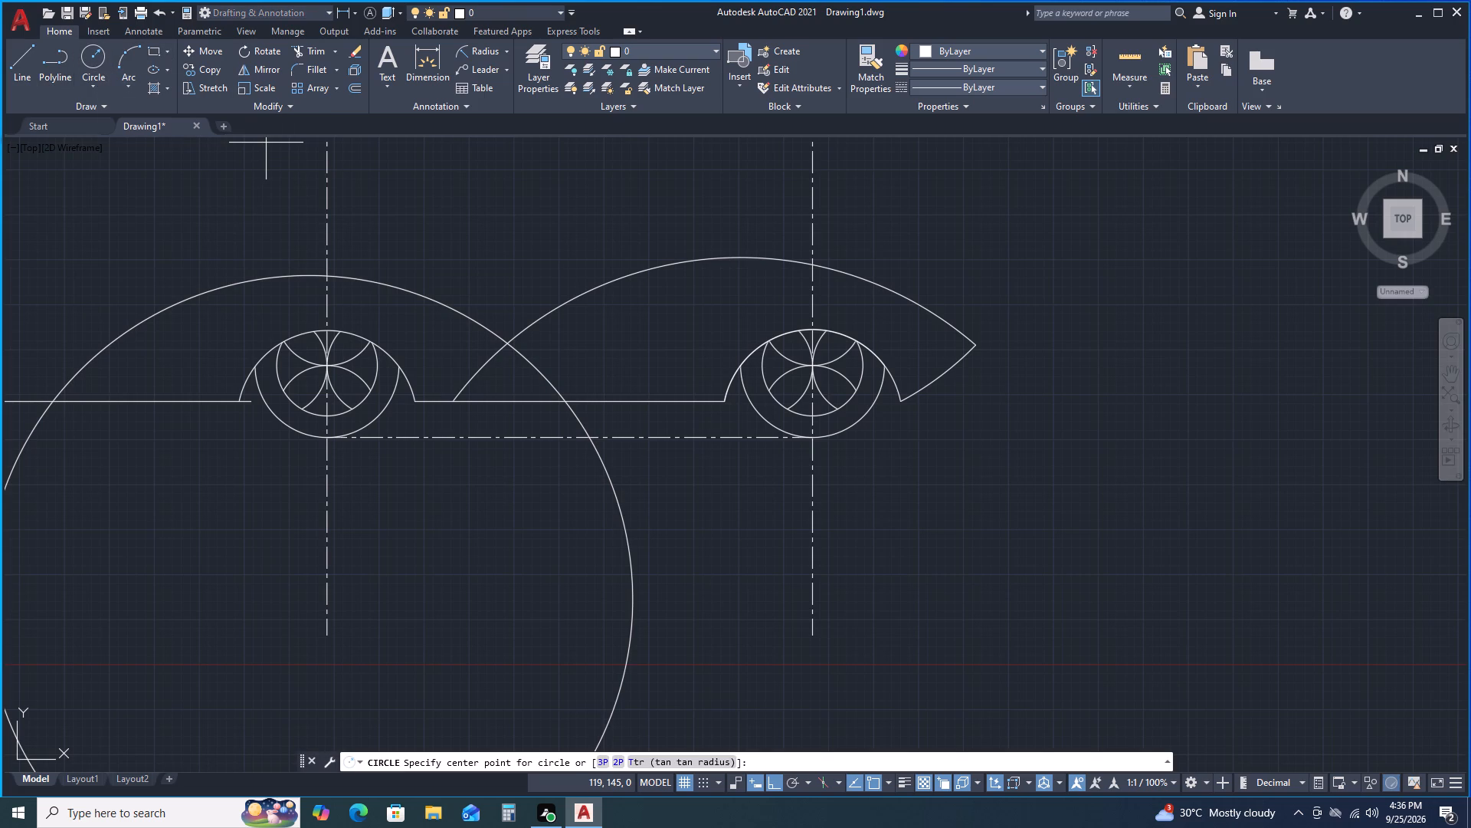
{"action": "type", "text": "tk"}
{"action": "key", "text": "Return"}
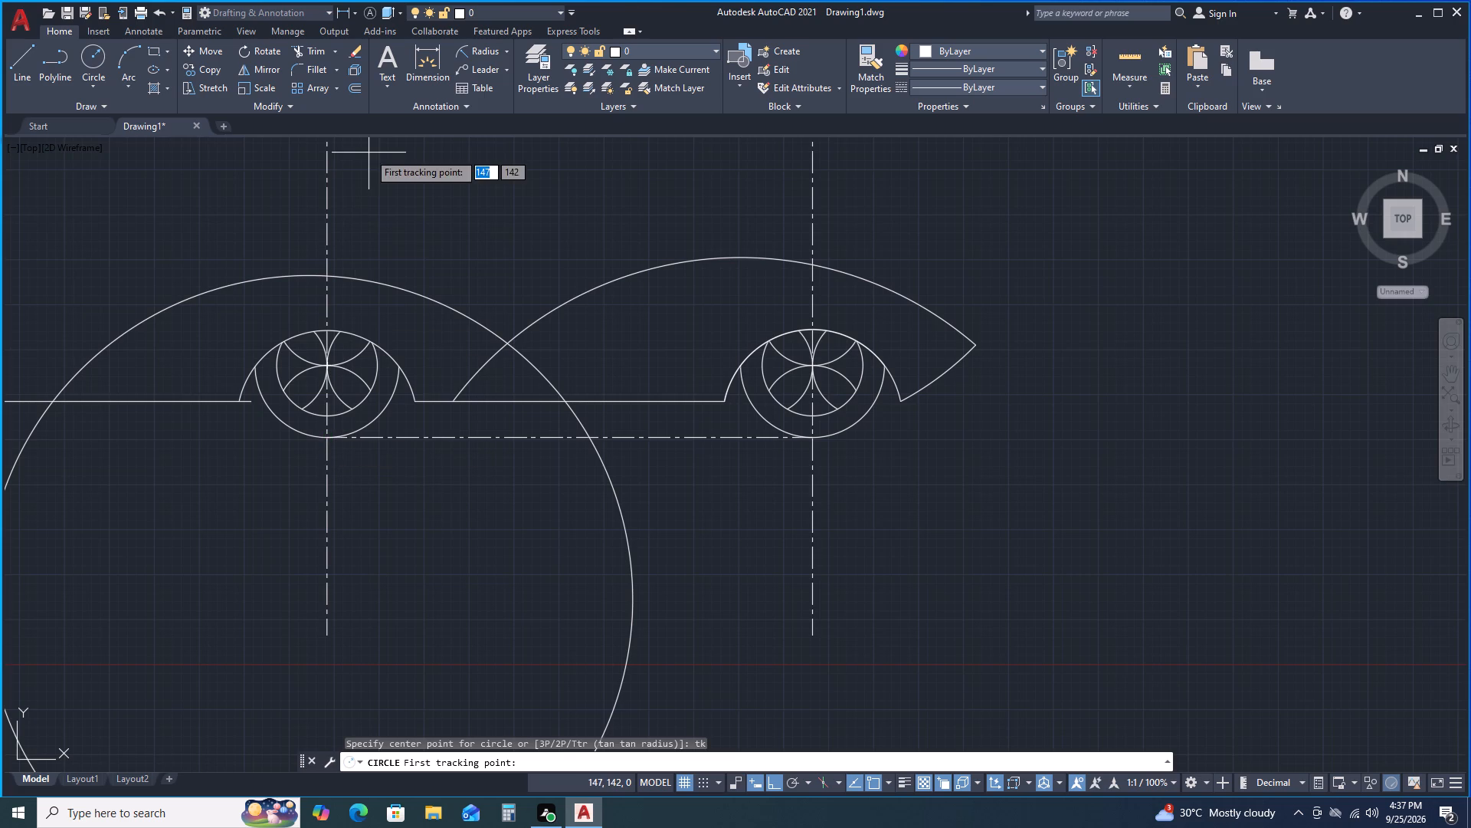
{"action": "left_click", "coordinate": [331, 440]}
{"action": "middle_click_drag", "start_coordinate": [411, 256], "coordinate": [374, 478]}
{"action": "scroll", "coordinate": [373, 469], "scroll_direction": "down", "scroll_amount": 1}
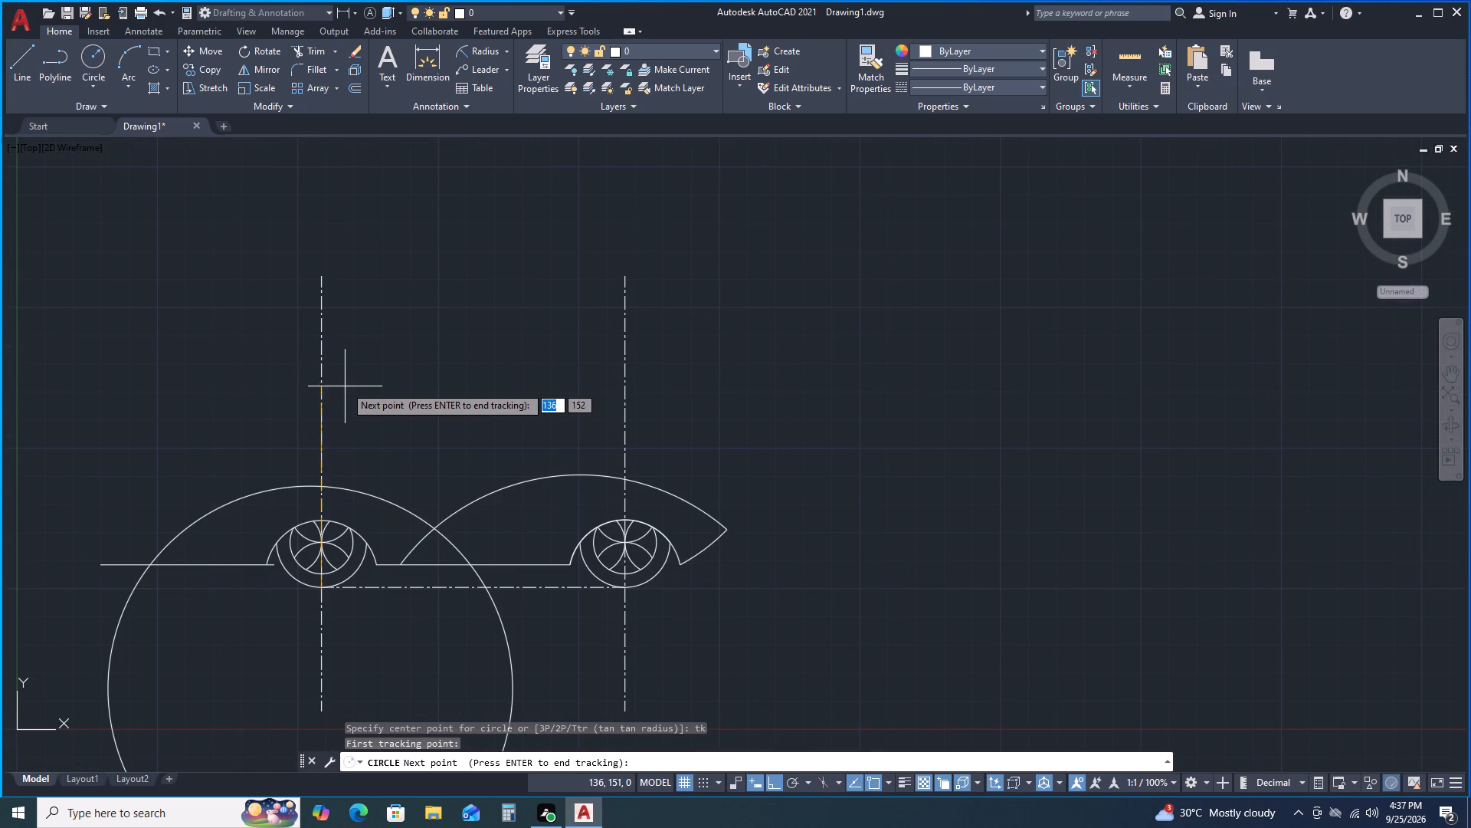
{"action": "key", "text": "9"}
{"action": "key", "text": "5"}
{"action": "key", "text": "Return"}
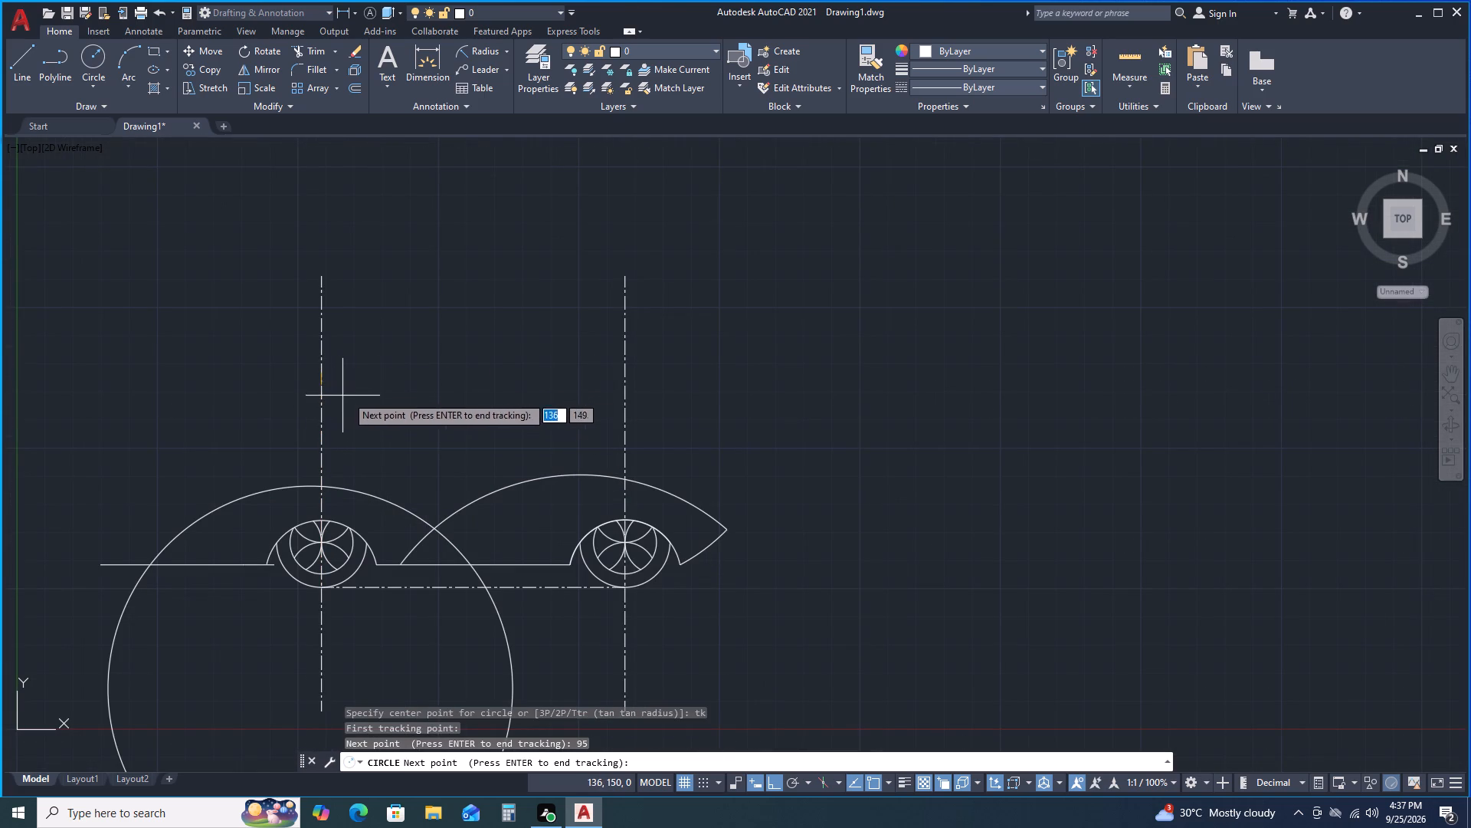
{"action": "key", "text": "5"}
{"action": "key", "text": "Return"}
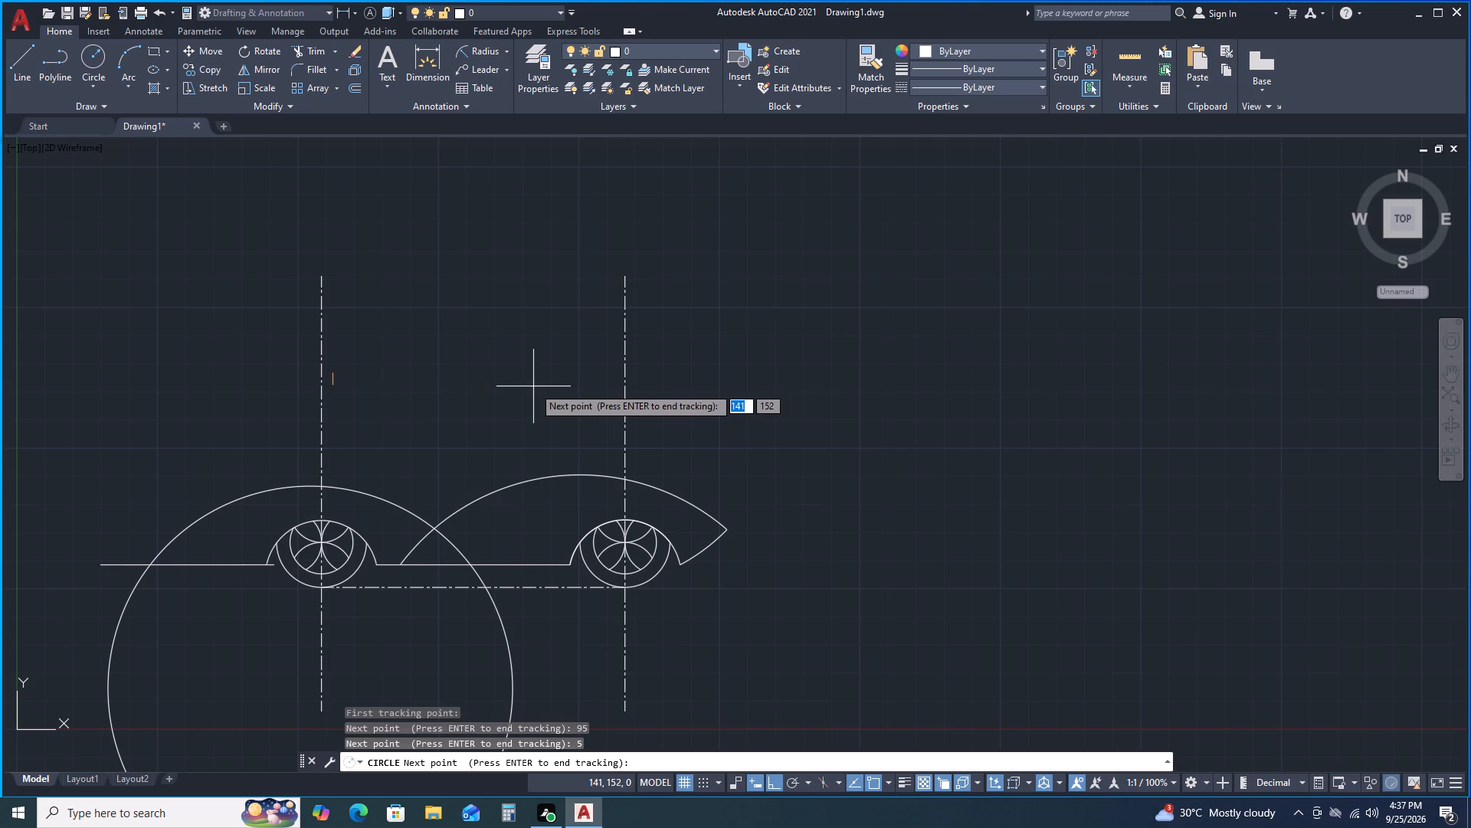
{"action": "key", "text": "Return"}
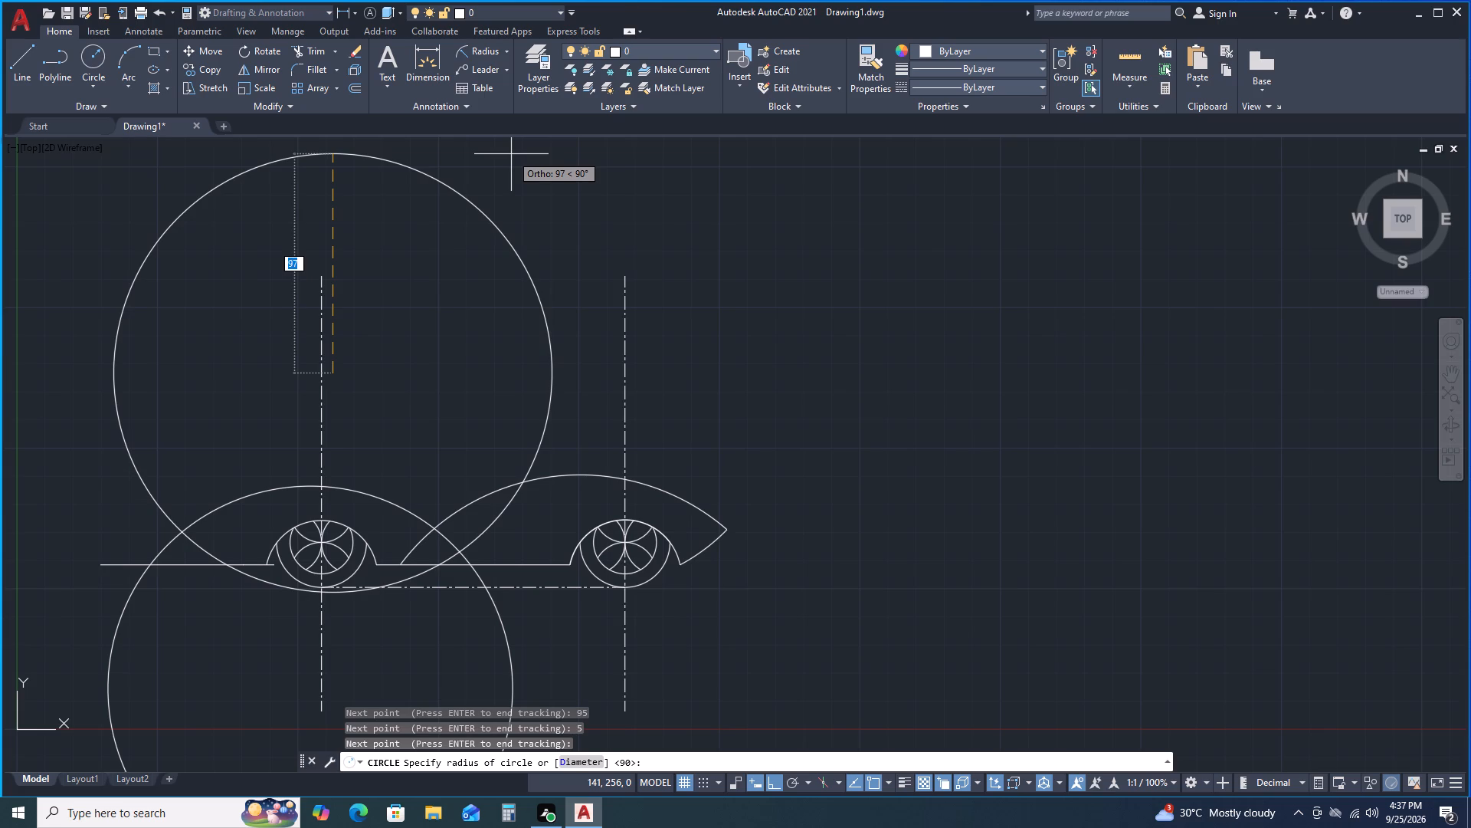
{"action": "type", "text": "90"}
{"action": "key", "text": "Return"}
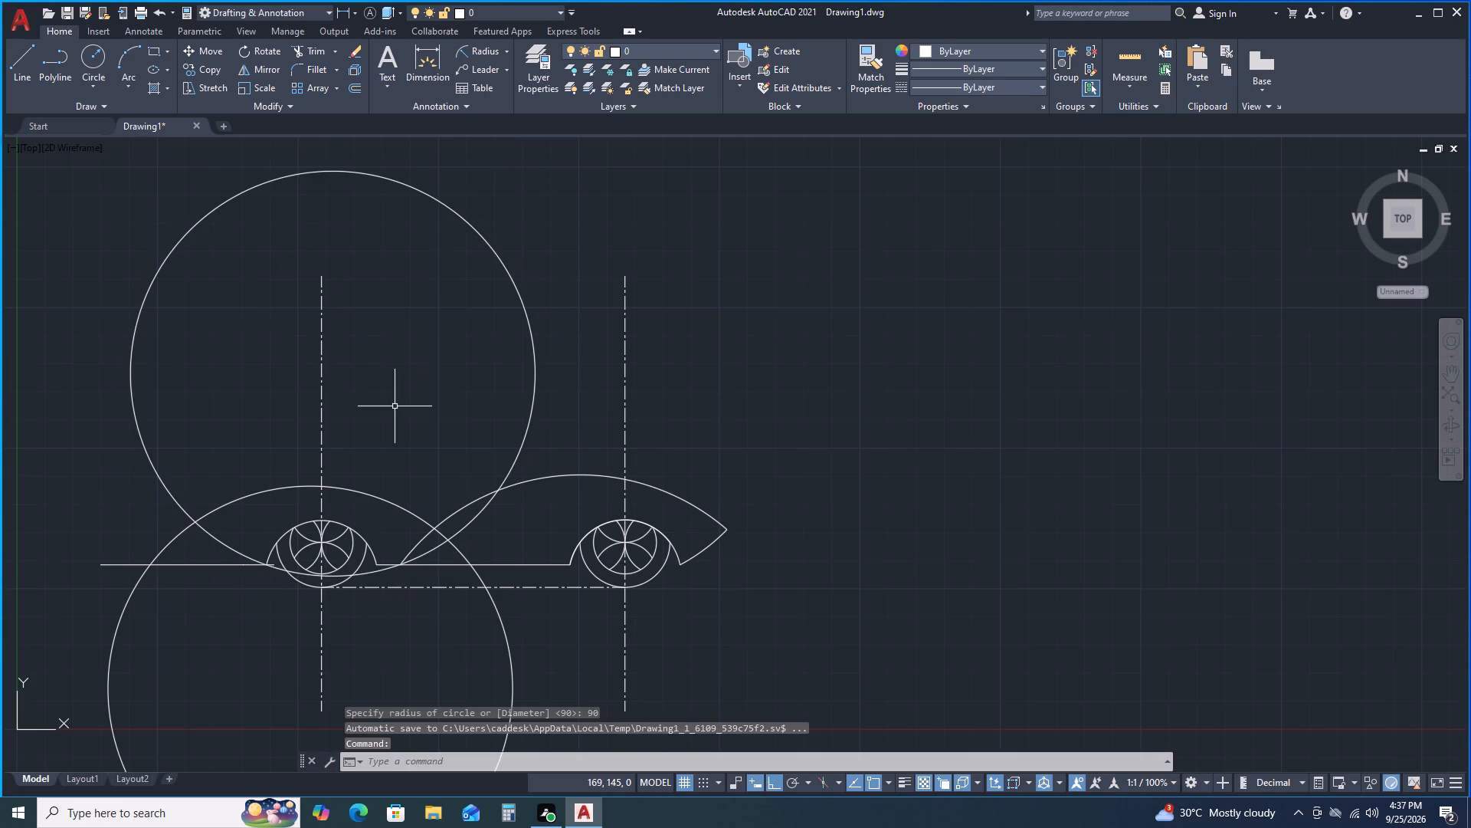
Trim the upper circle above the body curves, and the lower circle from the front nose around to the wheel baseline behind the left wheel.
{"action": "middle_click_drag", "start_coordinate": [418, 363], "coordinate": [481, 259]}
{"action": "scroll", "coordinate": [336, 385], "scroll_direction": "up", "scroll_amount": 2}
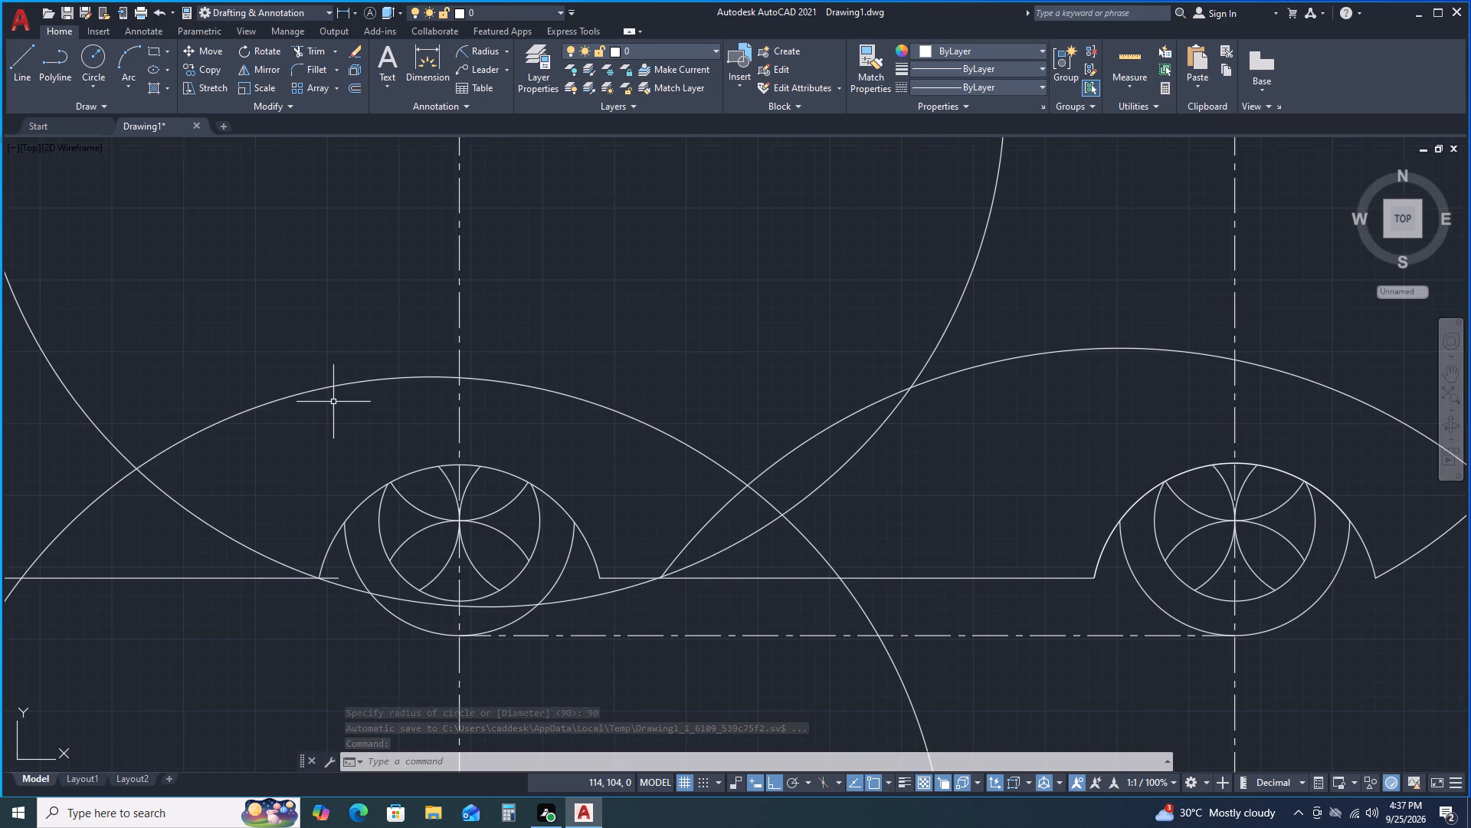
{"action": "scroll", "coordinate": [333, 402], "scroll_direction": "down", "scroll_amount": 1}
{"action": "left_click", "coordinate": [313, 50]}
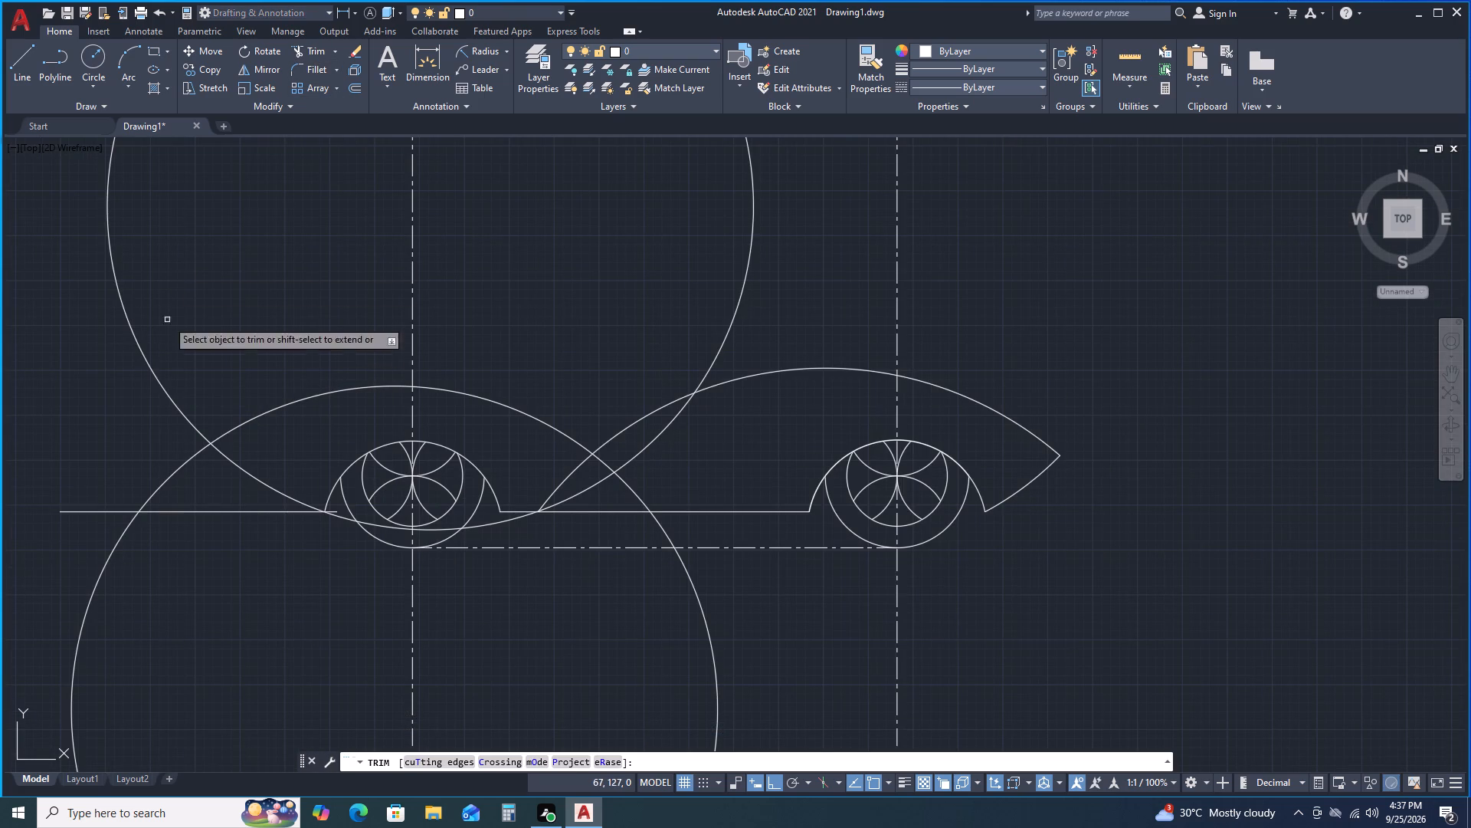
{"action": "left_click", "coordinate": [176, 406]}
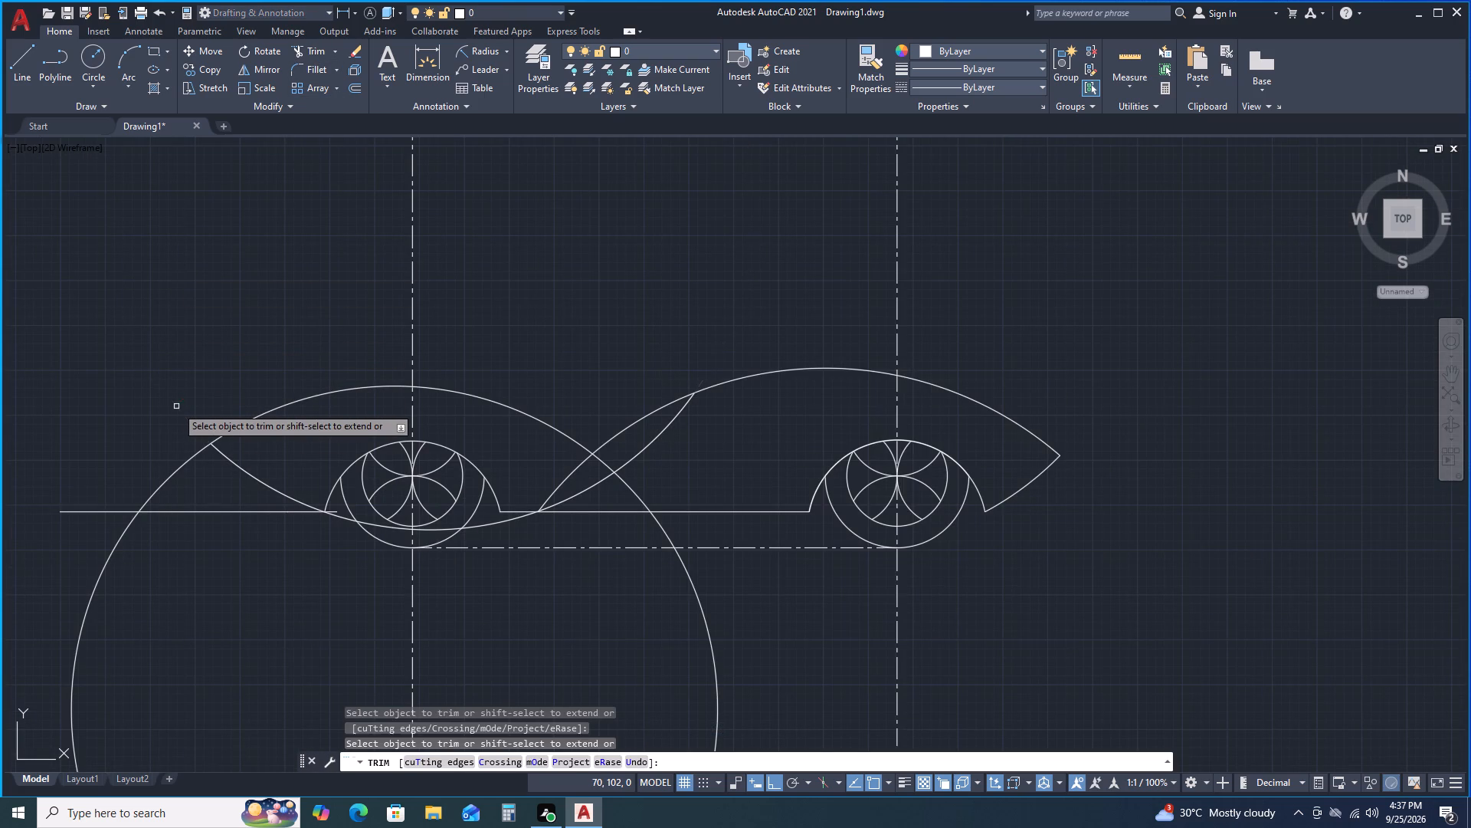
{"action": "left_click", "coordinate": [175, 469]}
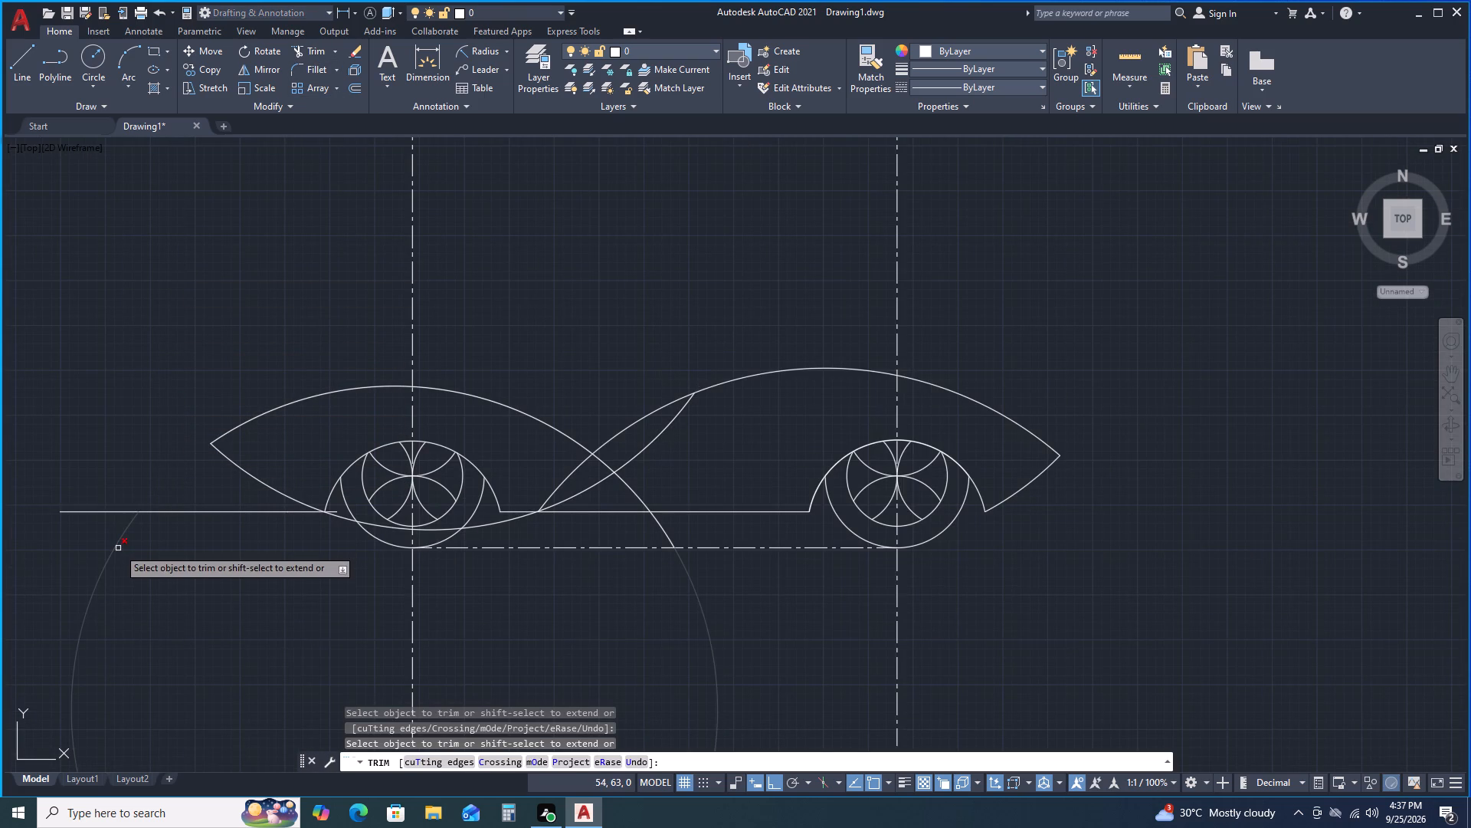
{"action": "left_click", "coordinate": [118, 548]}
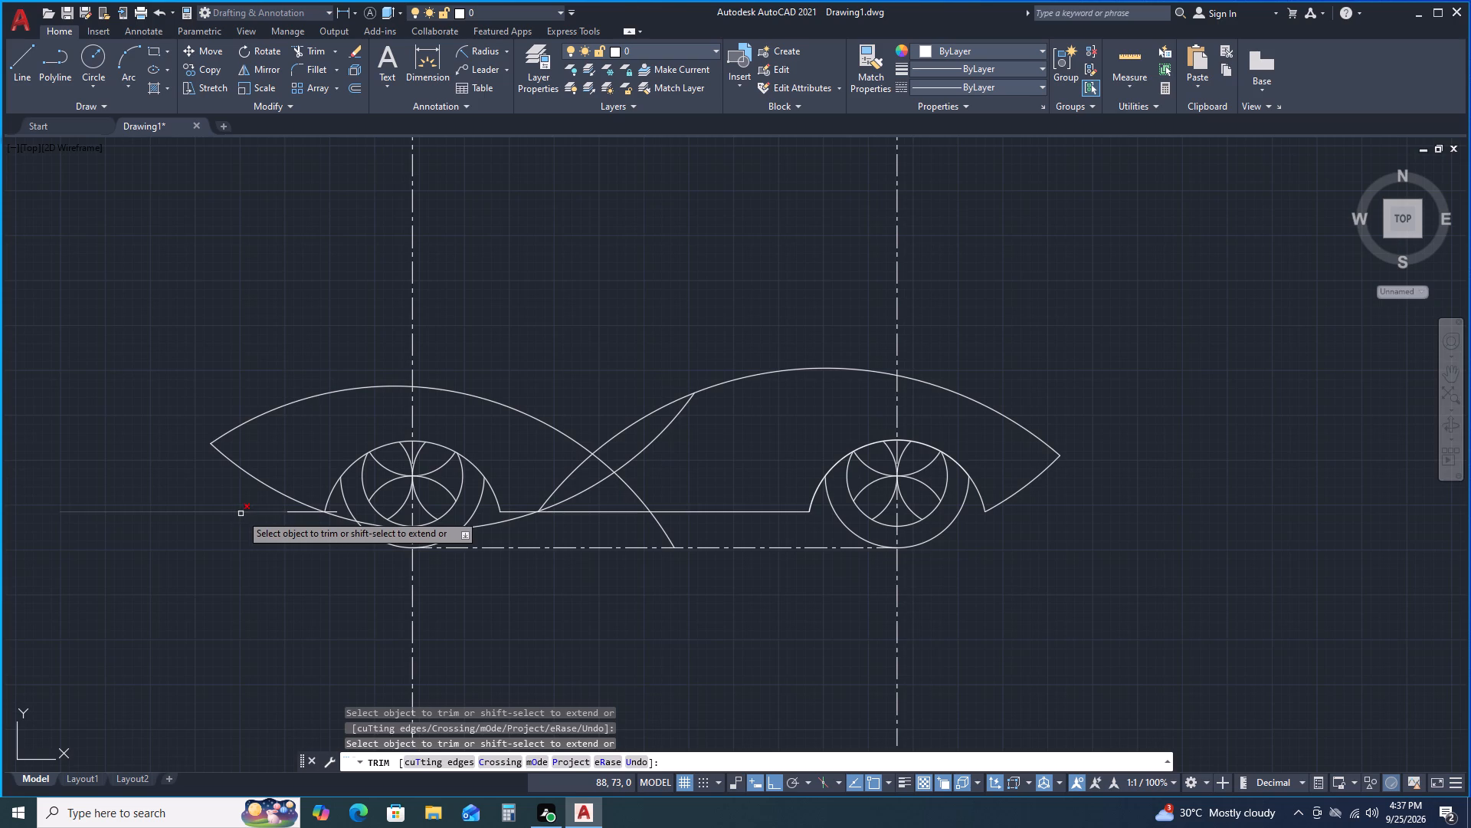
Trim away the horizontal lines in front of the left wheel and the lower front arc between the arch end and wheel circle.
{"action": "left_click", "coordinate": [241, 514]}
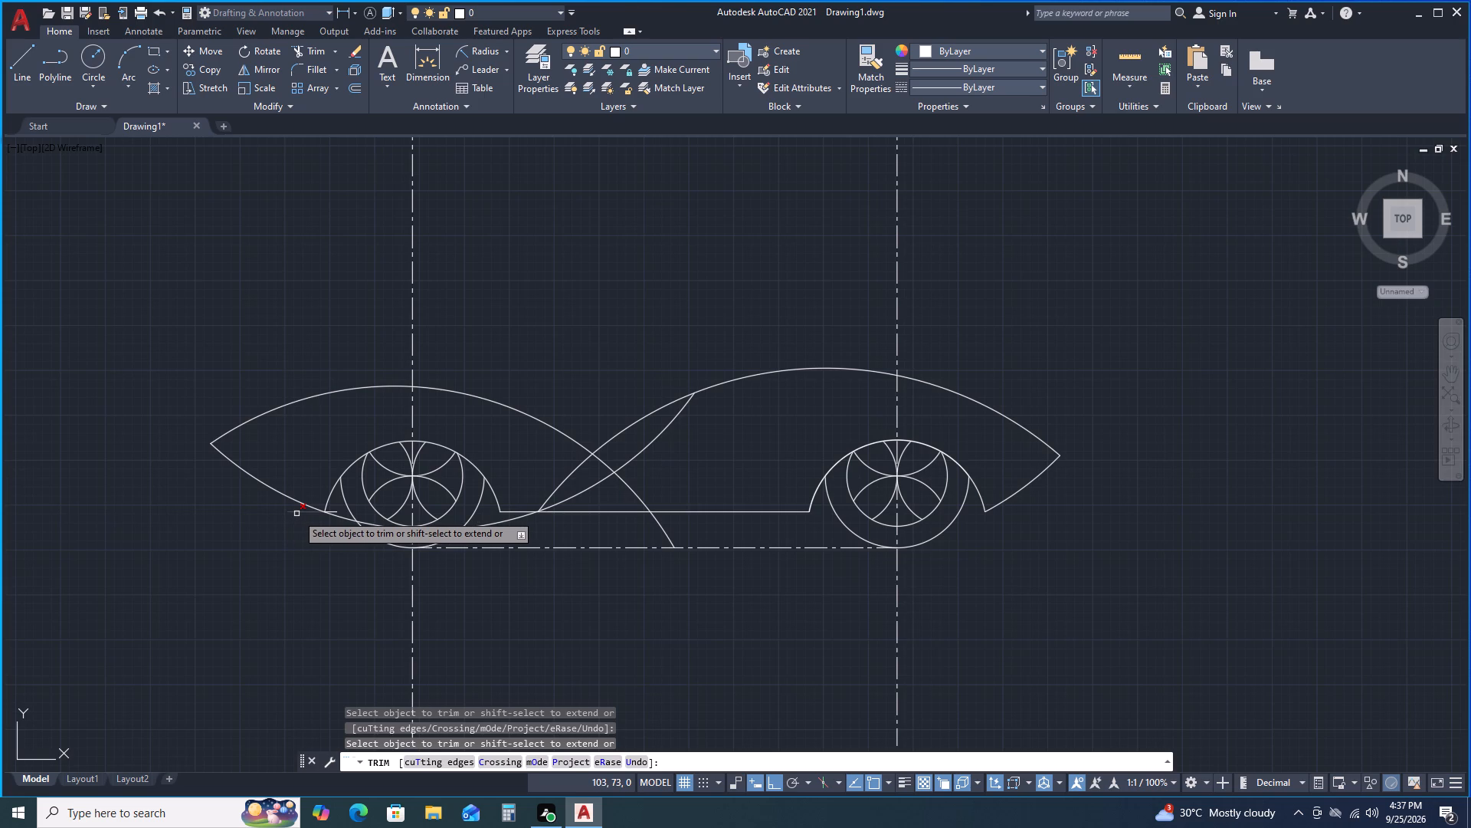
{"action": "left_click", "coordinate": [296, 514]}
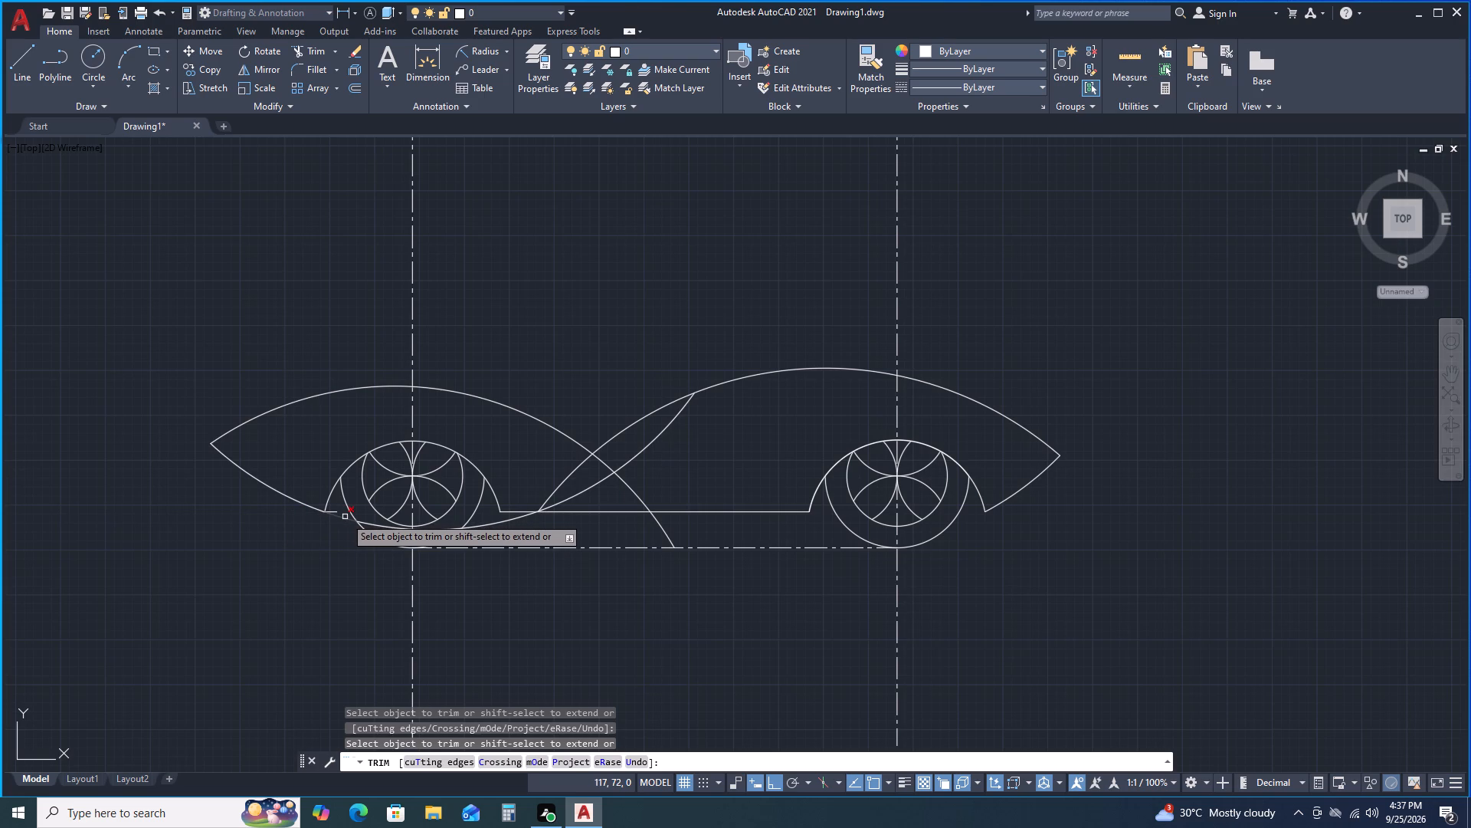
{"action": "left_click", "coordinate": [345, 517]}
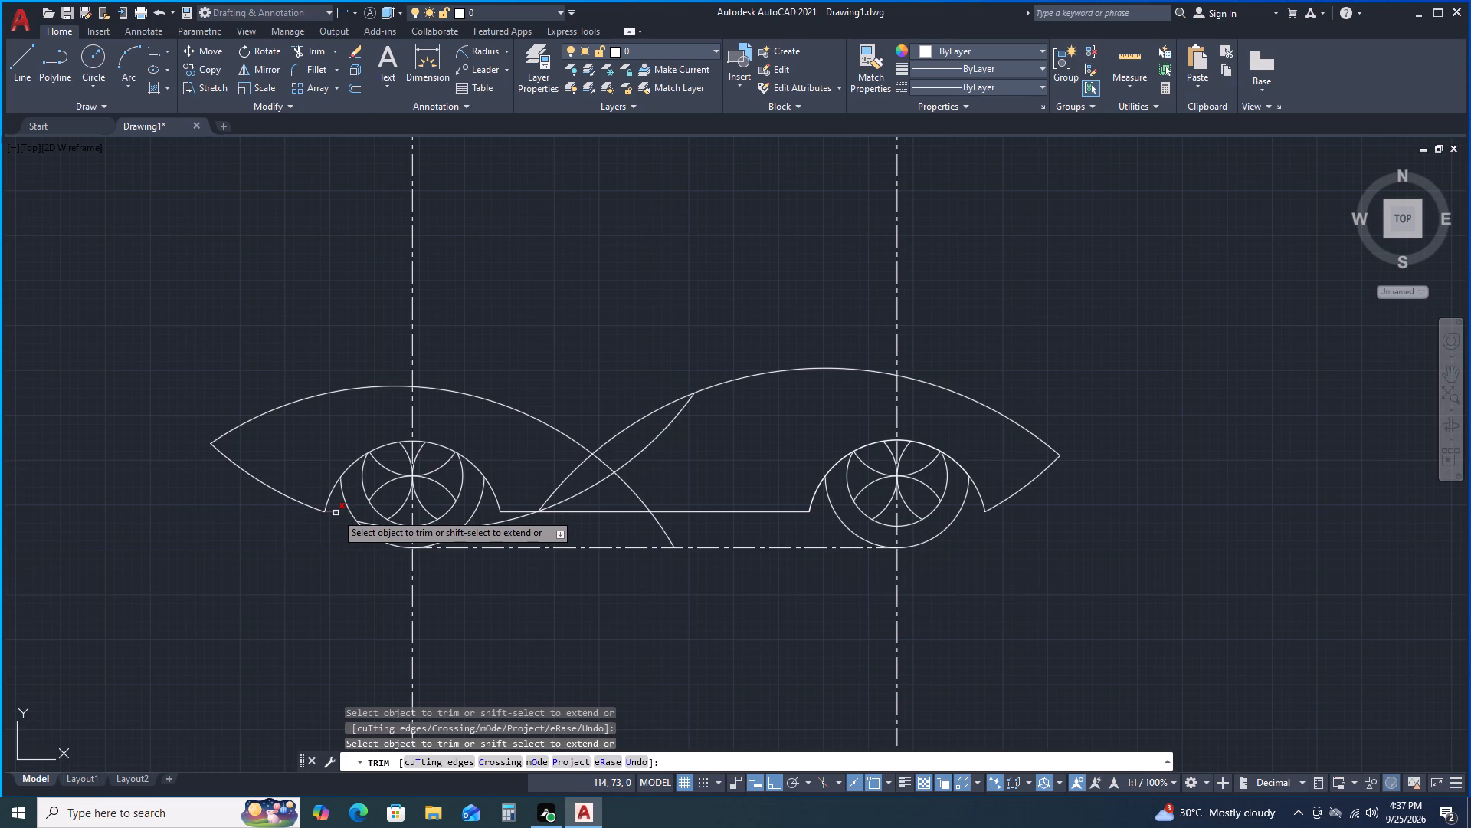
{"action": "left_click", "coordinate": [336, 513]}
Trim the remaining arc crossing the left wheel back to where it meets the body's bottom line, and finish trimming.
{"action": "scroll", "coordinate": [392, 559], "scroll_direction": "up", "scroll_amount": 2}
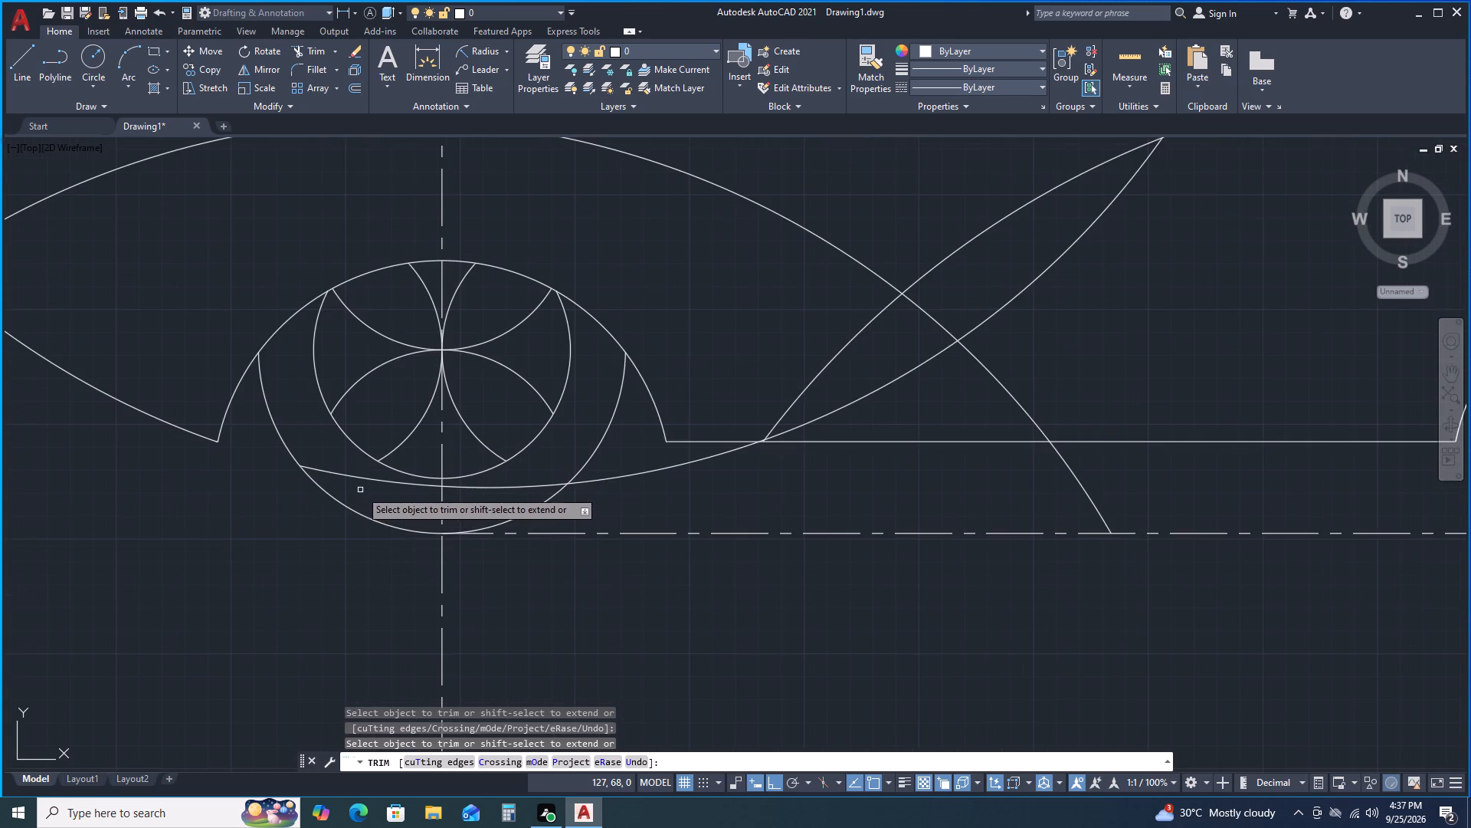
{"action": "left_click", "coordinate": [359, 480]}
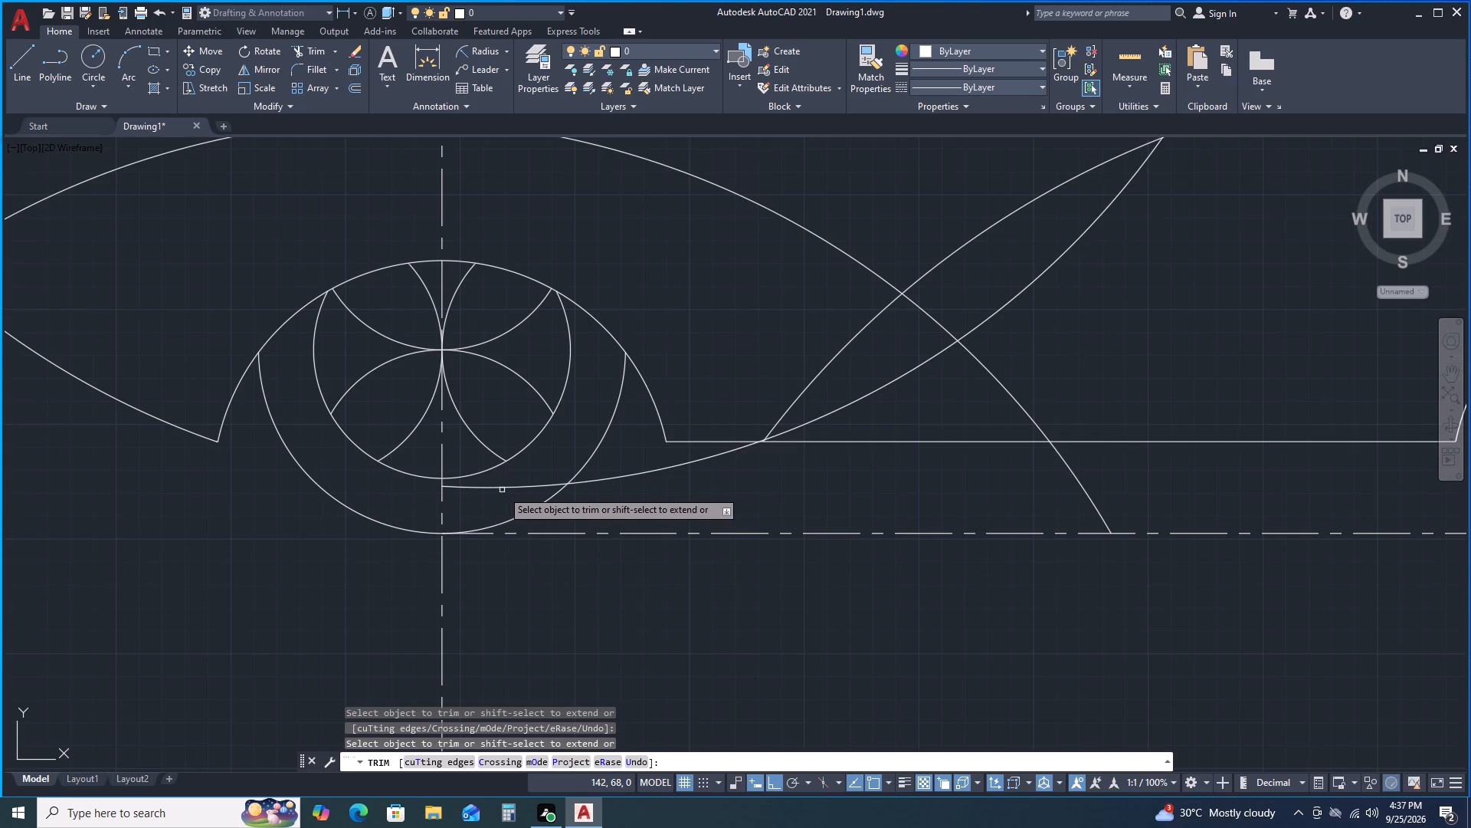
{"action": "left_click", "coordinate": [513, 488]}
{"action": "left_click", "coordinate": [640, 474]}
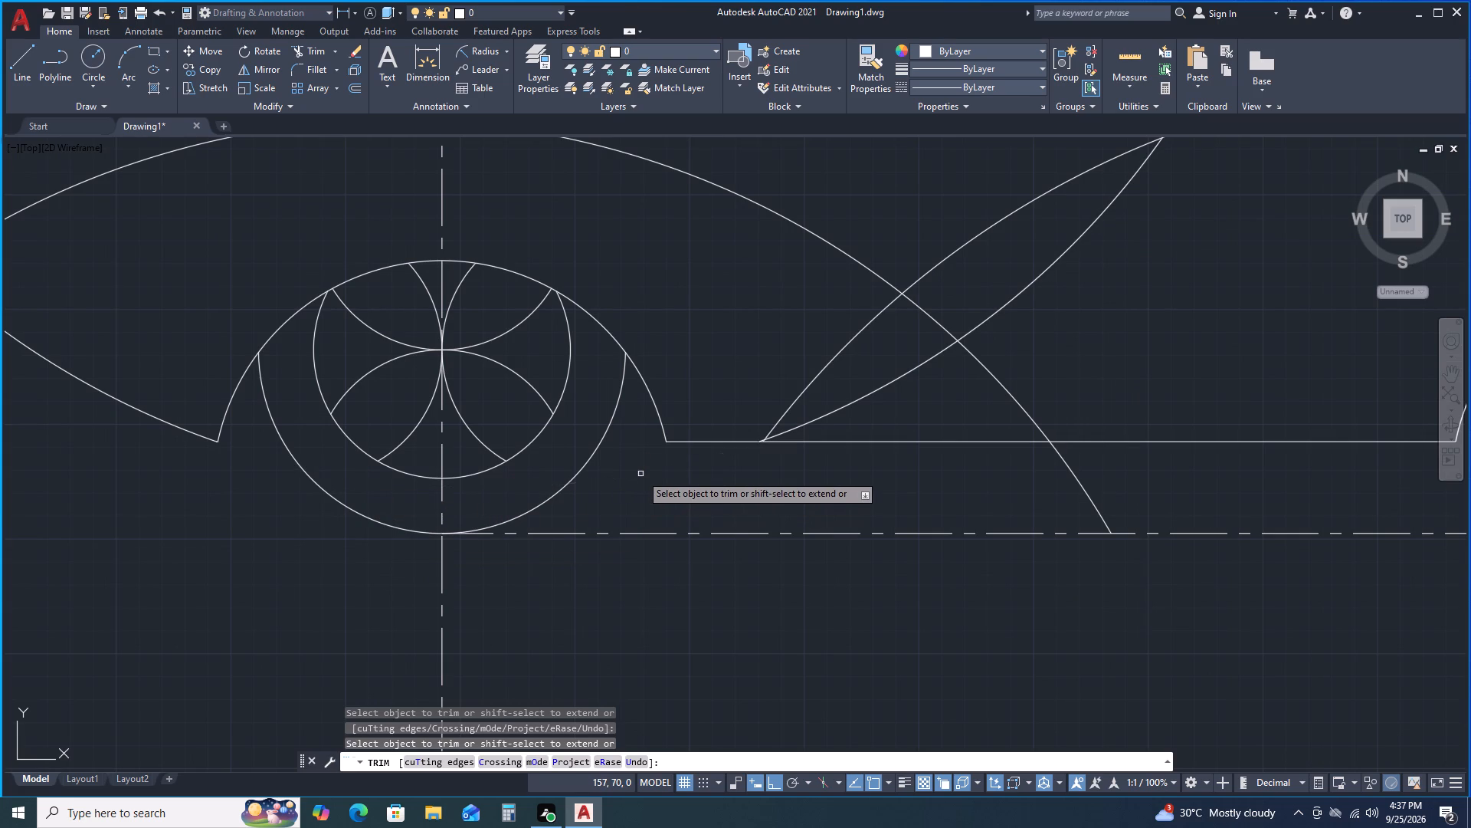
{"action": "scroll", "coordinate": [775, 435], "scroll_direction": "down", "scroll_amount": 2}
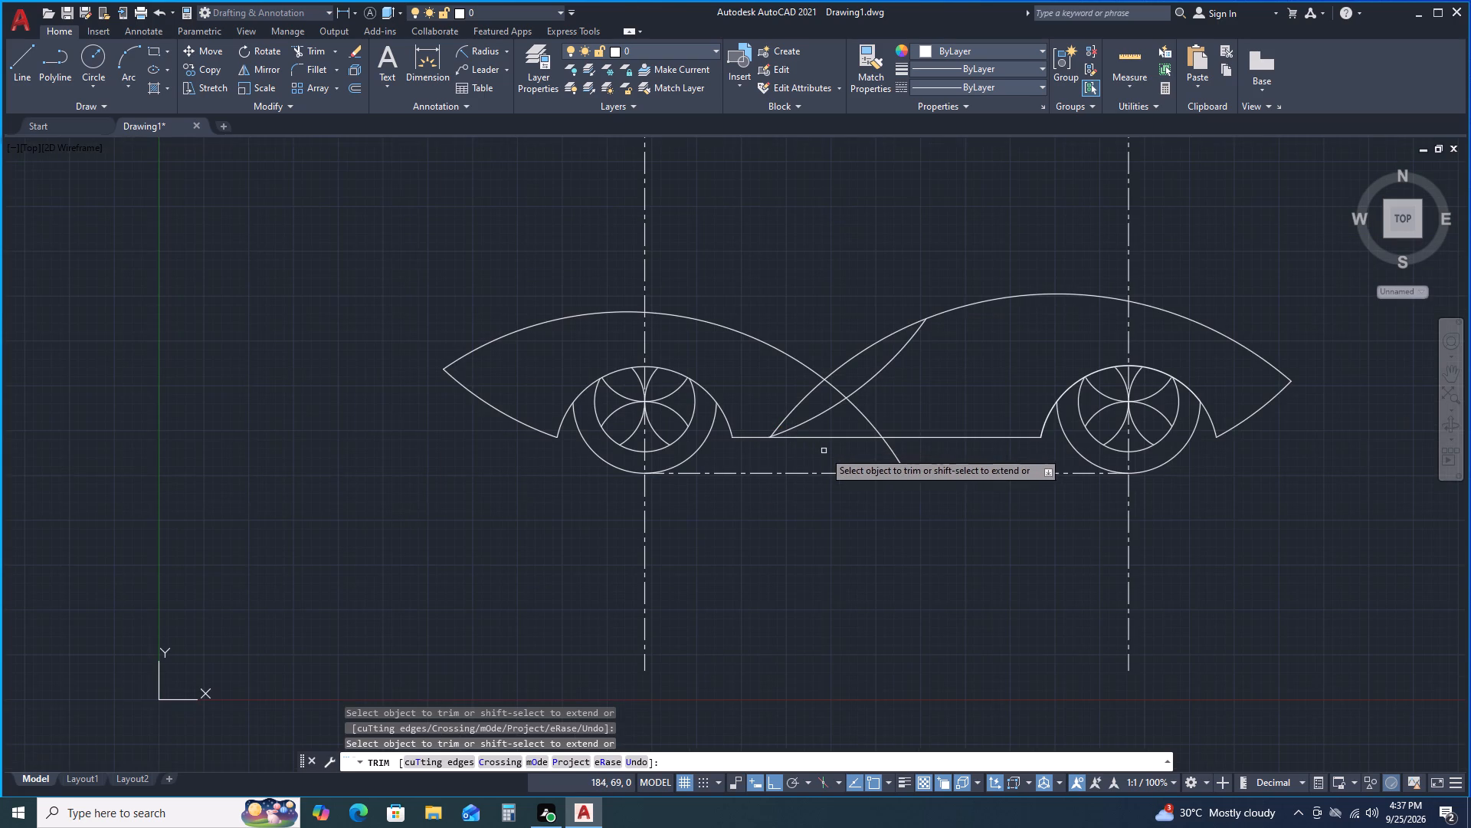
{"action": "middle_click_drag", "start_coordinate": [844, 255], "coordinate": [844, 290]}
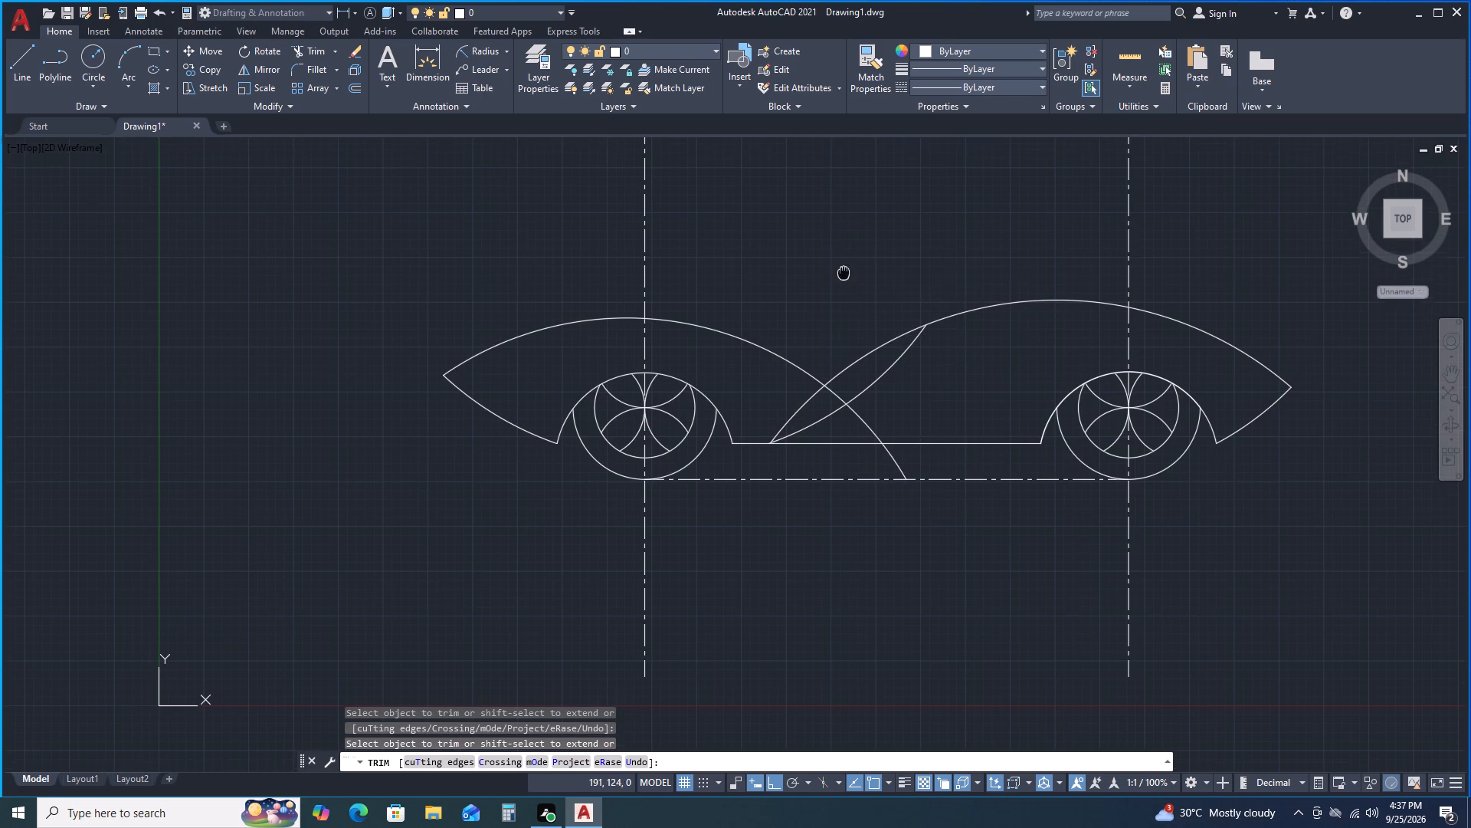
{"action": "middle_click_drag", "start_coordinate": [844, 290], "coordinate": [837, 329]}
{"action": "key", "text": "space"}
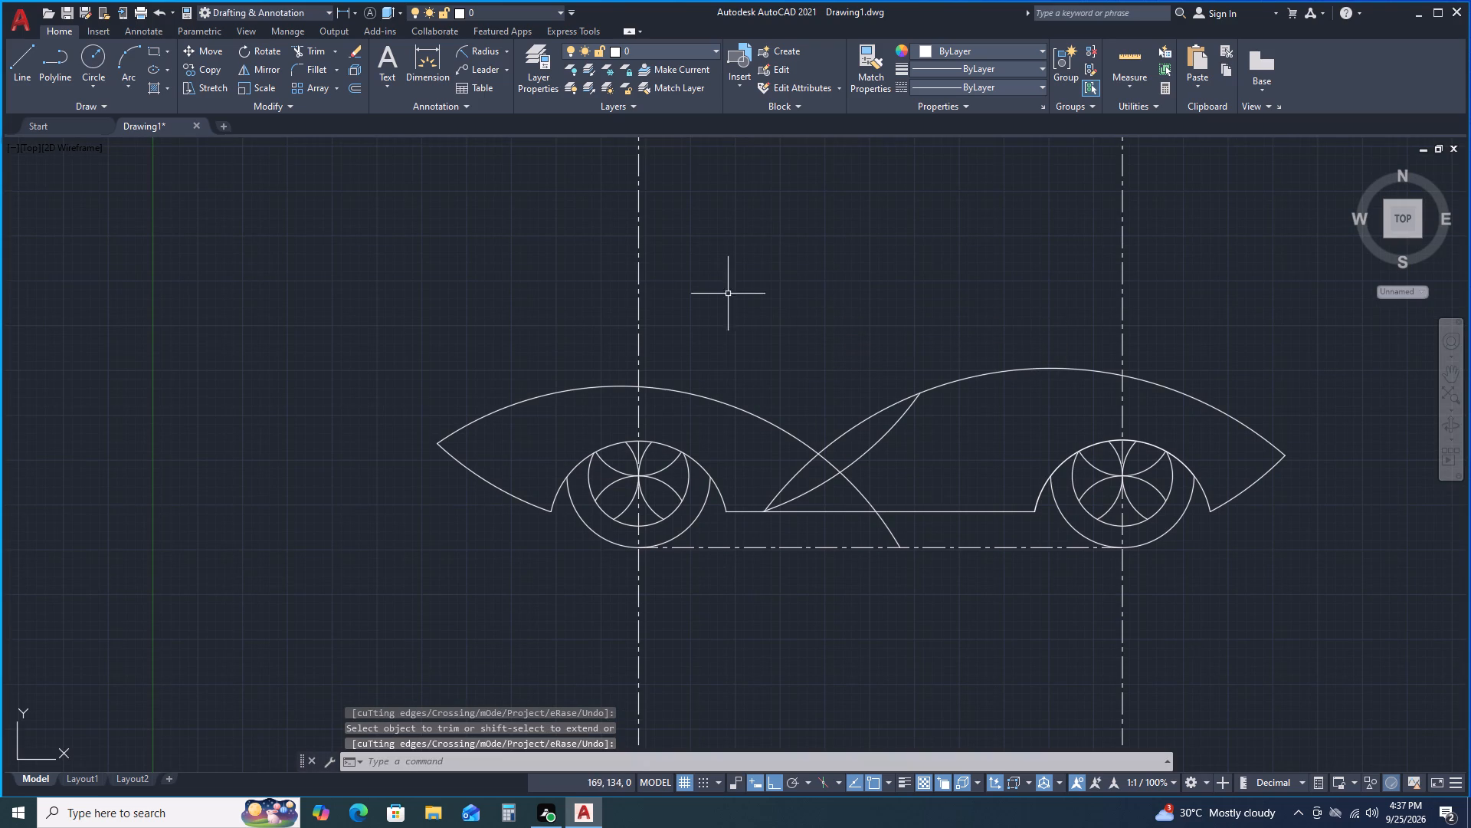
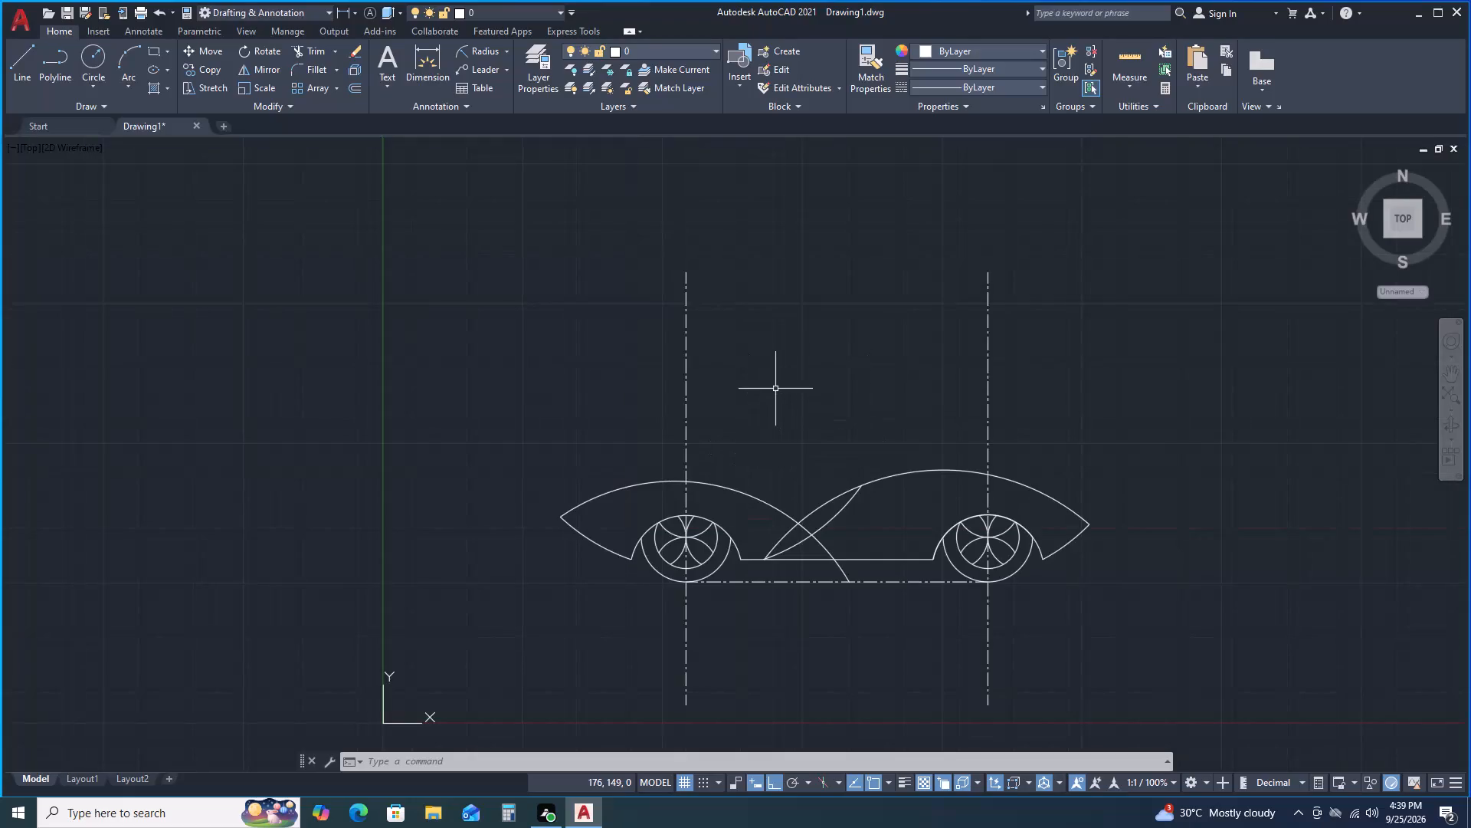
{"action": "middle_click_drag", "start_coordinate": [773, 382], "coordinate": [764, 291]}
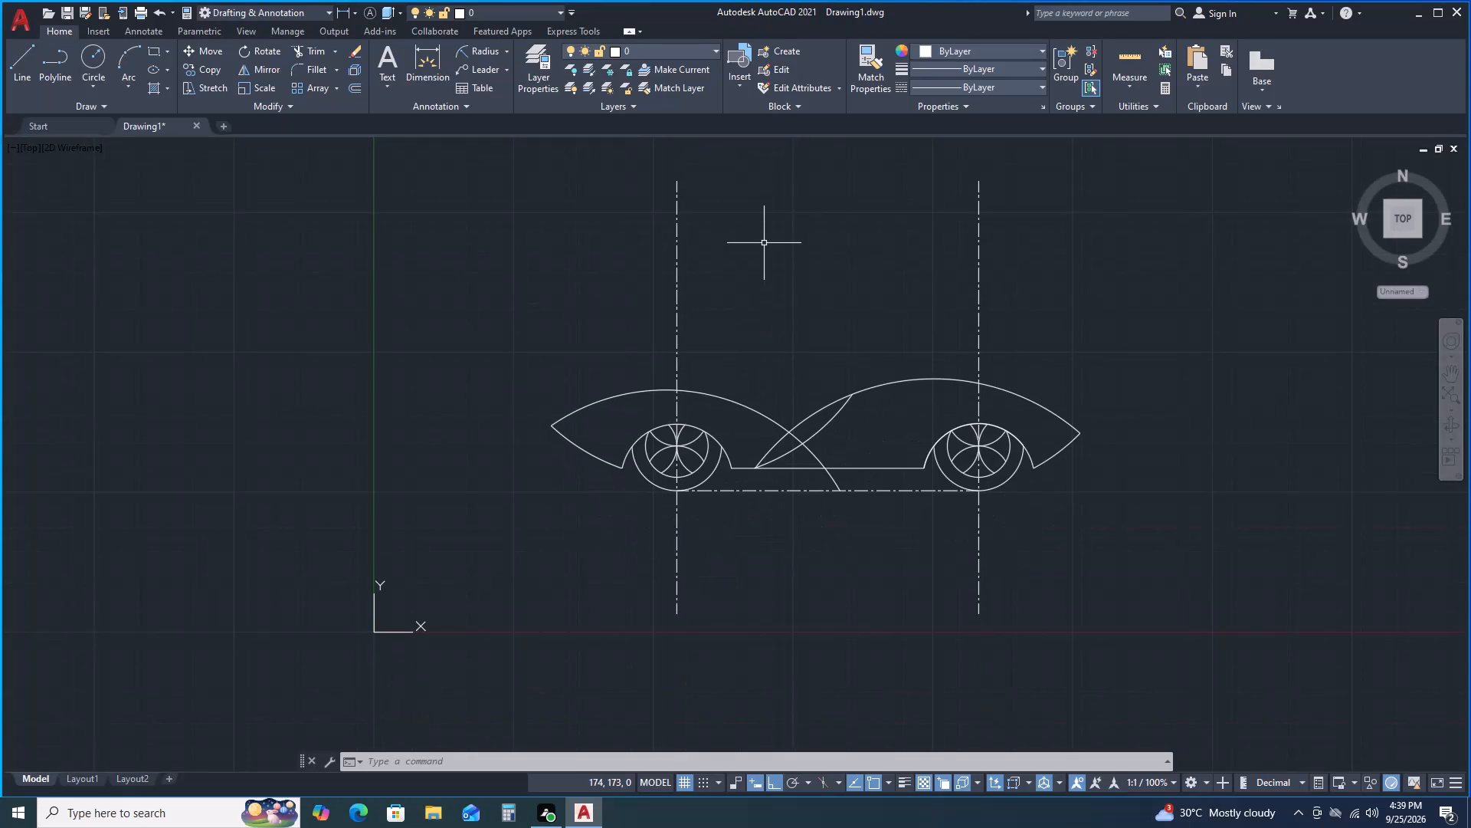
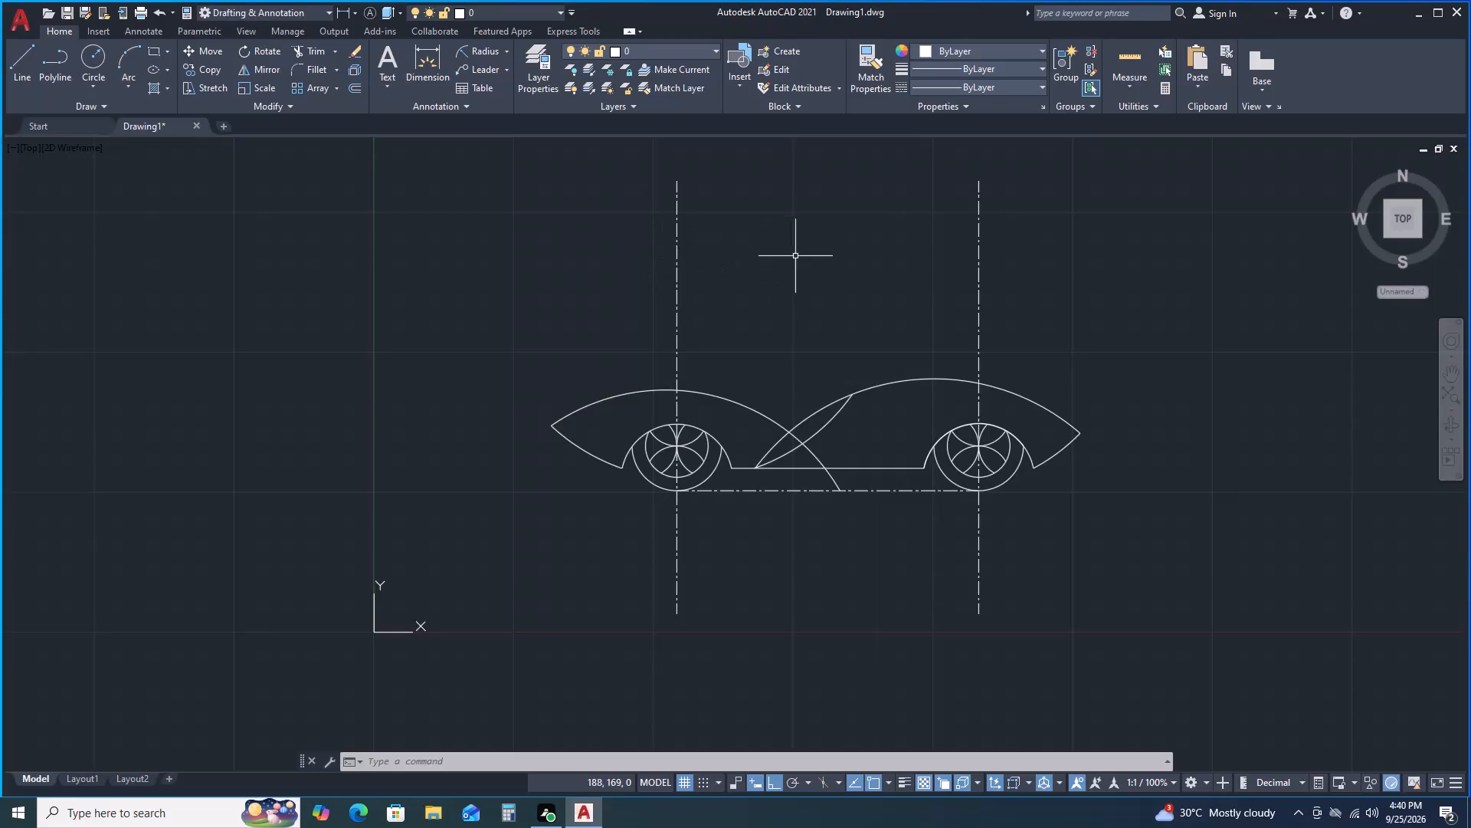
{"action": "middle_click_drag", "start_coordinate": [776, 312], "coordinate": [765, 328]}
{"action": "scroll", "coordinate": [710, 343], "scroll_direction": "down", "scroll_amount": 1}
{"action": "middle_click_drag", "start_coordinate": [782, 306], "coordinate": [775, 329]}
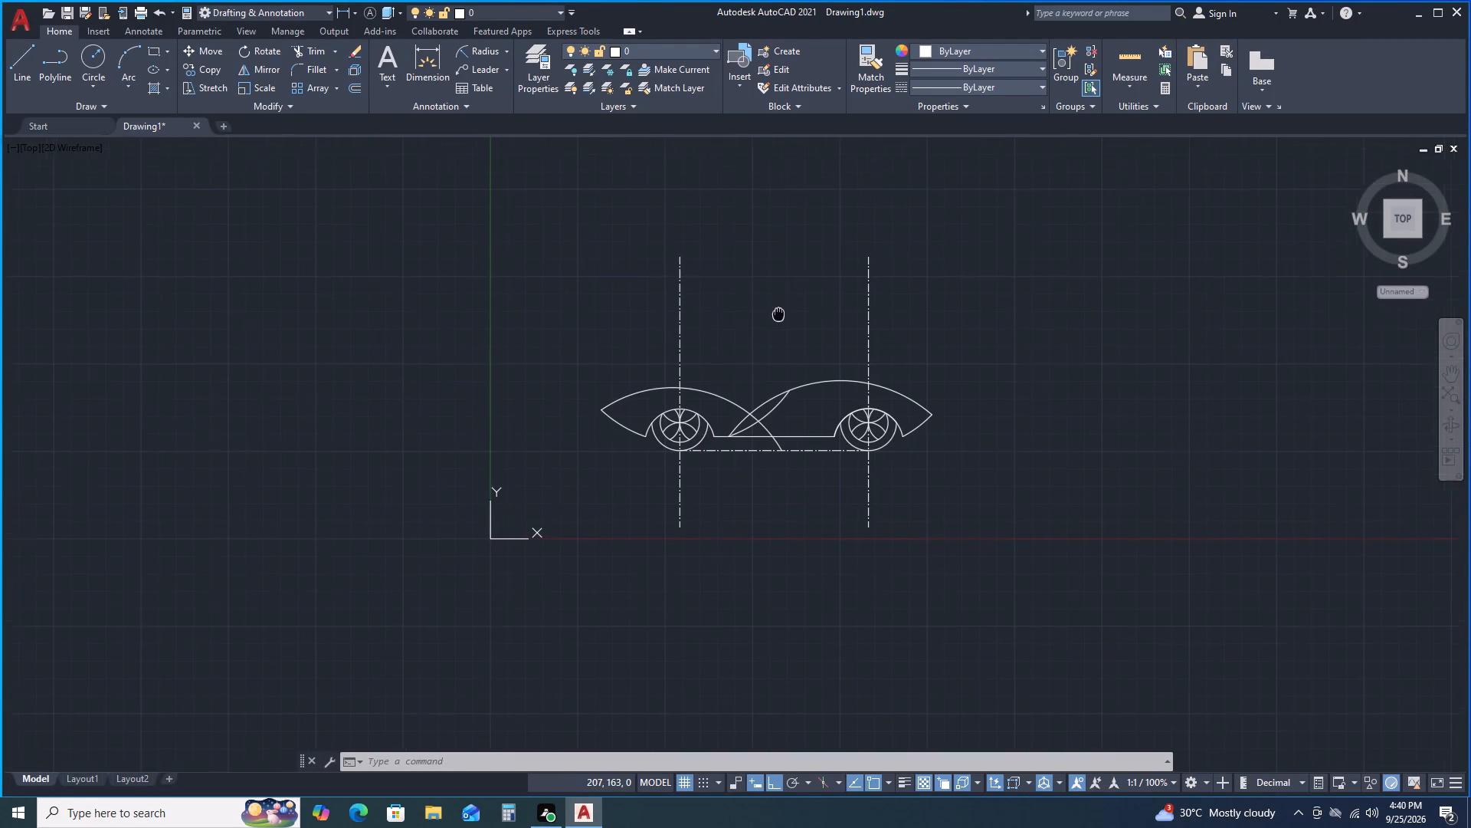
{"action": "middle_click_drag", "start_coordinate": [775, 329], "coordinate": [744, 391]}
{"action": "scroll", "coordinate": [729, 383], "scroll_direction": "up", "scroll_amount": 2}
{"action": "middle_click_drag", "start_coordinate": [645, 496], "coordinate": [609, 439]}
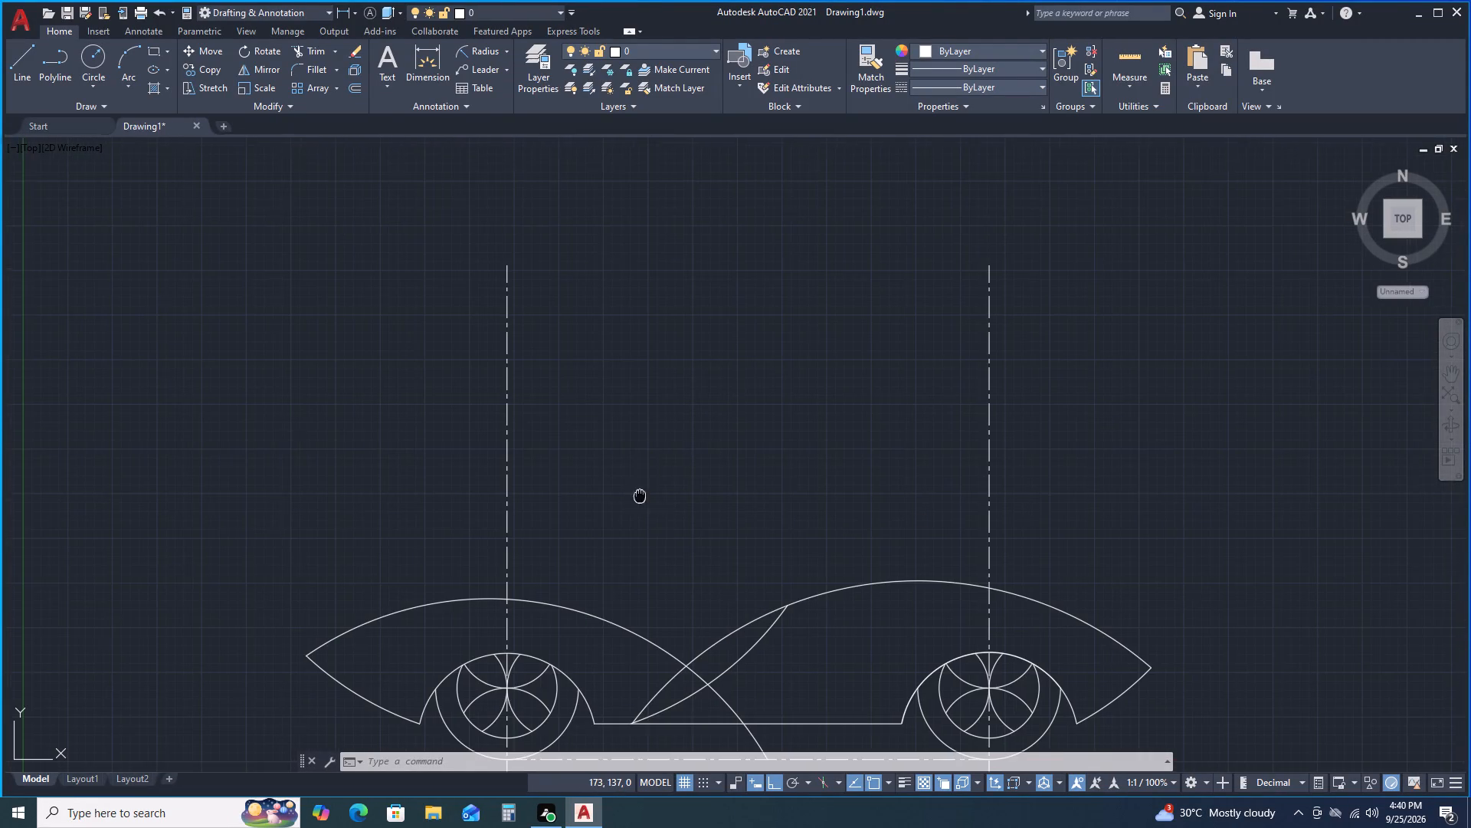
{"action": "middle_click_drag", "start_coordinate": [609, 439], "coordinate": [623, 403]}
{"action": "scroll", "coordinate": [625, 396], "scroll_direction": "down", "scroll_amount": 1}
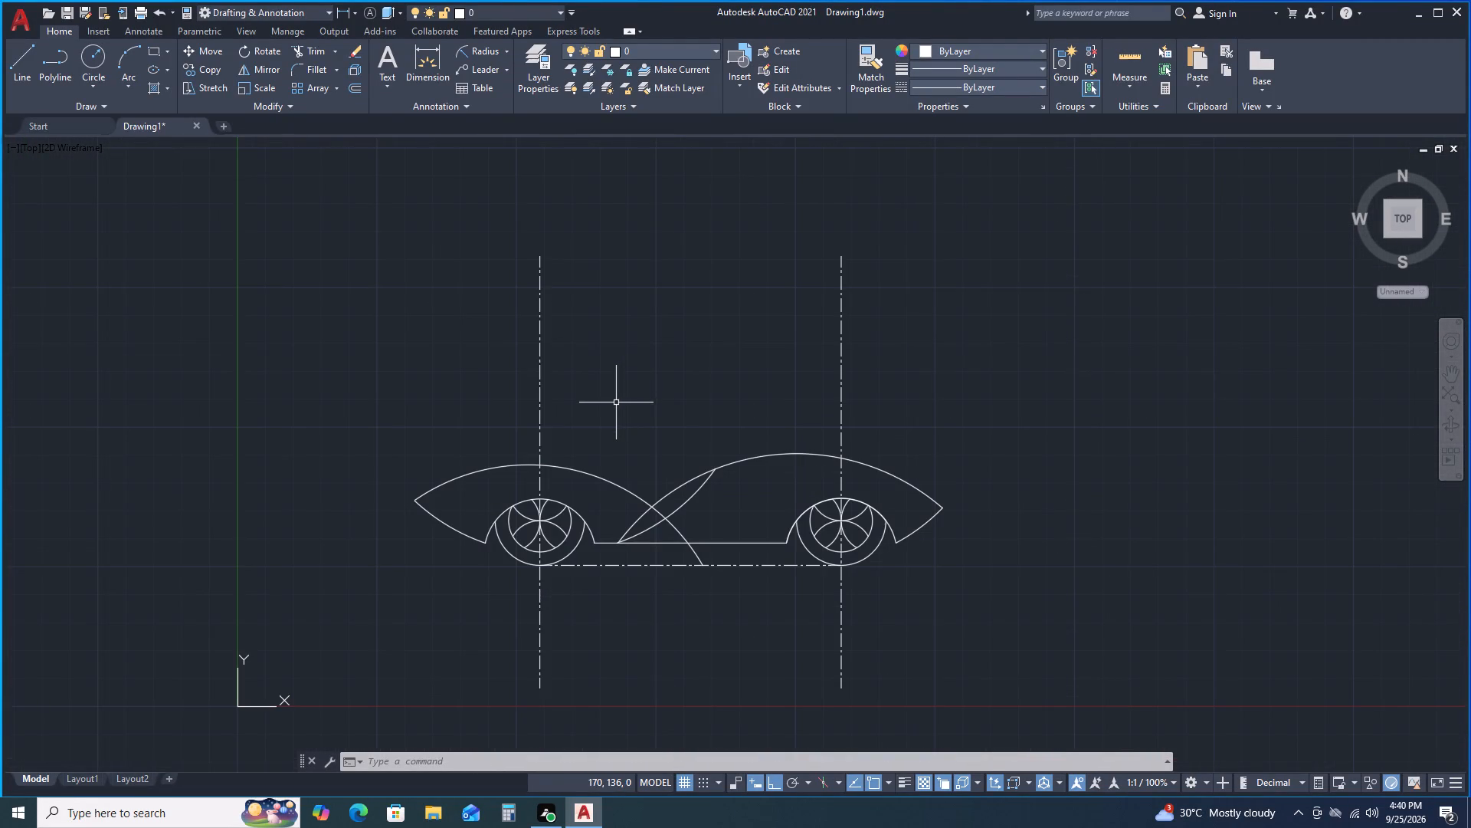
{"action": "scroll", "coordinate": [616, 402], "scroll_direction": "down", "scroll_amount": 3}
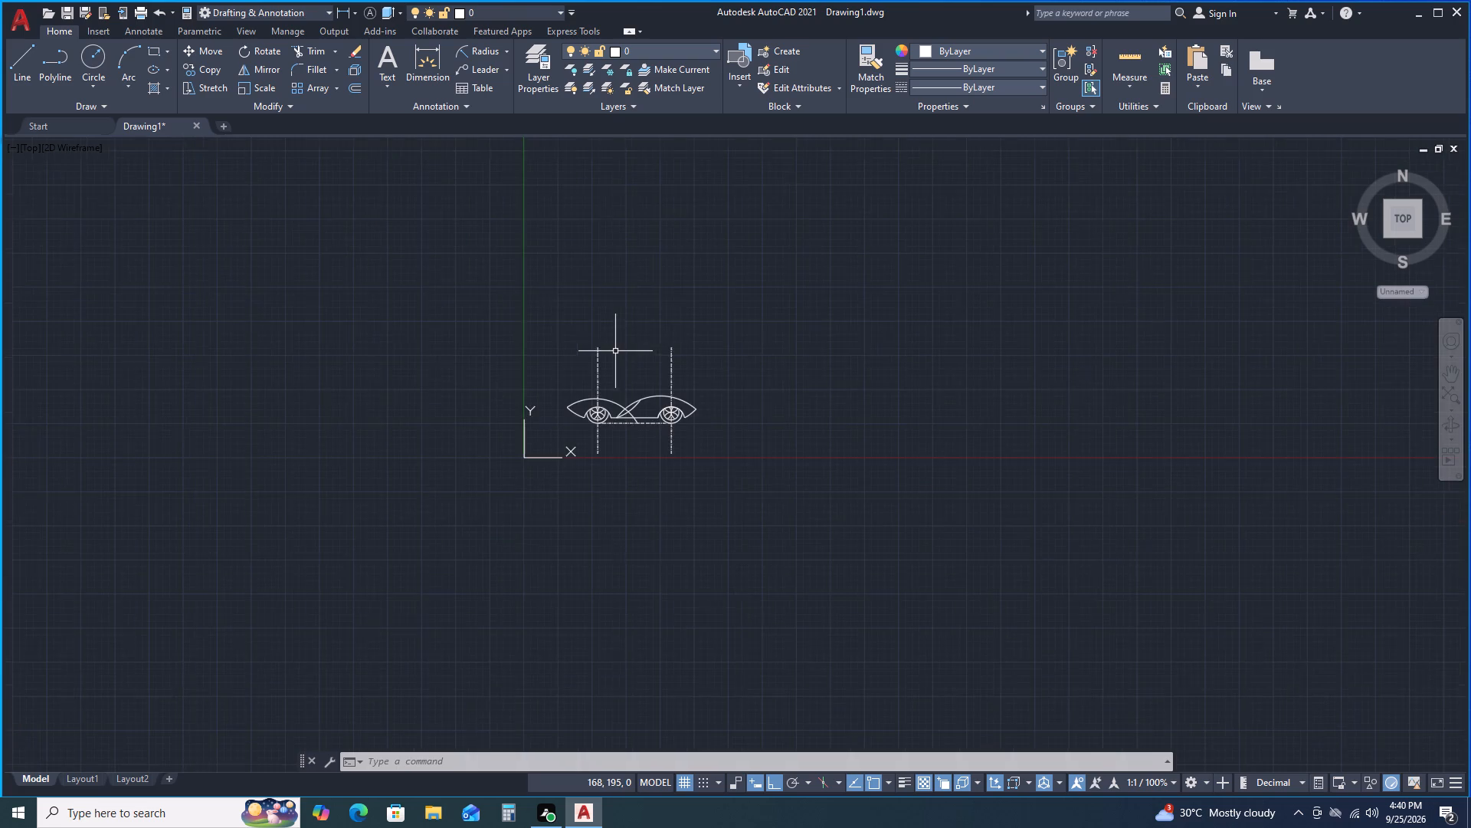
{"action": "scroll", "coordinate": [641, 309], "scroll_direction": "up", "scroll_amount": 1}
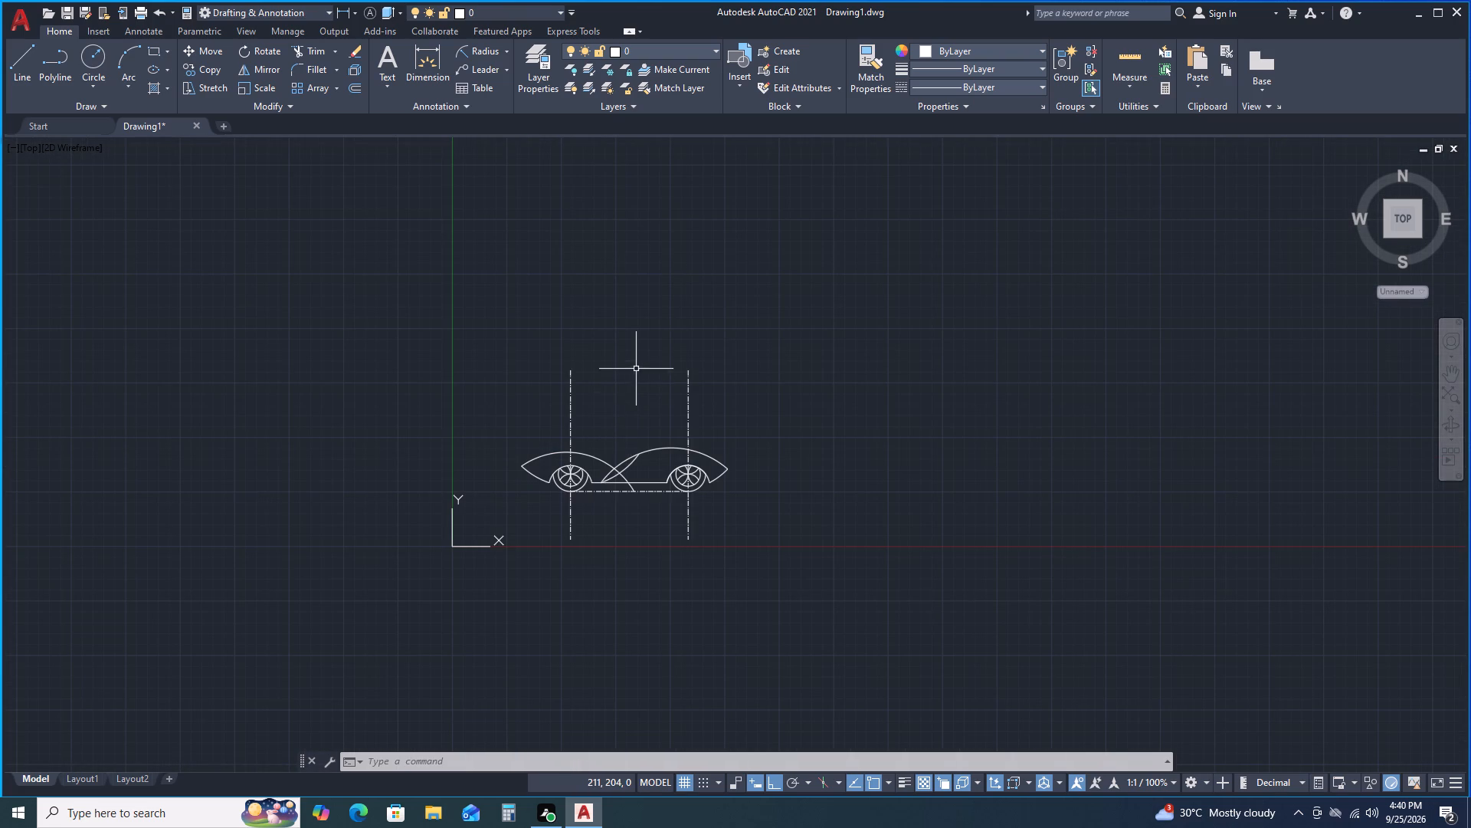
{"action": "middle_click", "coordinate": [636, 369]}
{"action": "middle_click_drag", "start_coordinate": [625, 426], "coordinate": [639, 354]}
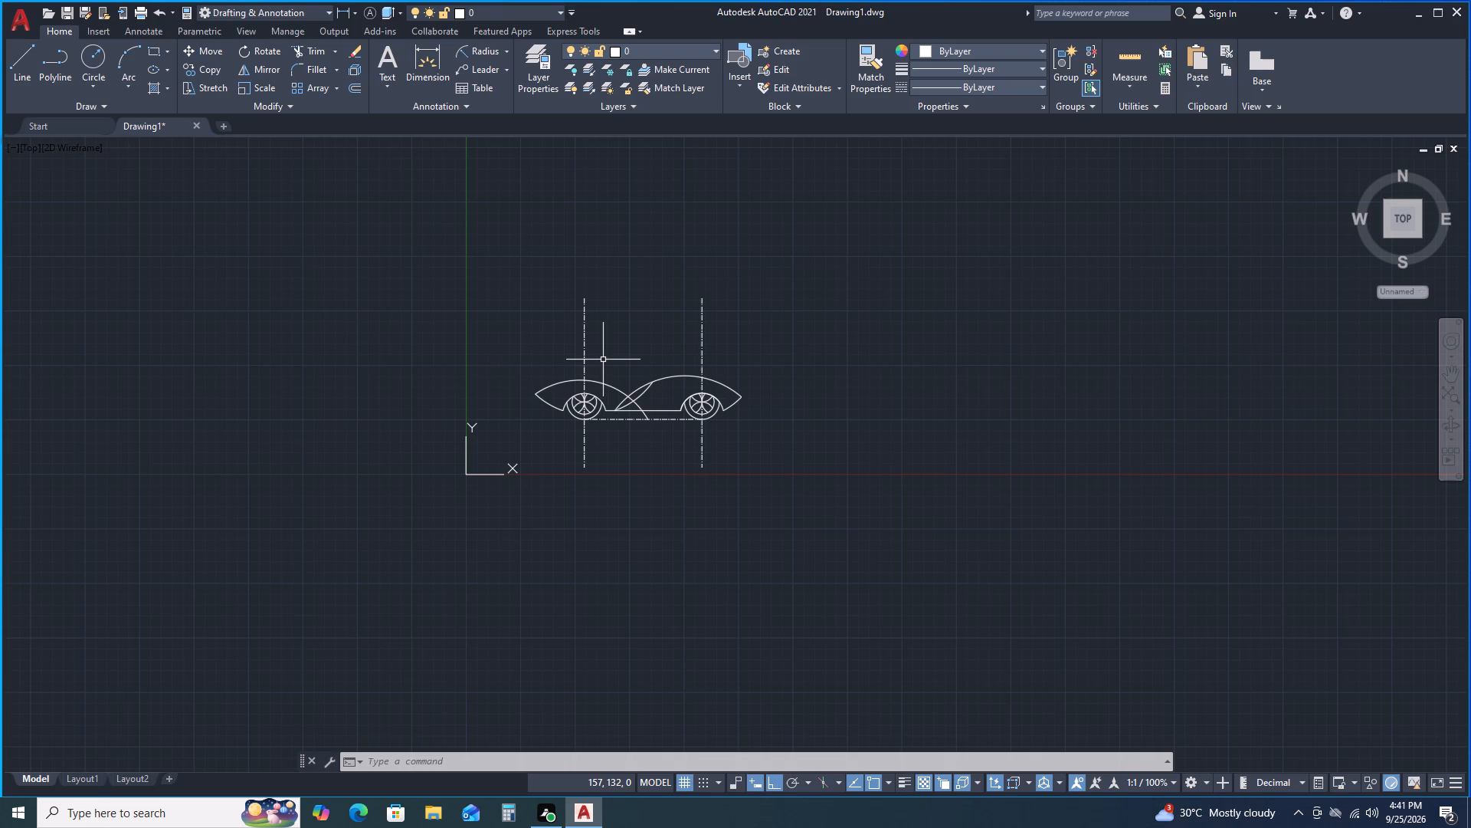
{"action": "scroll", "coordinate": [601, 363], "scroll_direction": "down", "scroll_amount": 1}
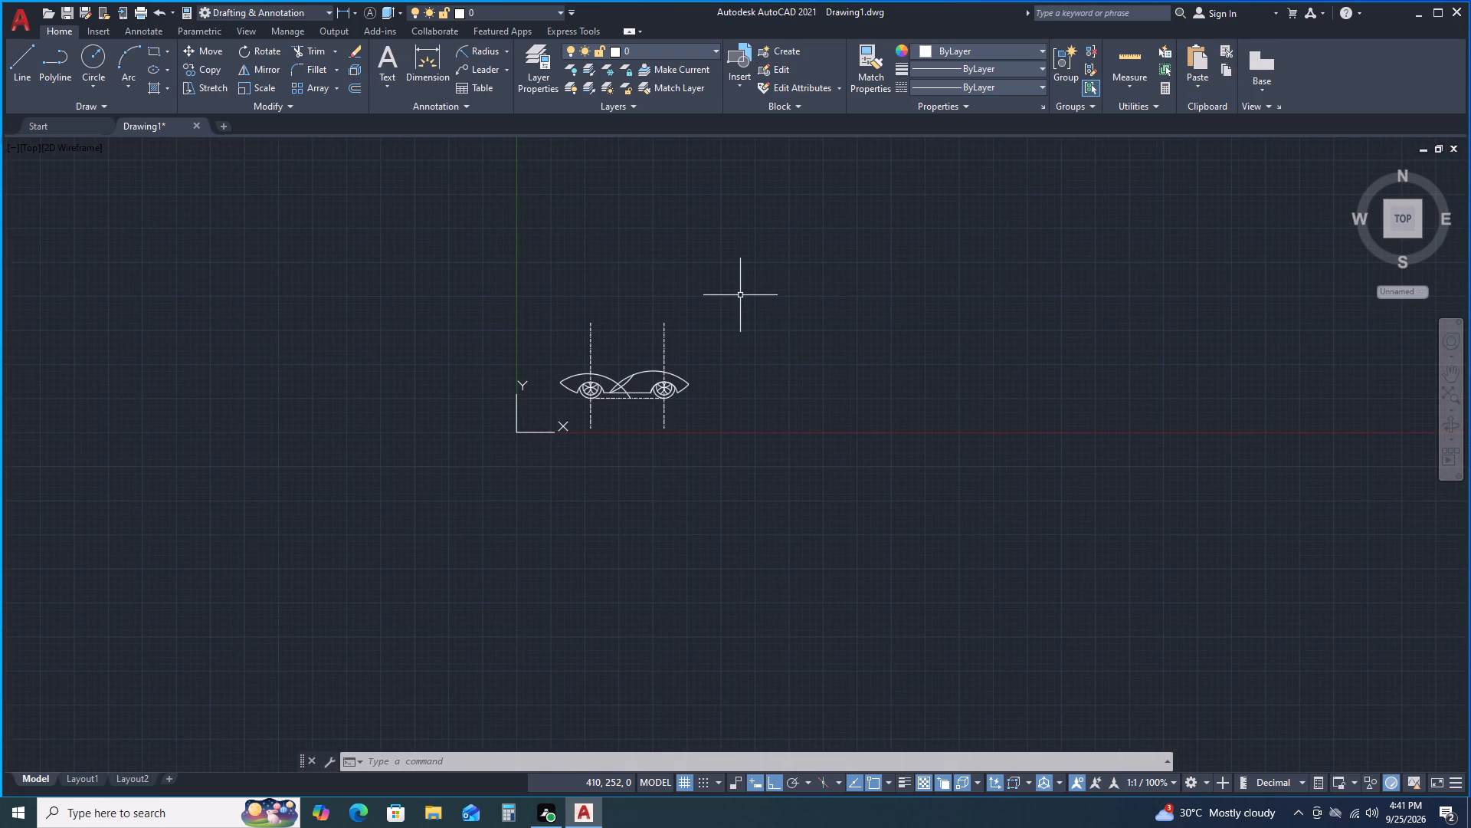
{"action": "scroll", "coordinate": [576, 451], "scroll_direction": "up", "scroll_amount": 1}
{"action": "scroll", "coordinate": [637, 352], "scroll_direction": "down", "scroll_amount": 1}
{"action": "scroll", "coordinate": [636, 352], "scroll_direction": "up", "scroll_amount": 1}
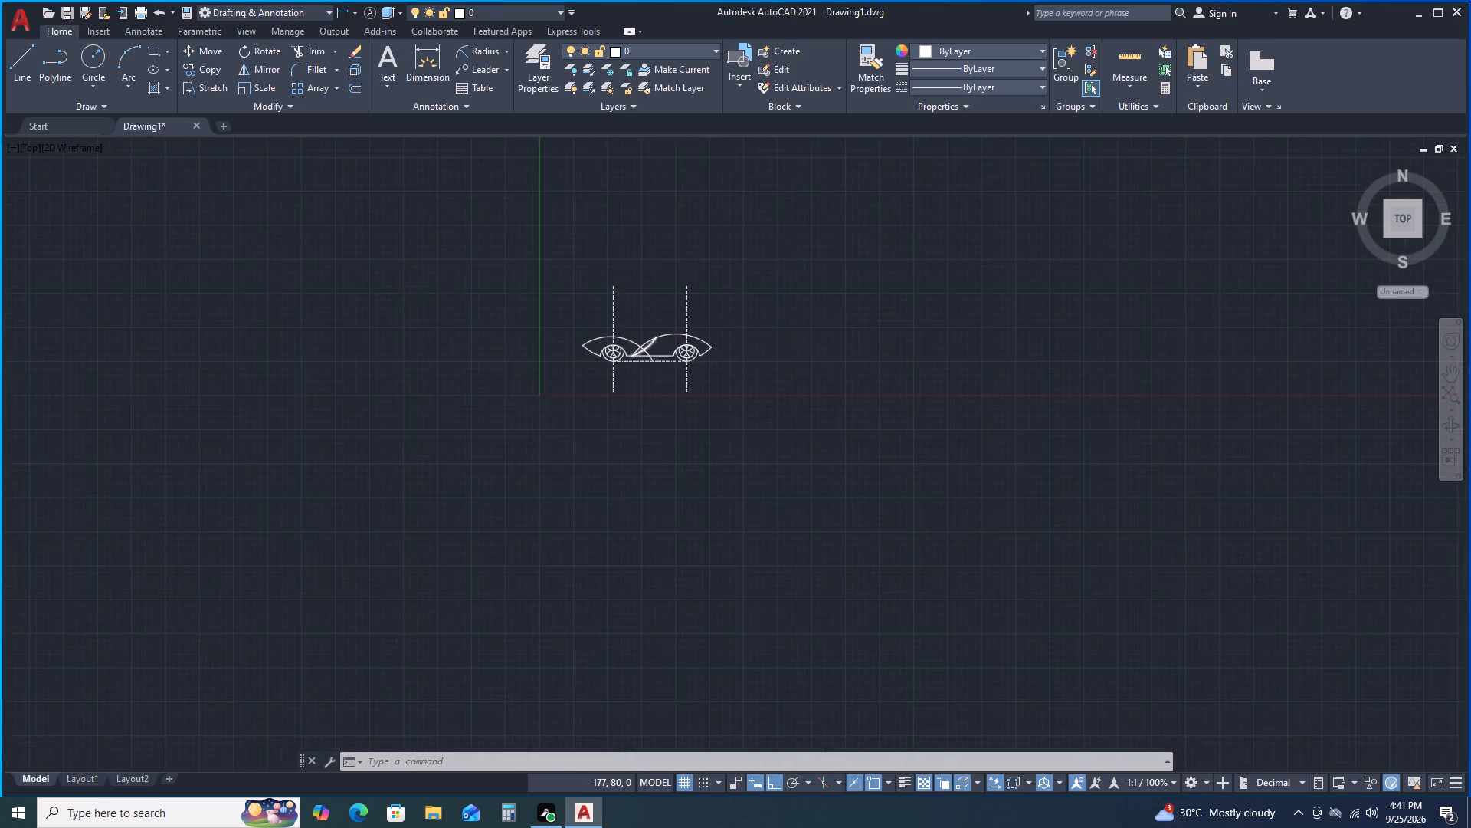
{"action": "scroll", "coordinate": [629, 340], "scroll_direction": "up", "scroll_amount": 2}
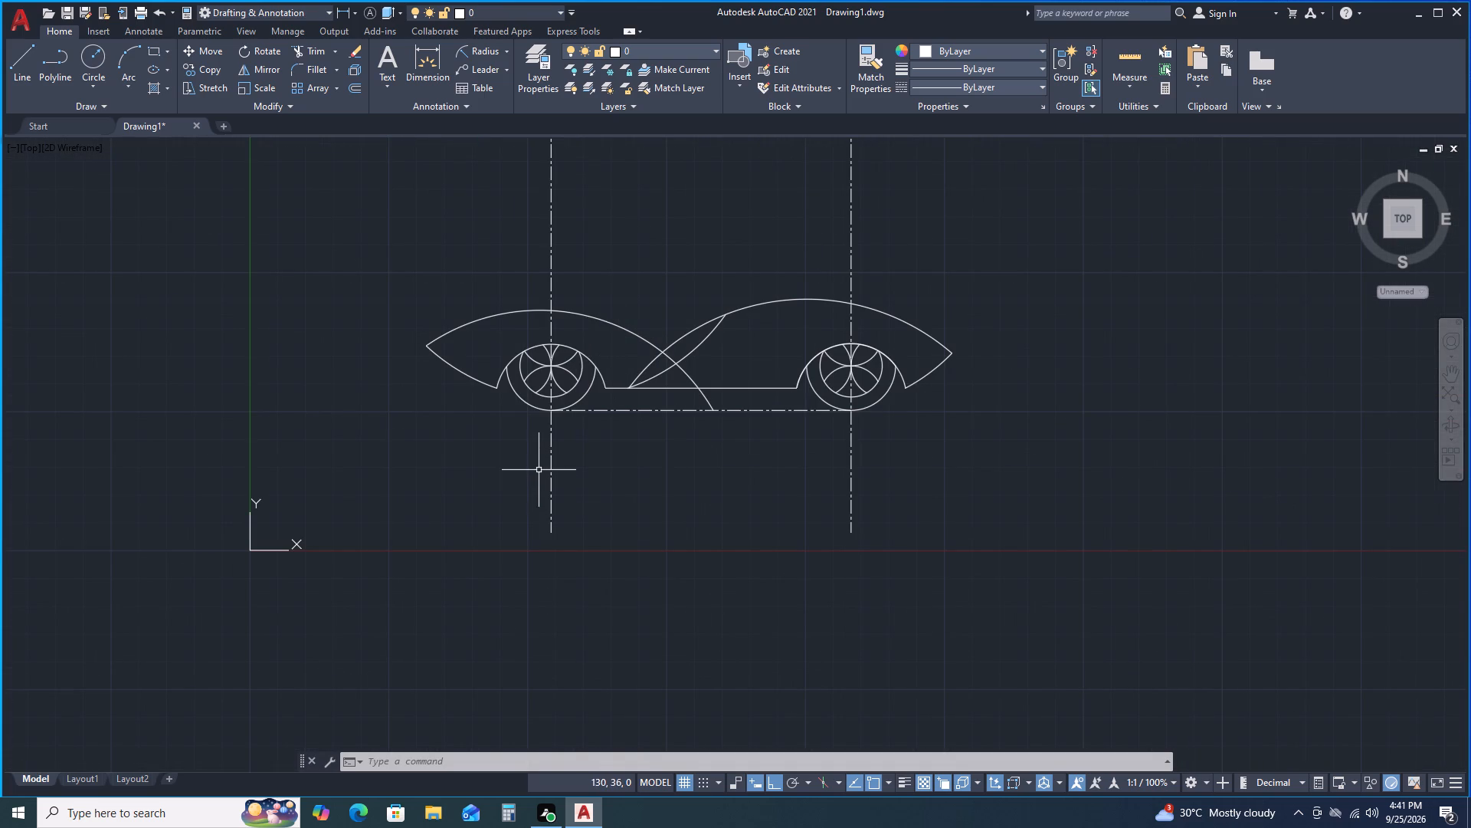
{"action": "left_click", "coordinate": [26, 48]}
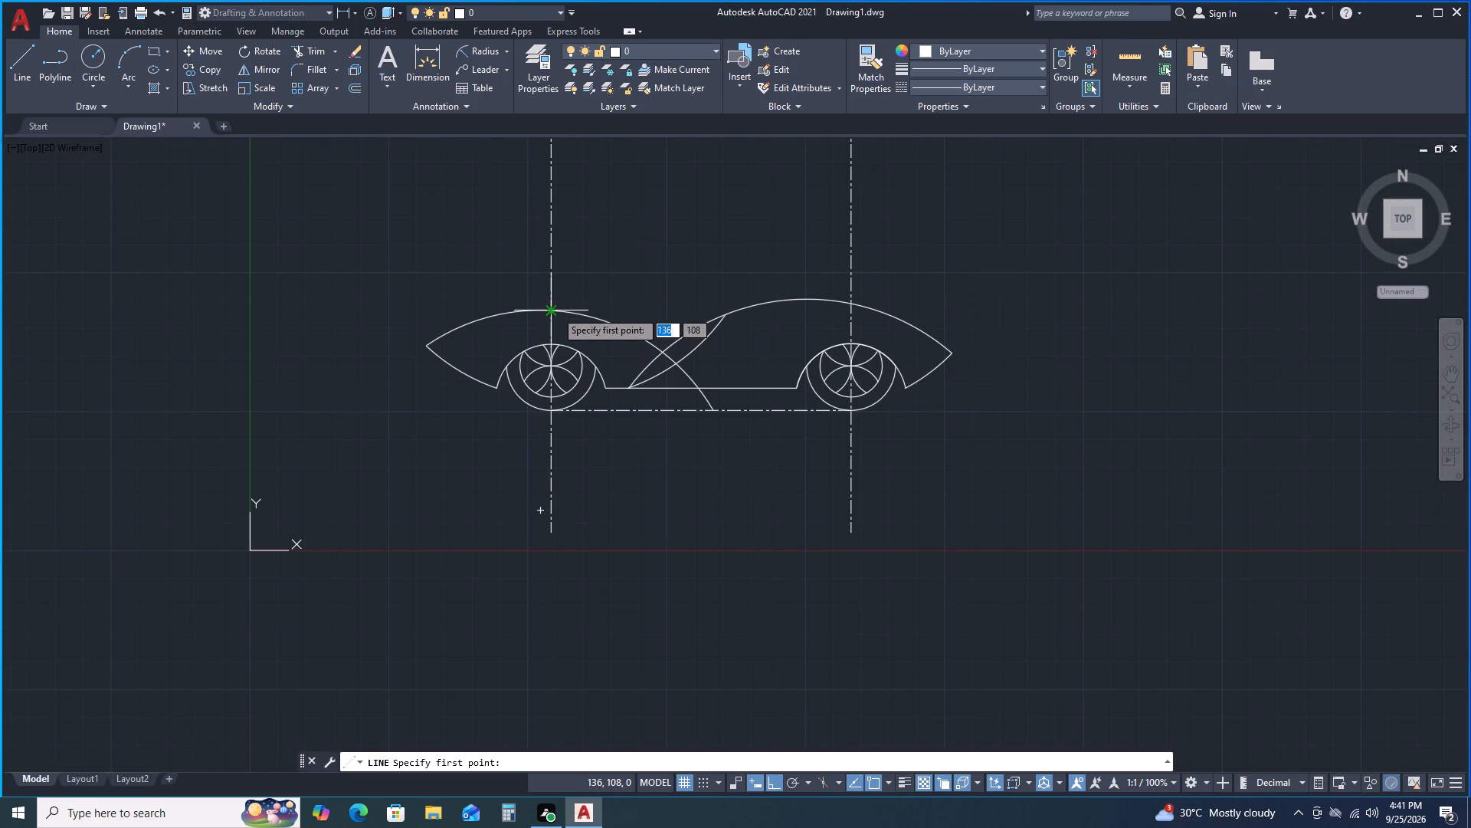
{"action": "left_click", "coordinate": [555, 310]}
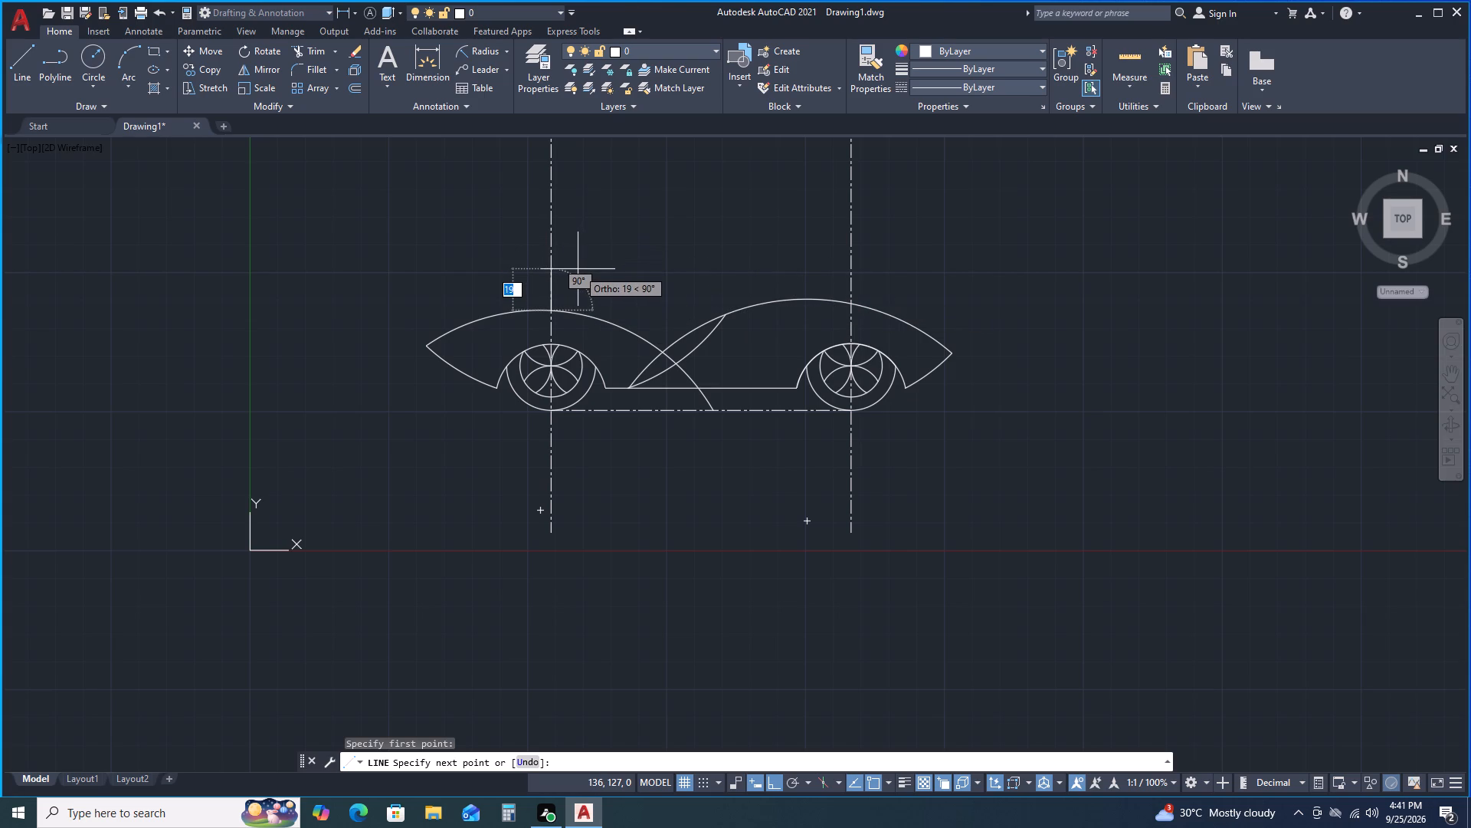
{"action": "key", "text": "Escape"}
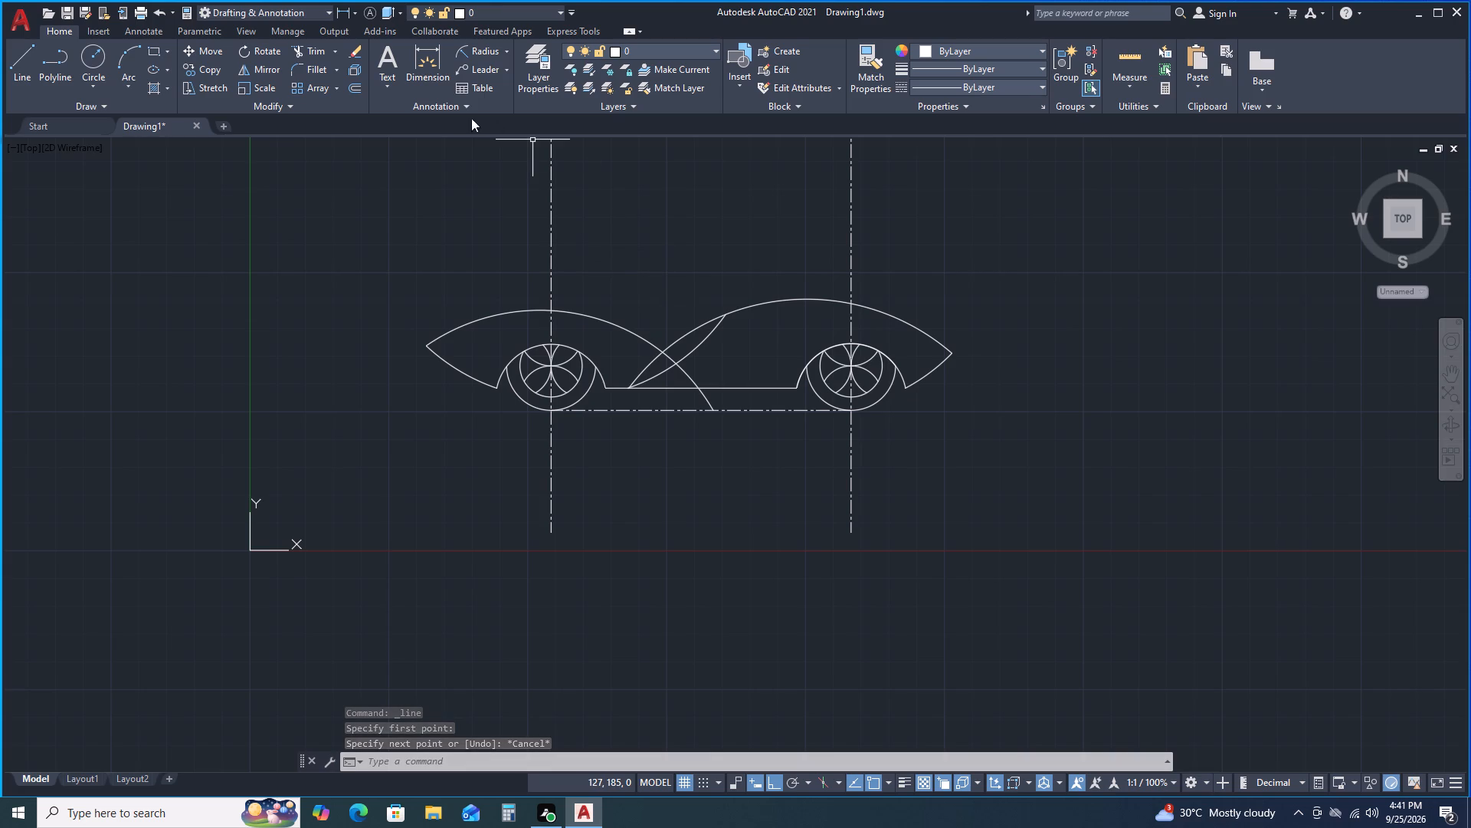
Trim the overlapping arc pieces between the wheels so the two upper body arcs end at their intersection above the flat bottom line.
{"action": "left_click", "coordinate": [316, 51]}
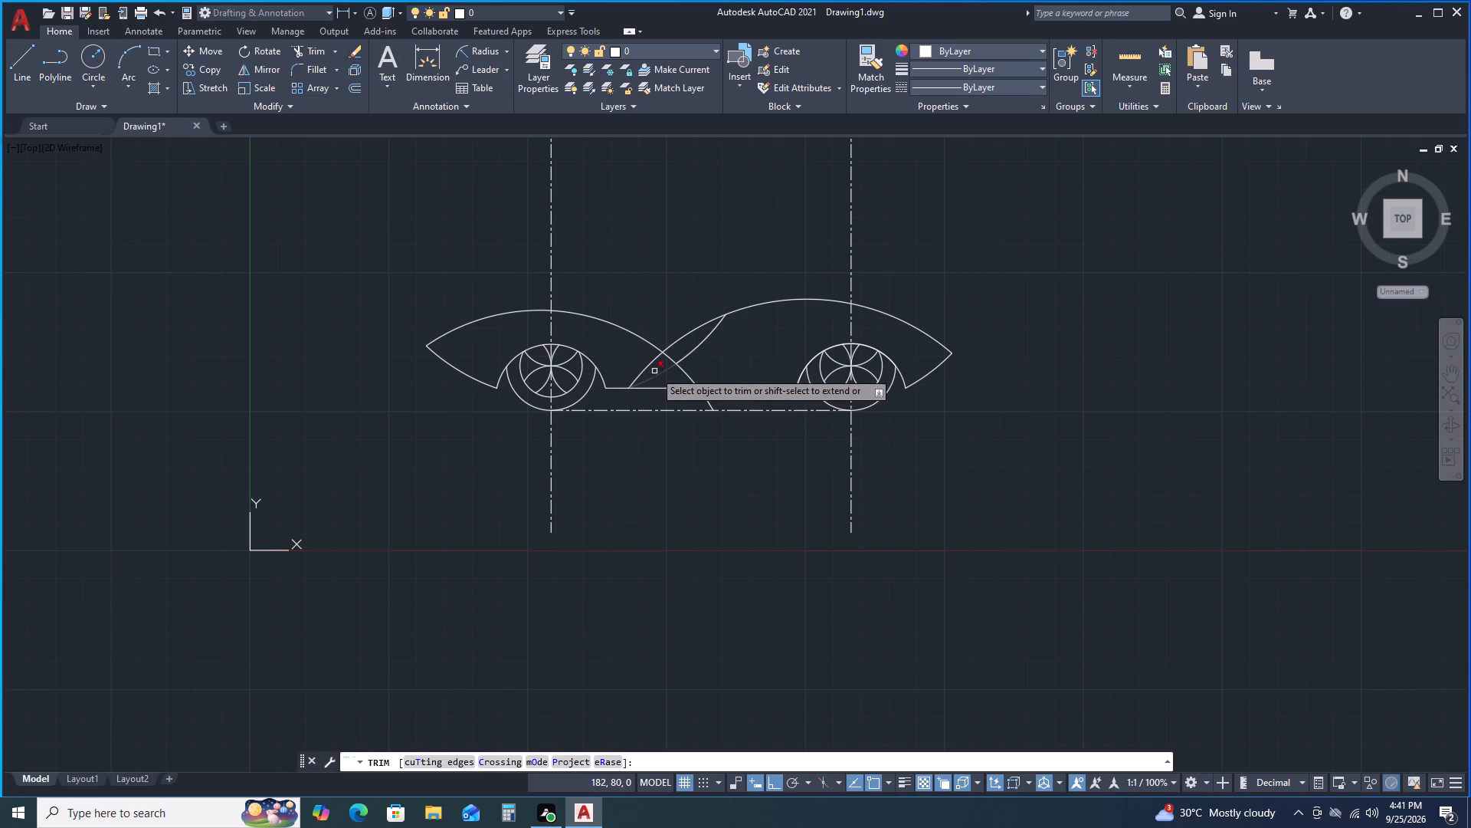
{"action": "left_click", "coordinate": [649, 367]}
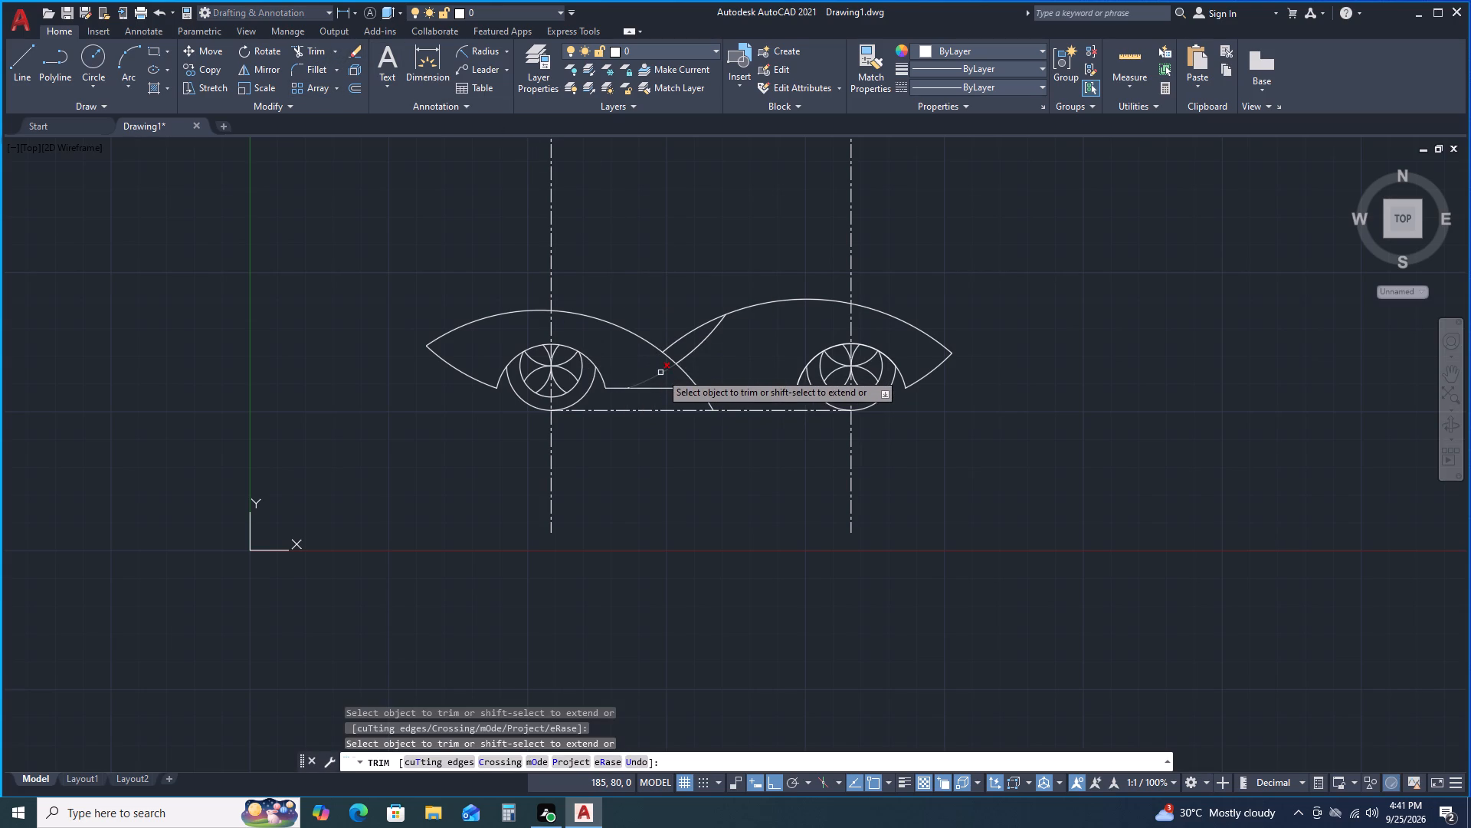
{"action": "left_click", "coordinate": [660, 373]}
{"action": "left_click", "coordinate": [701, 346]}
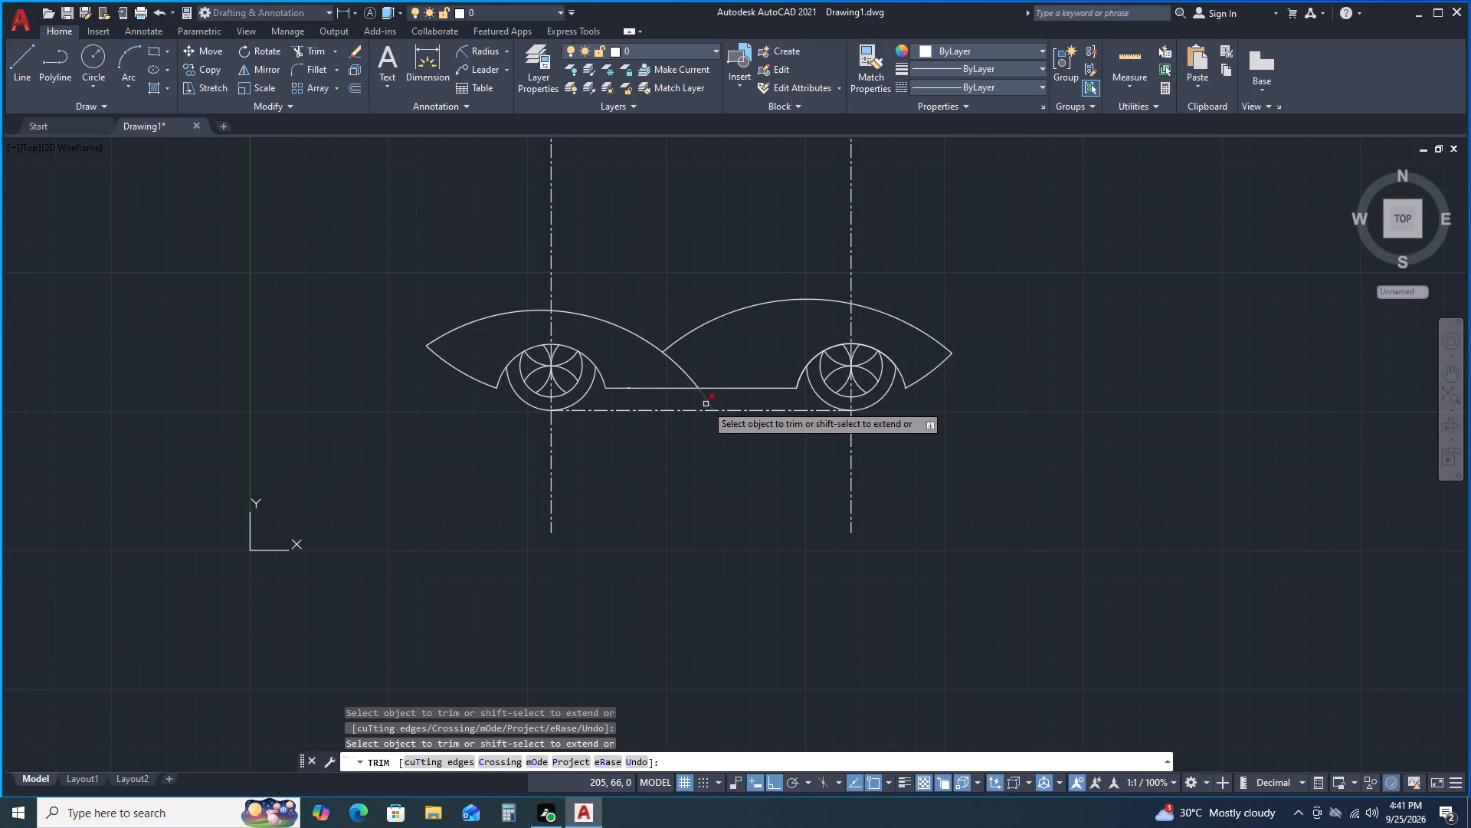
{"action": "left_click", "coordinate": [707, 404]}
{"action": "left_click", "coordinate": [684, 372]}
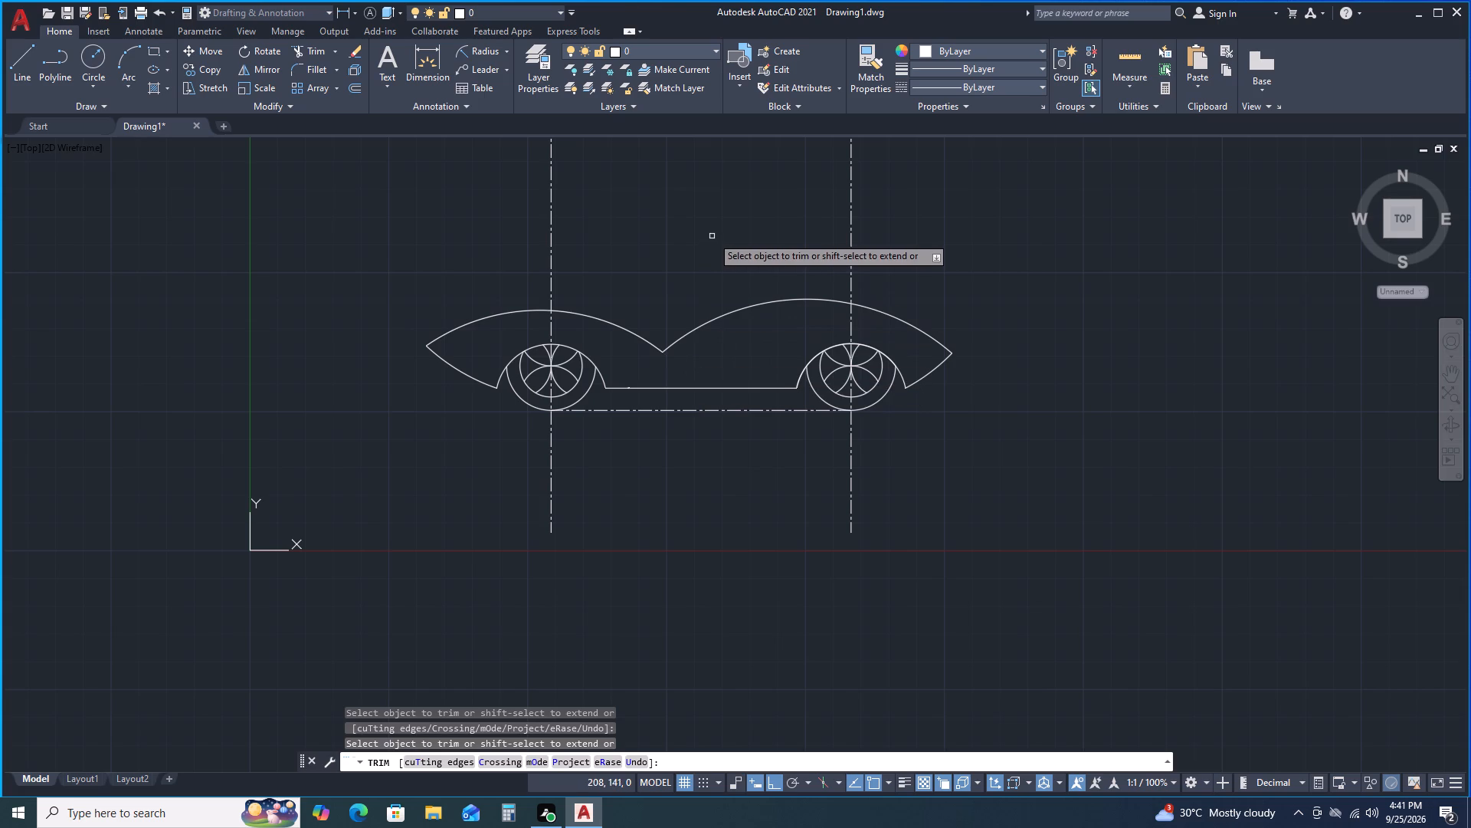
{"action": "scroll", "coordinate": [711, 235], "scroll_direction": "up", "scroll_amount": 1}
{"action": "key", "text": "space"}
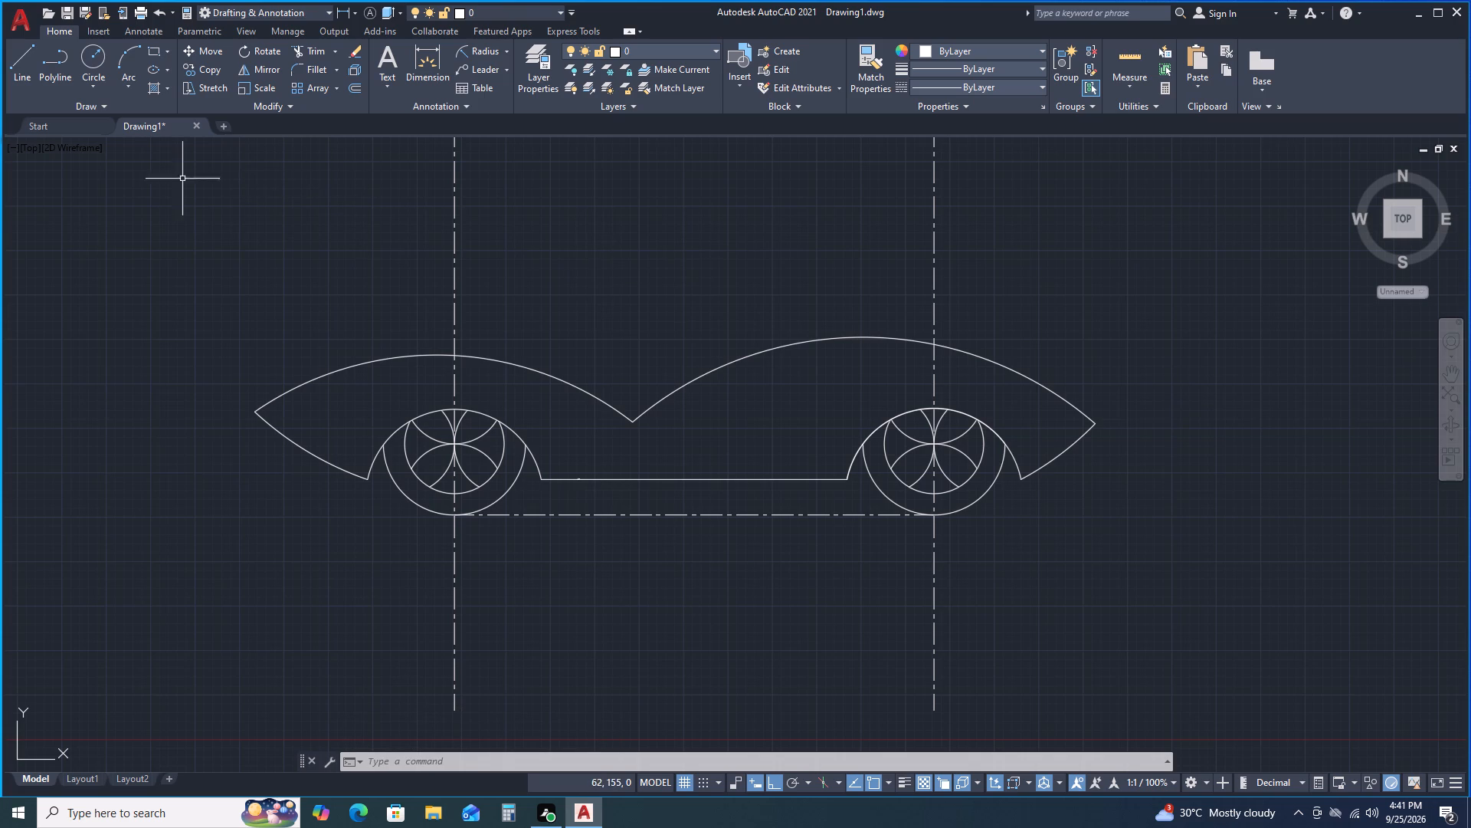
Draw a vertical line about 104 mm upward, starting from a point tracked 76 mm horizontally from the first wheel's centre toward the other wheel.
{"action": "left_click", "coordinate": [28, 64]}
{"action": "key", "text": "t"}
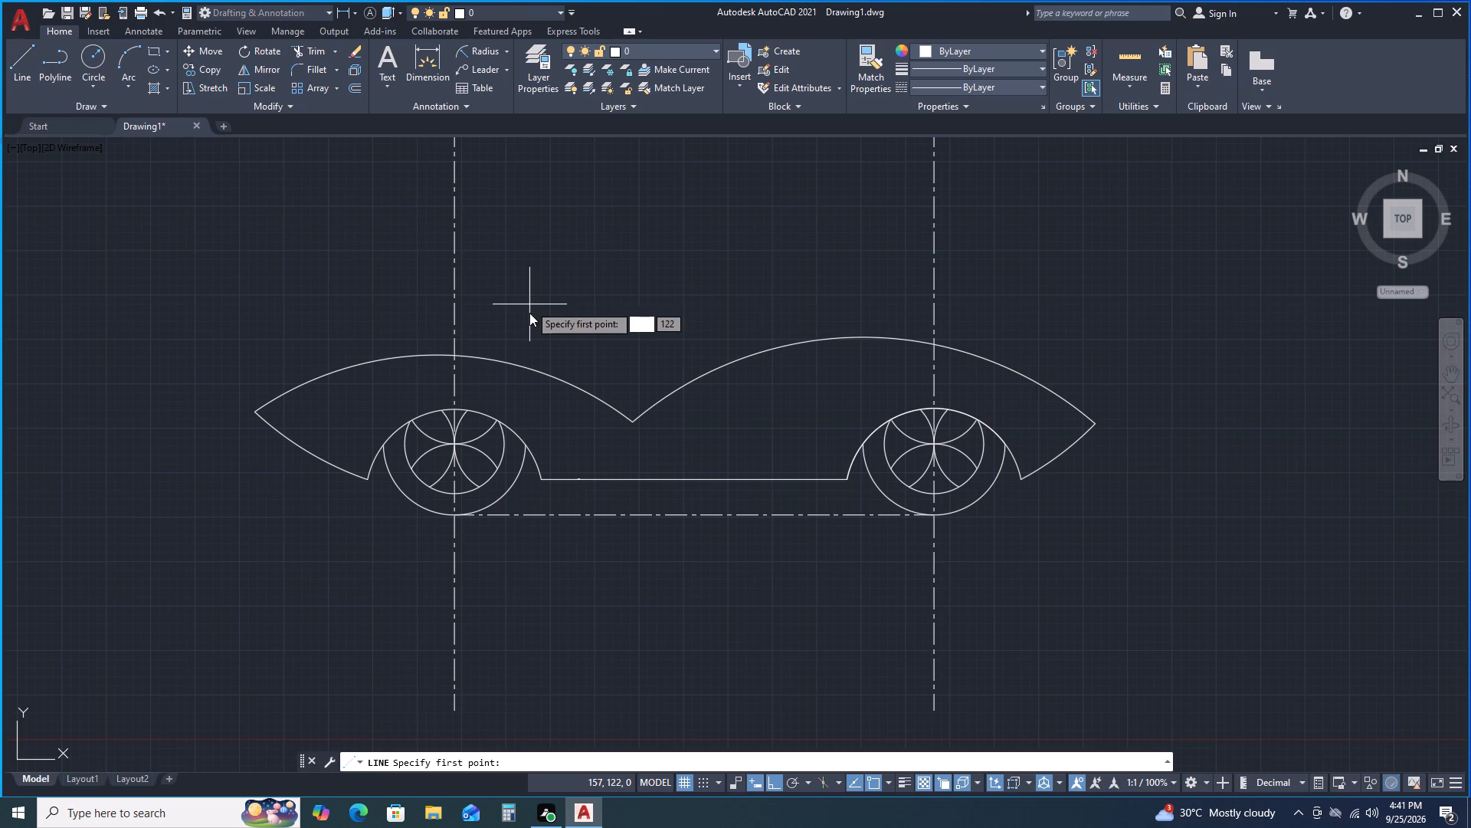
{"action": "key", "text": "k"}
{"action": "key", "text": "Return"}
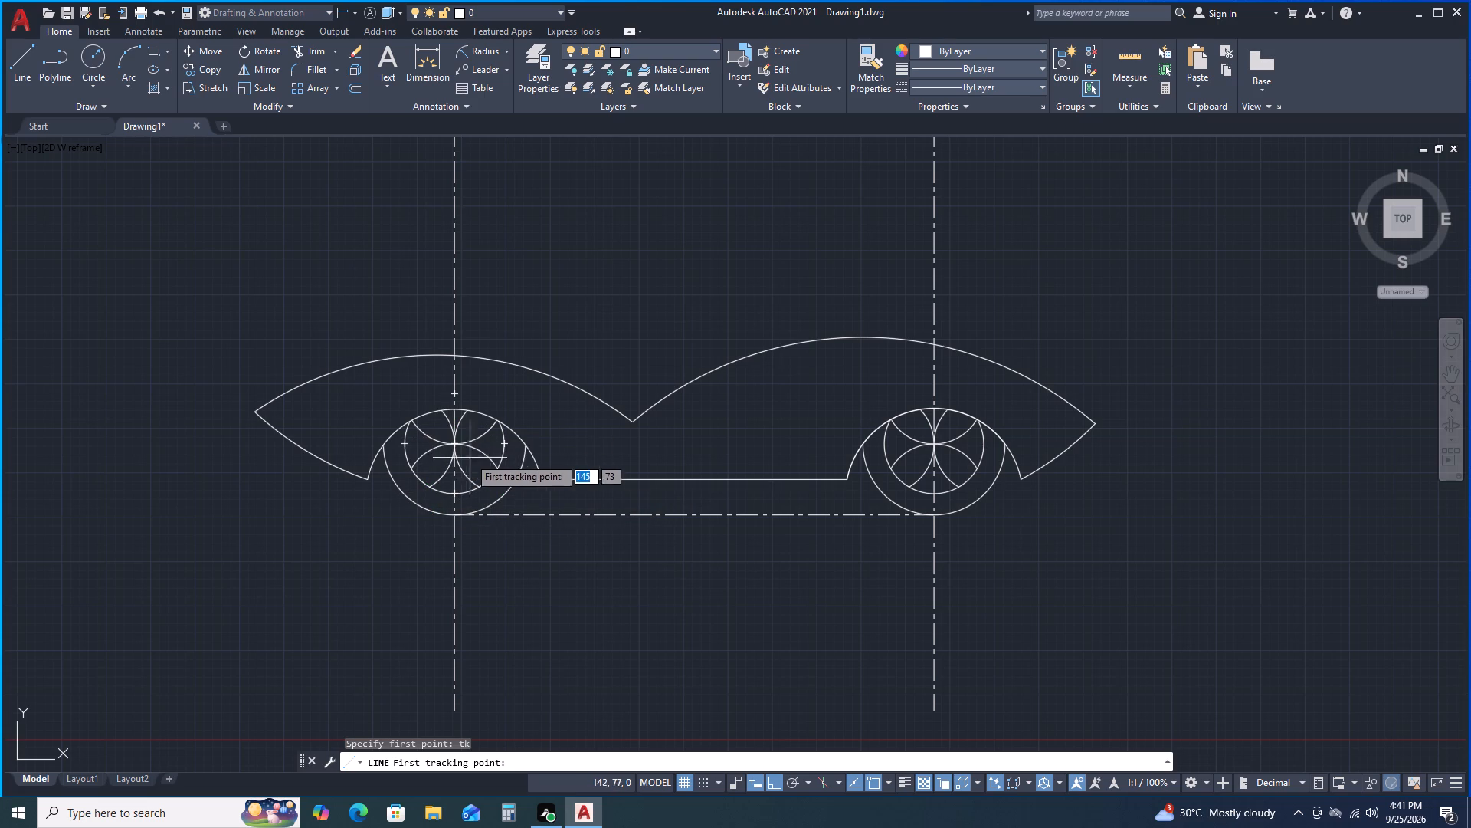
{"action": "scroll", "coordinate": [457, 445], "scroll_direction": "up", "scroll_amount": 2}
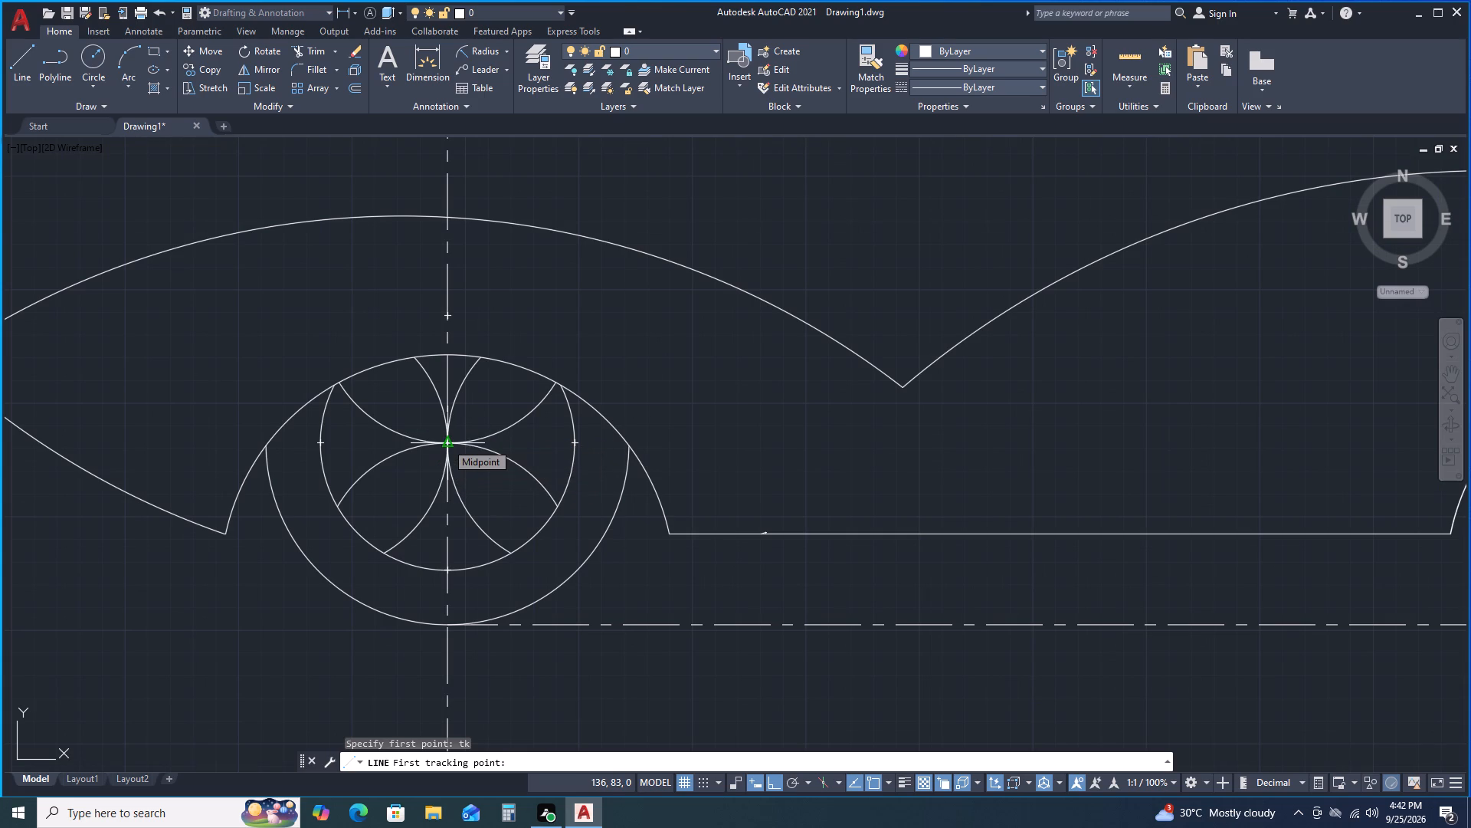
{"action": "scroll", "coordinate": [452, 436], "scroll_direction": "up", "scroll_amount": 1}
{"action": "scroll", "coordinate": [454, 435], "scroll_direction": "down", "scroll_amount": 1}
{"action": "scroll", "coordinate": [457, 434], "scroll_direction": "up", "scroll_amount": 1}
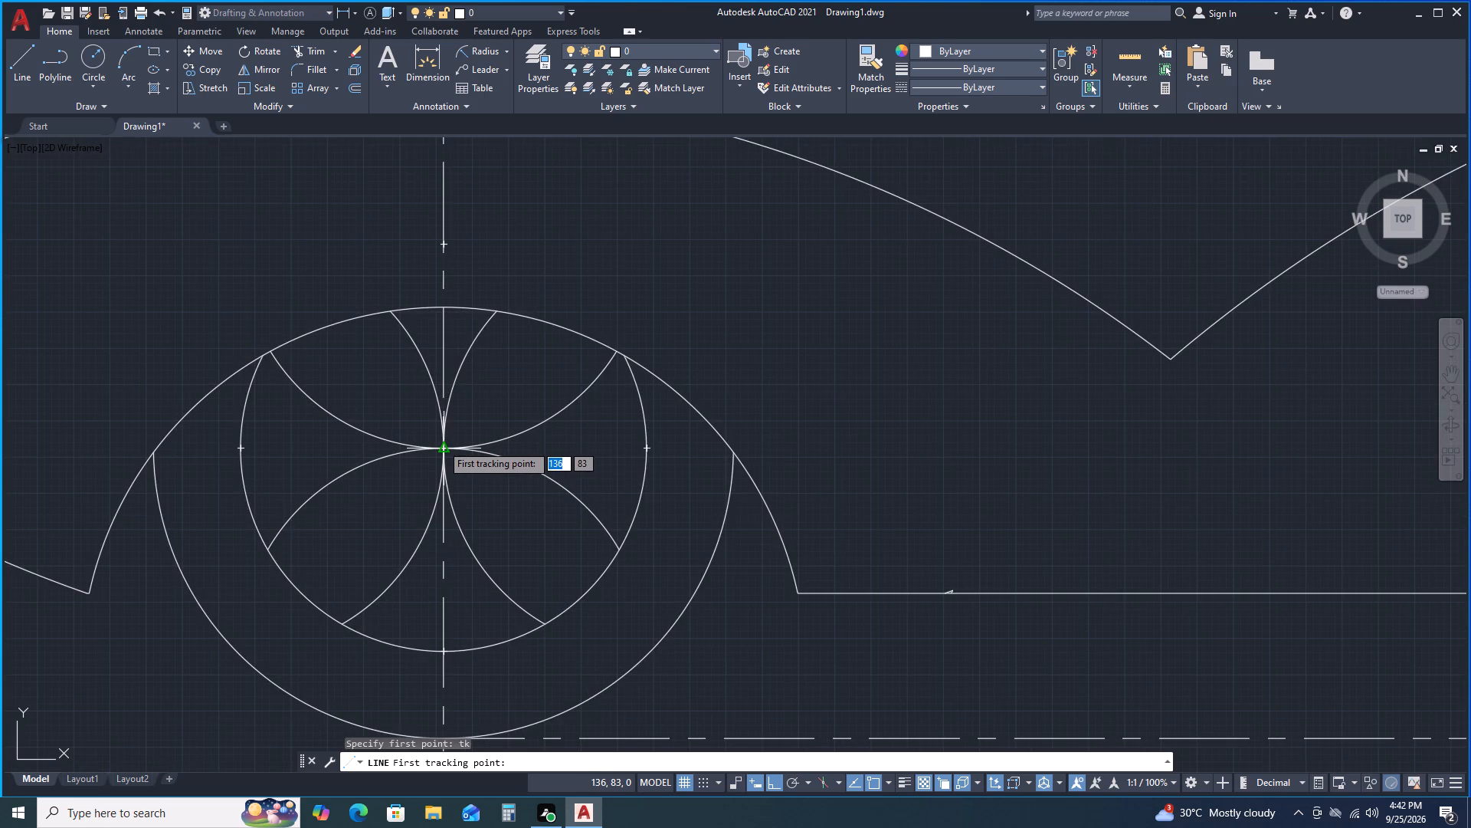
{"action": "left_click", "coordinate": [441, 444]}
{"action": "scroll", "coordinate": [446, 458], "scroll_direction": "down", "scroll_amount": 1}
{"action": "scroll", "coordinate": [451, 460], "scroll_direction": "up", "scroll_amount": 1}
{"action": "scroll", "coordinate": [453, 463], "scroll_direction": "down", "scroll_amount": 2}
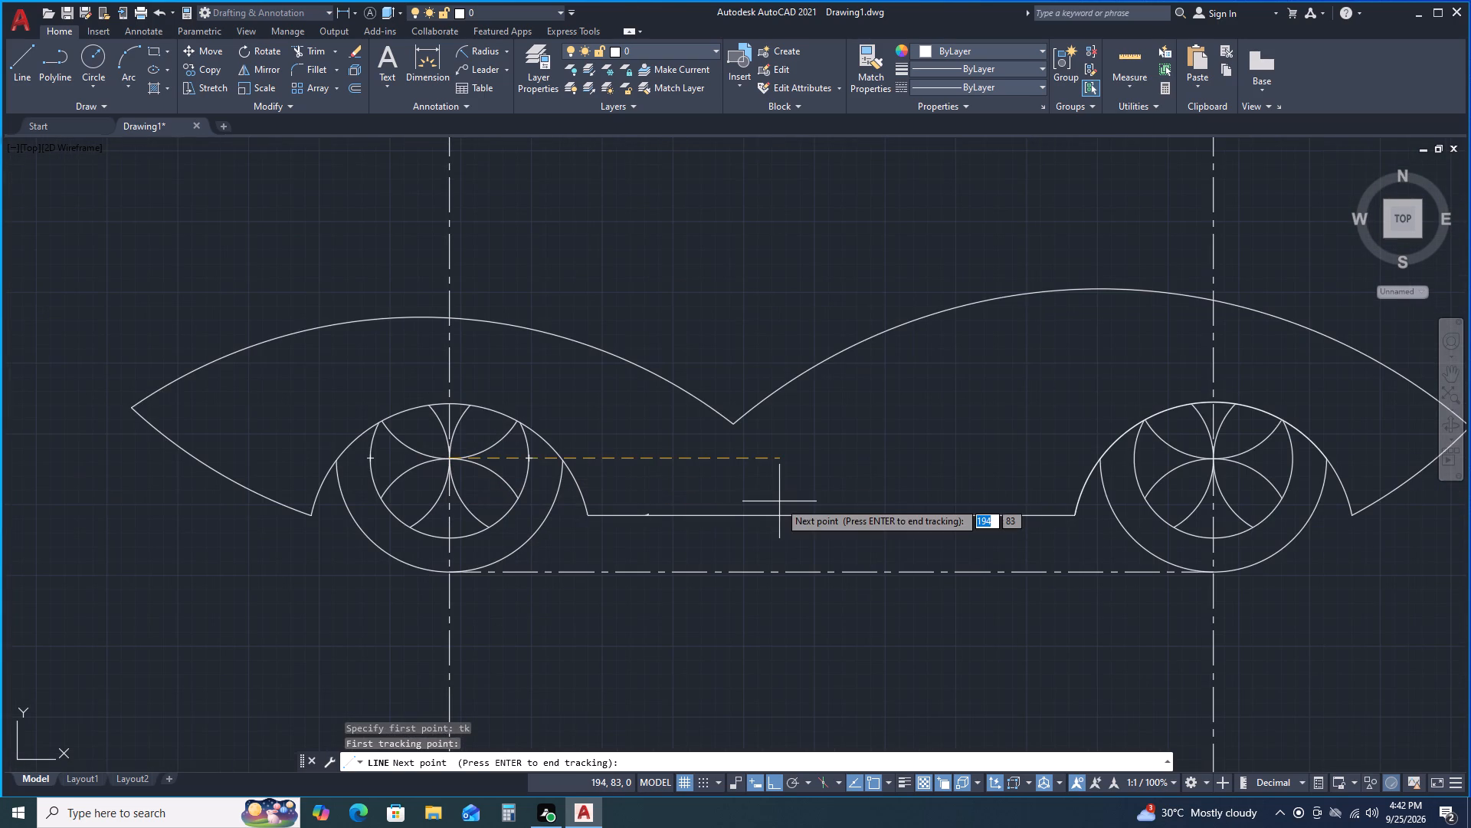
{"action": "key", "text": "7"}
{"action": "key", "text": "6"}
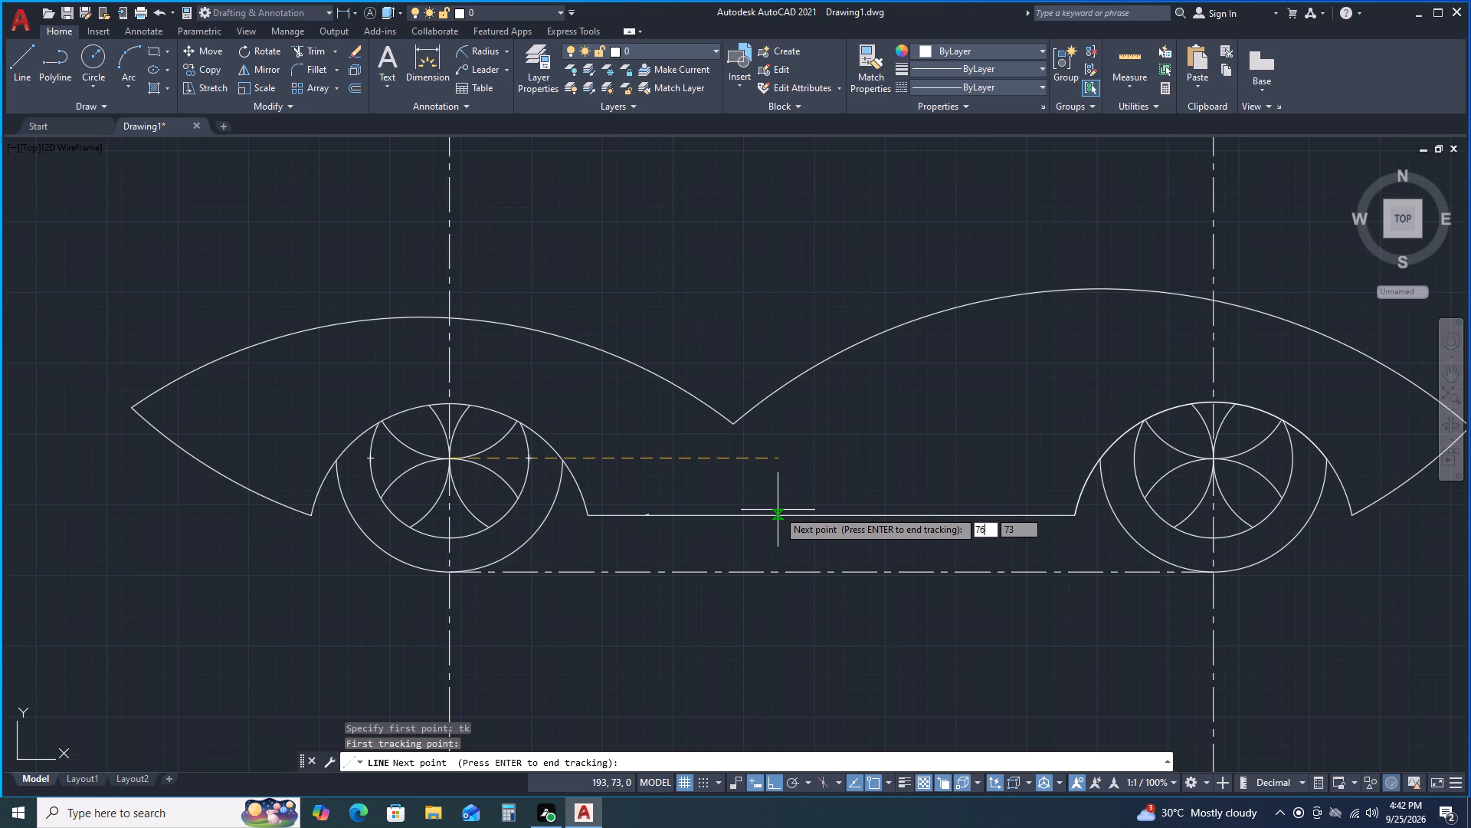
{"action": "key", "text": "Return"}
{"action": "key", "text": "Return"}
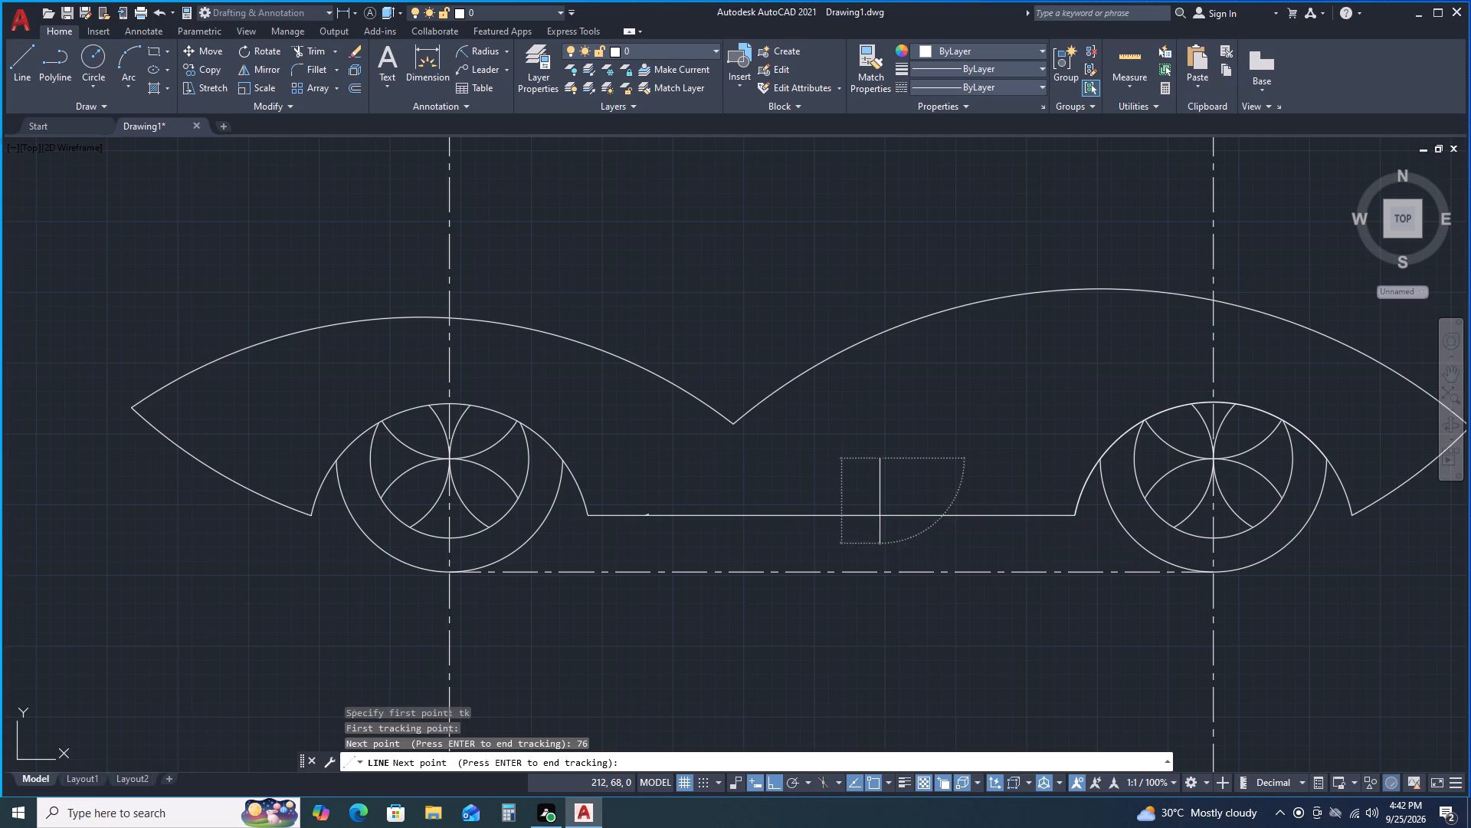
{"action": "middle_click_drag", "start_coordinate": [879, 229], "coordinate": [886, 277]}
{"action": "scroll", "coordinate": [885, 280], "scroll_direction": "down", "scroll_amount": 1}
{"action": "scroll", "coordinate": [885, 286], "scroll_direction": "up", "scroll_amount": 1}
{"action": "scroll", "coordinate": [885, 302], "scroll_direction": "down", "scroll_amount": 1}
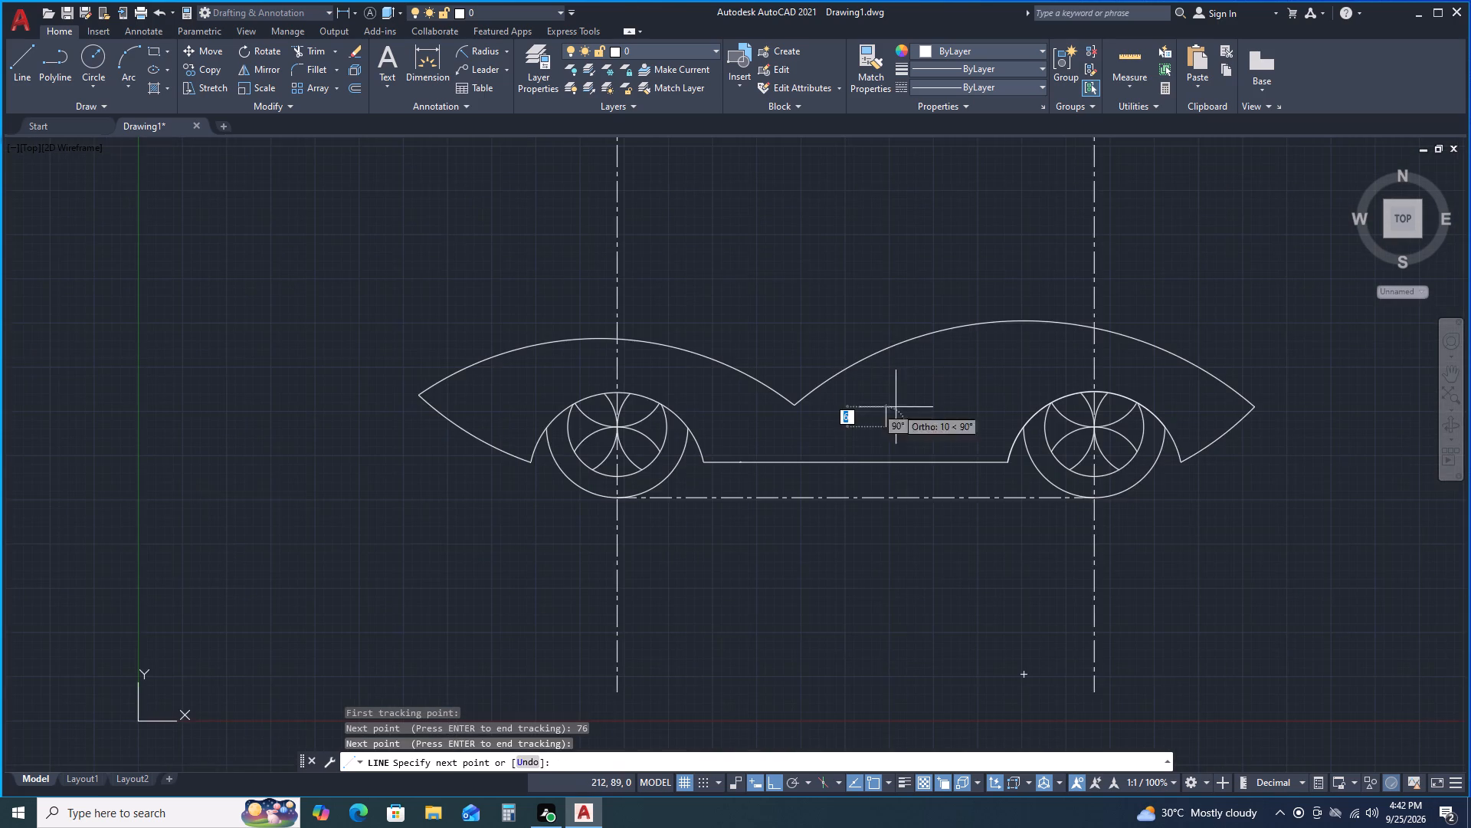
{"action": "scroll", "coordinate": [899, 475], "scroll_direction": "down", "scroll_amount": 1}
{"action": "left_click", "coordinate": [873, 215]}
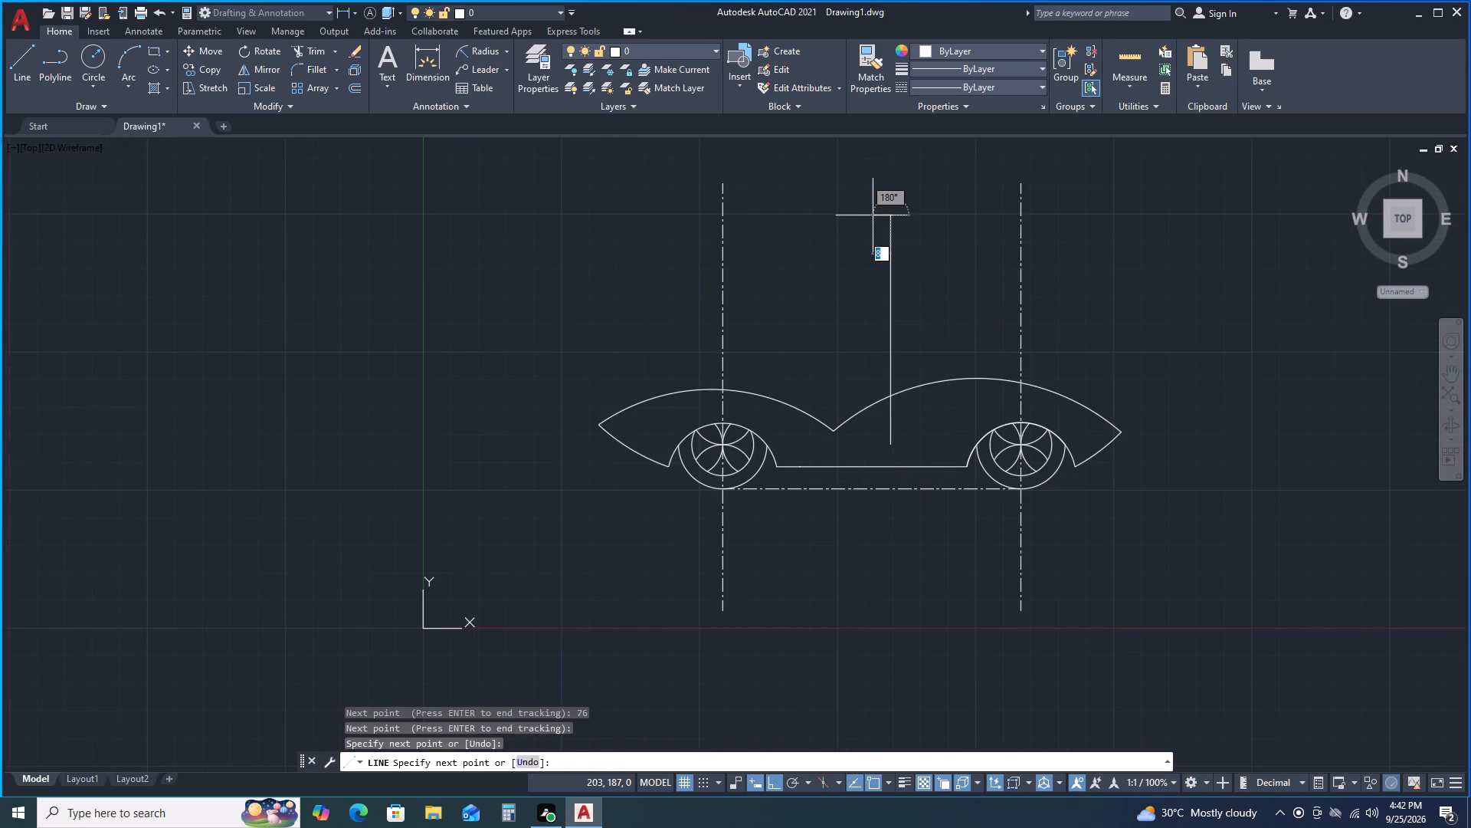
{"action": "key", "text": "space"}
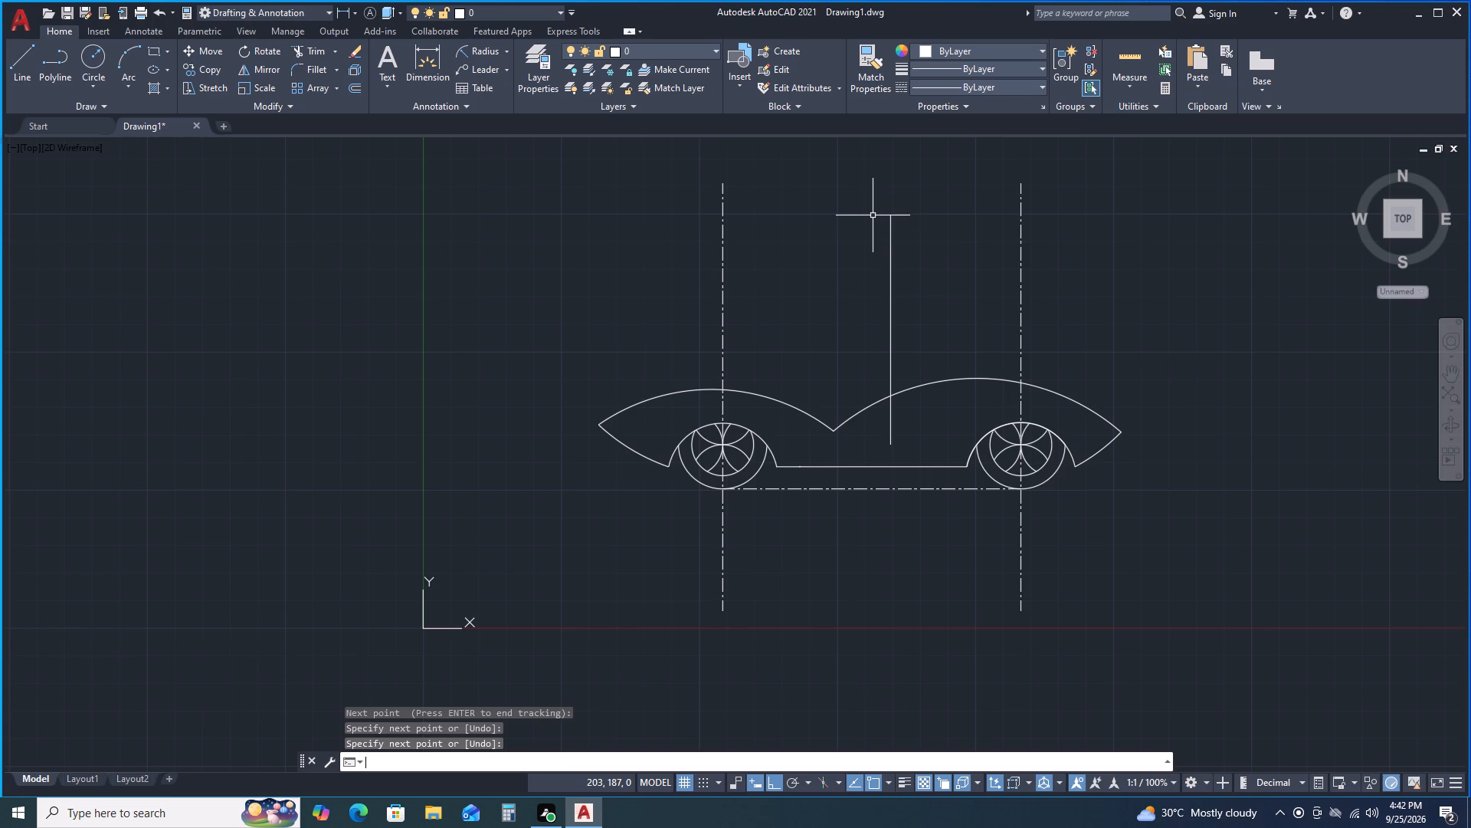
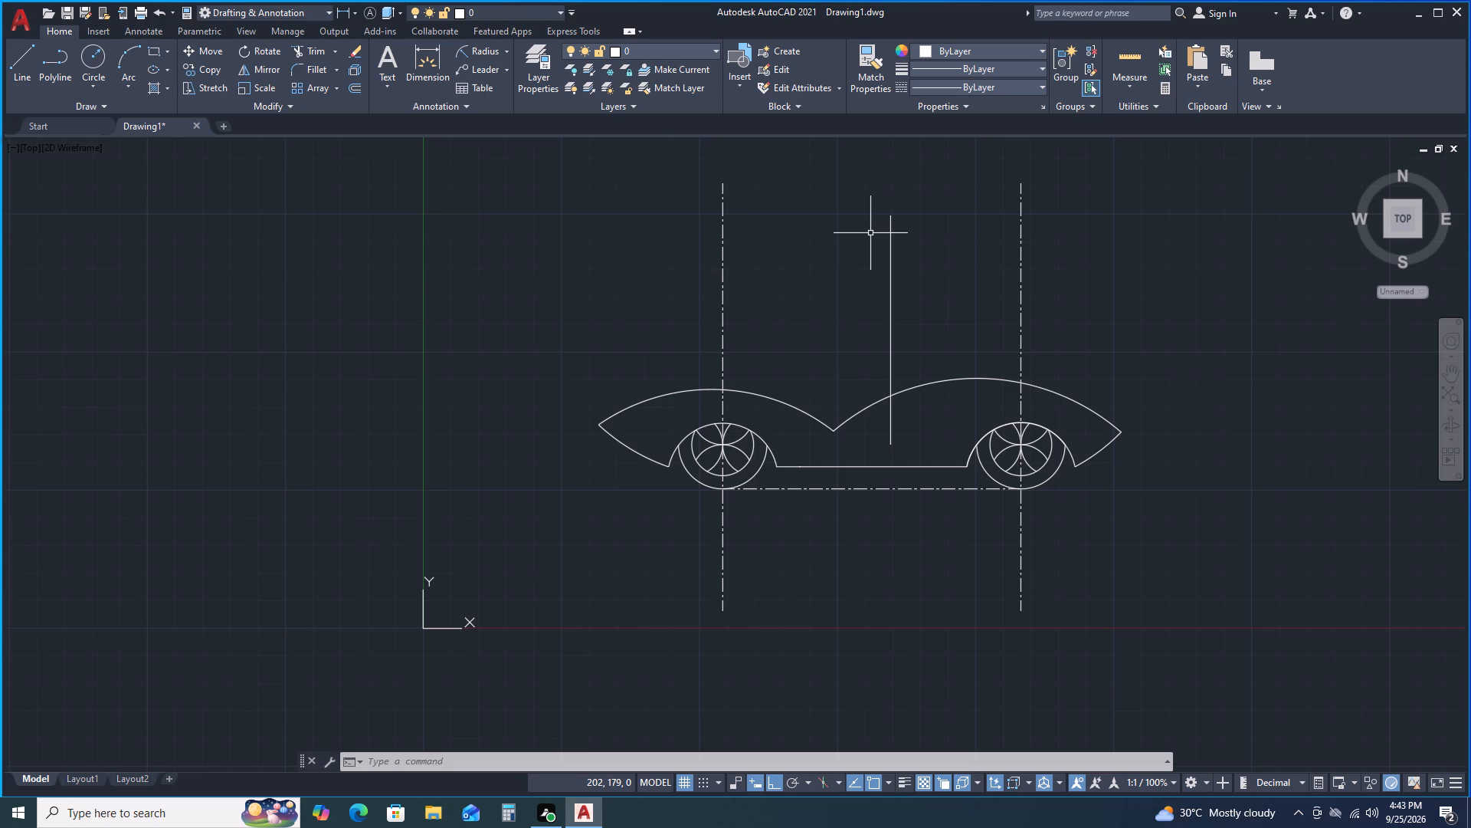
Draw a 100 mm radius circle centred 28 mm below and 26 mm toward the other wheel from the first wheel's bottom point.
{"action": "left_click", "coordinate": [85, 65]}
{"action": "type", "text": "tk"}
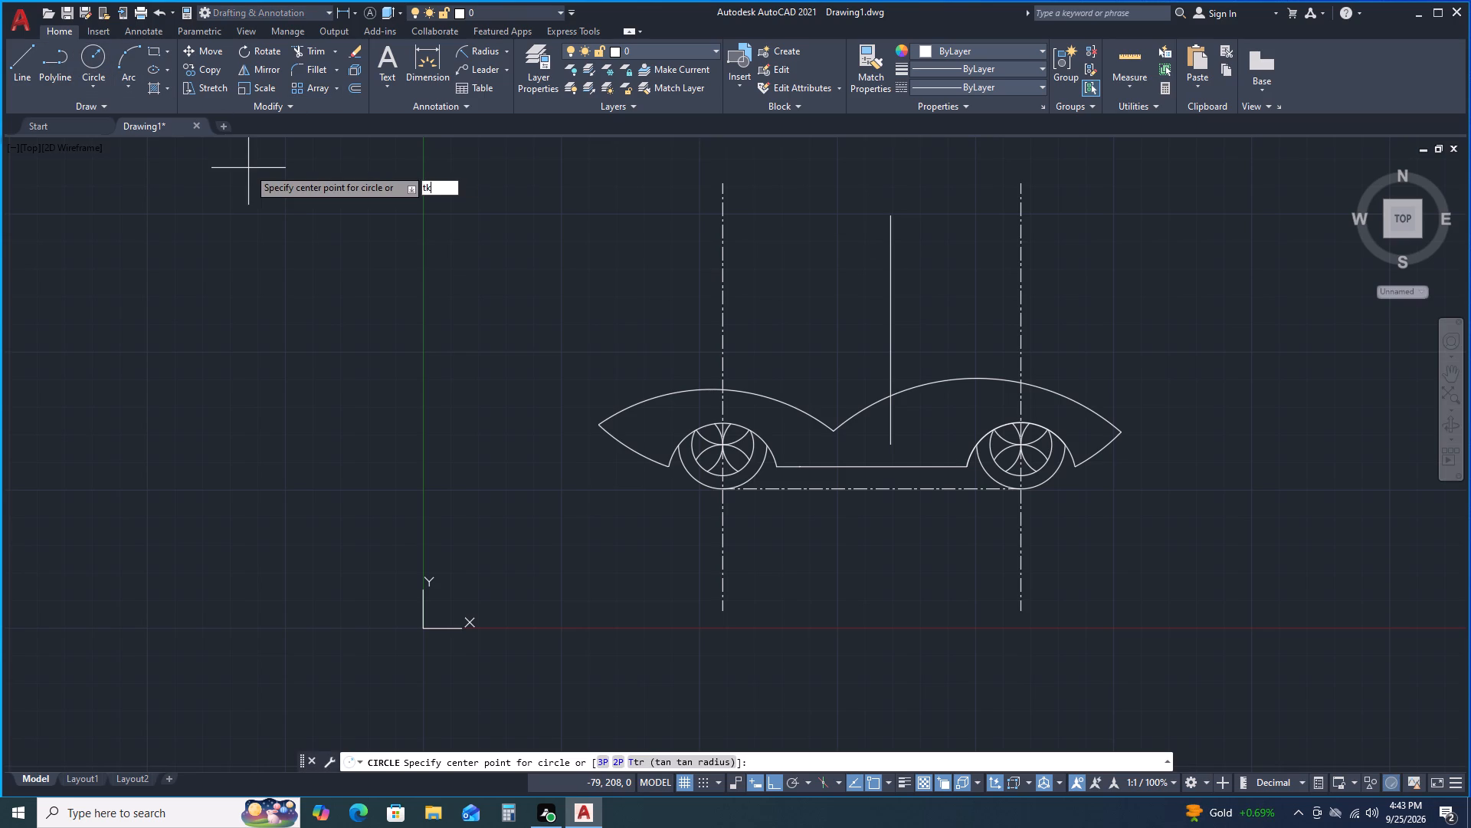
{"action": "key", "text": "Return"}
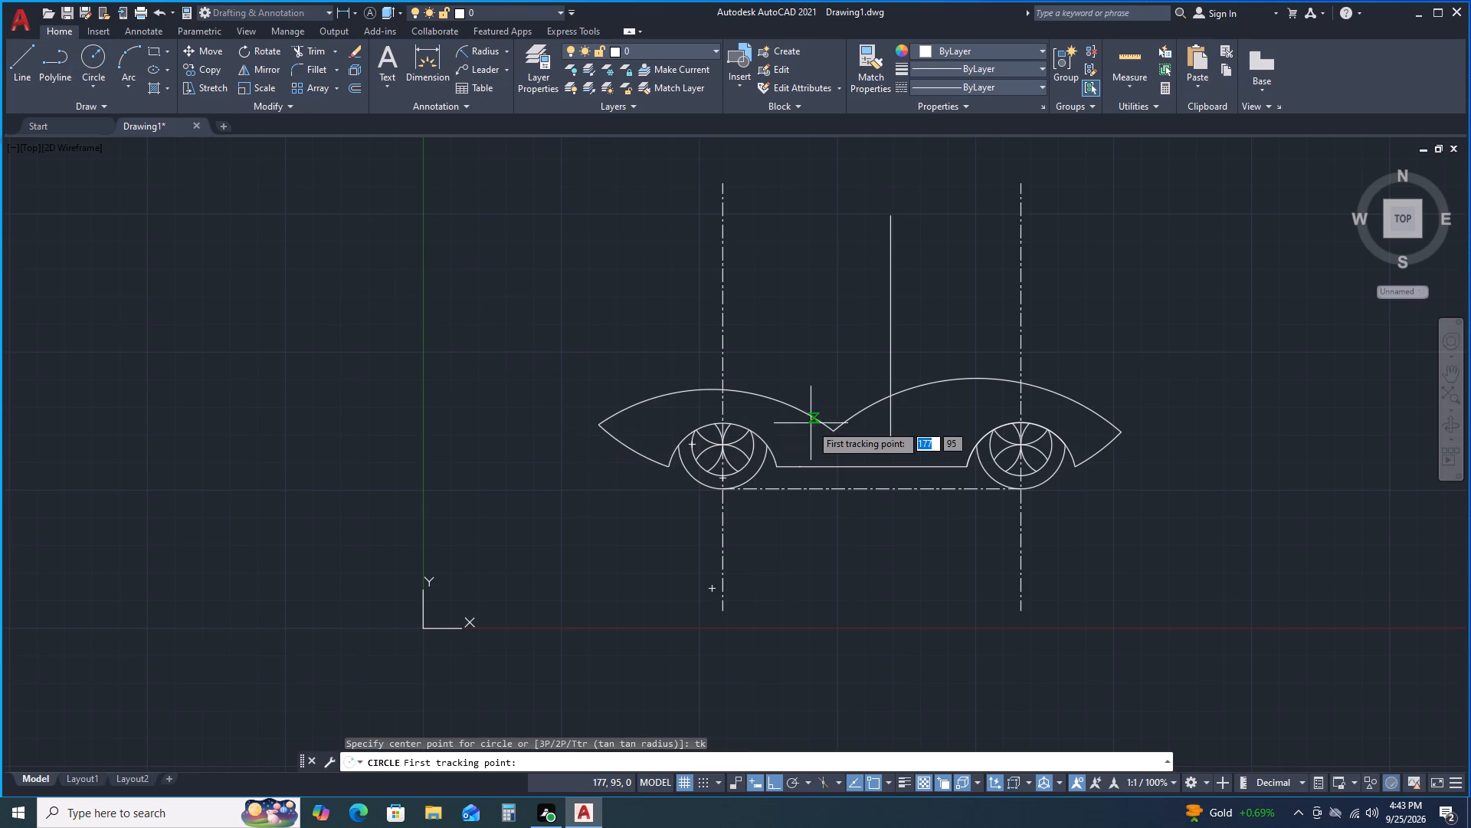
{"action": "scroll", "coordinate": [798, 426], "scroll_direction": "down", "scroll_amount": 1}
{"action": "scroll", "coordinate": [778, 451], "scroll_direction": "up", "scroll_amount": 3}
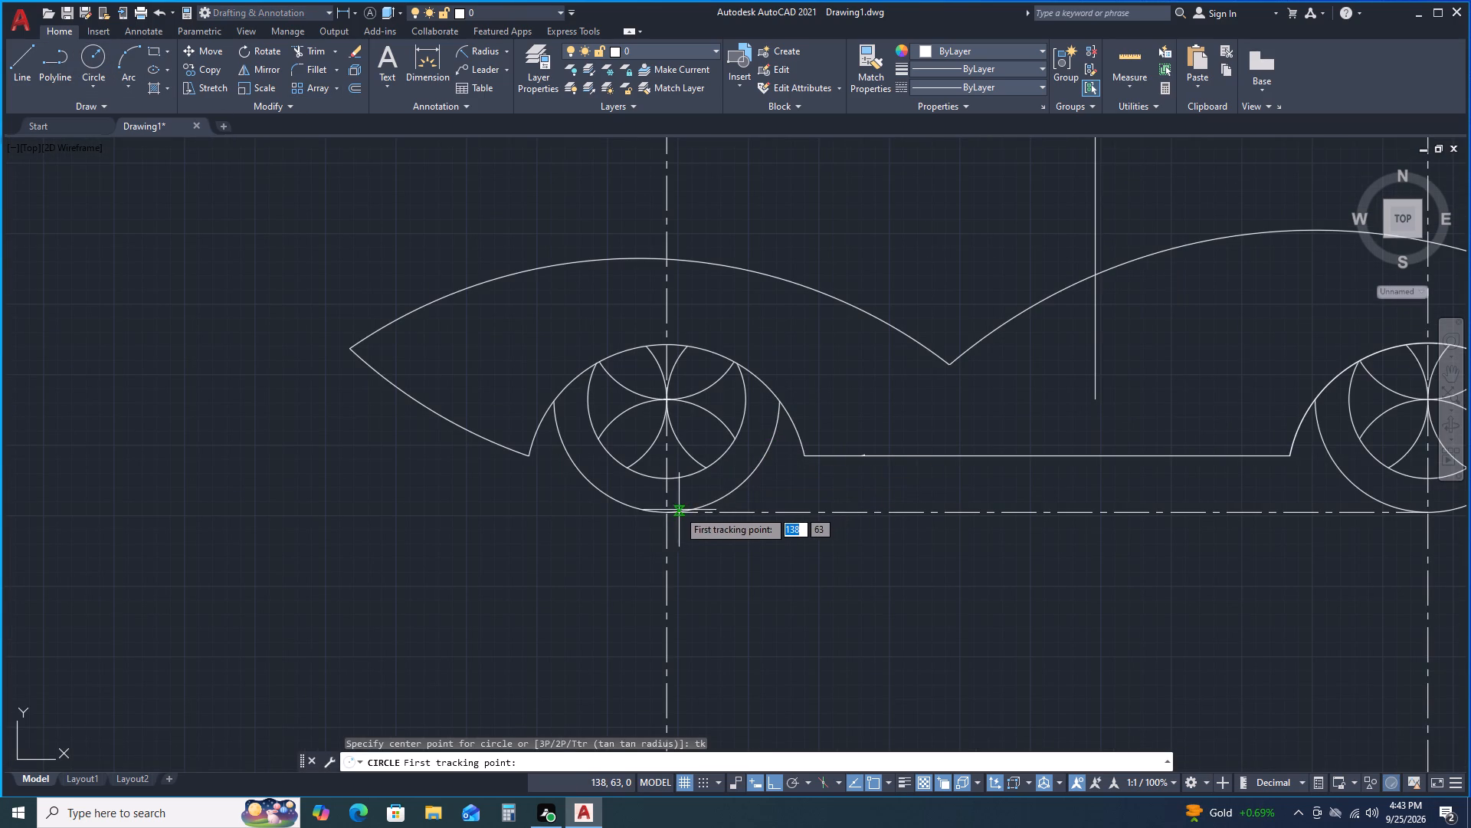
{"action": "left_click", "coordinate": [665, 509]}
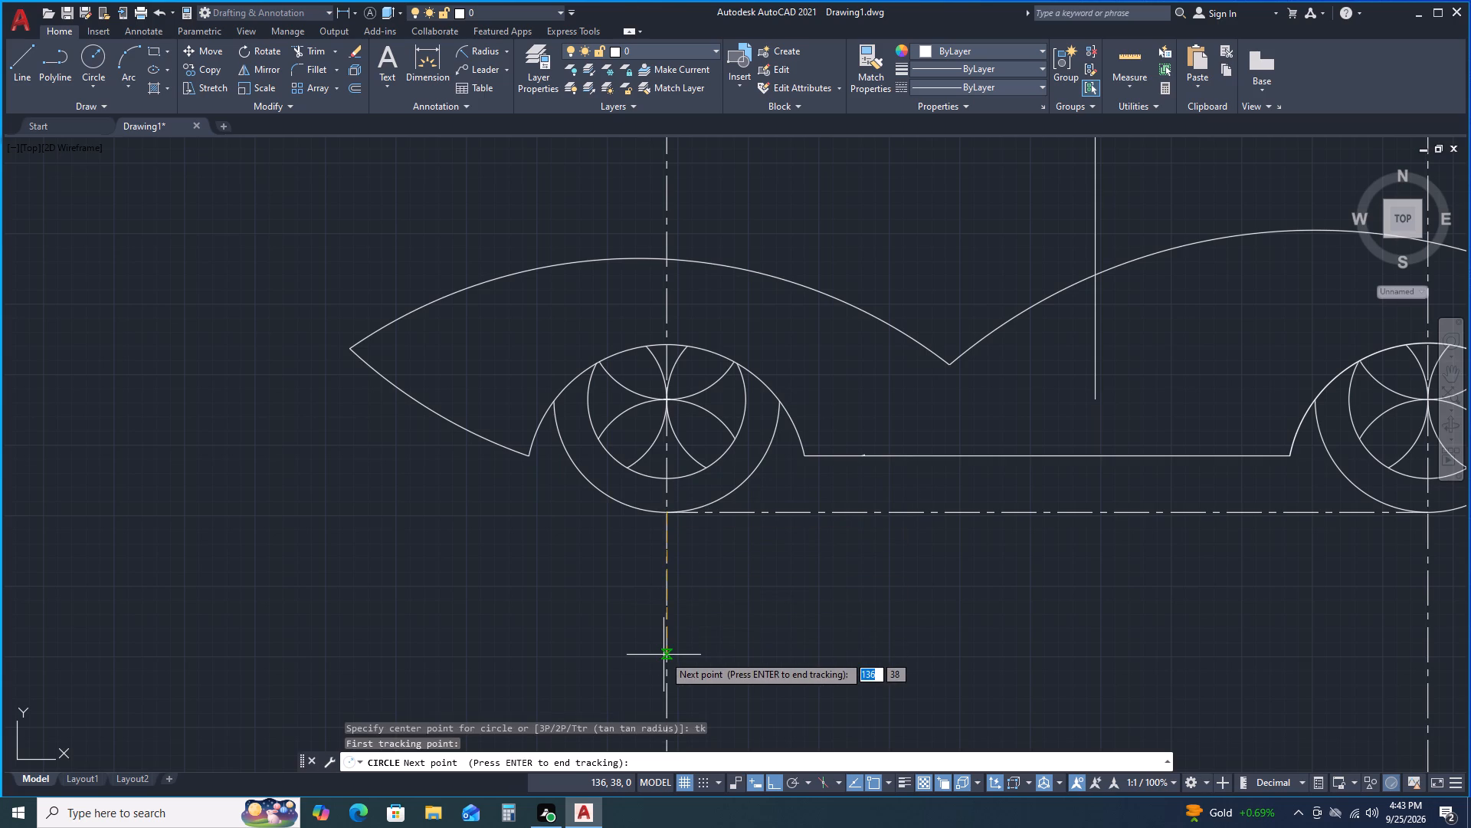
{"action": "type", "text": "28"}
{"action": "key", "text": "Return"}
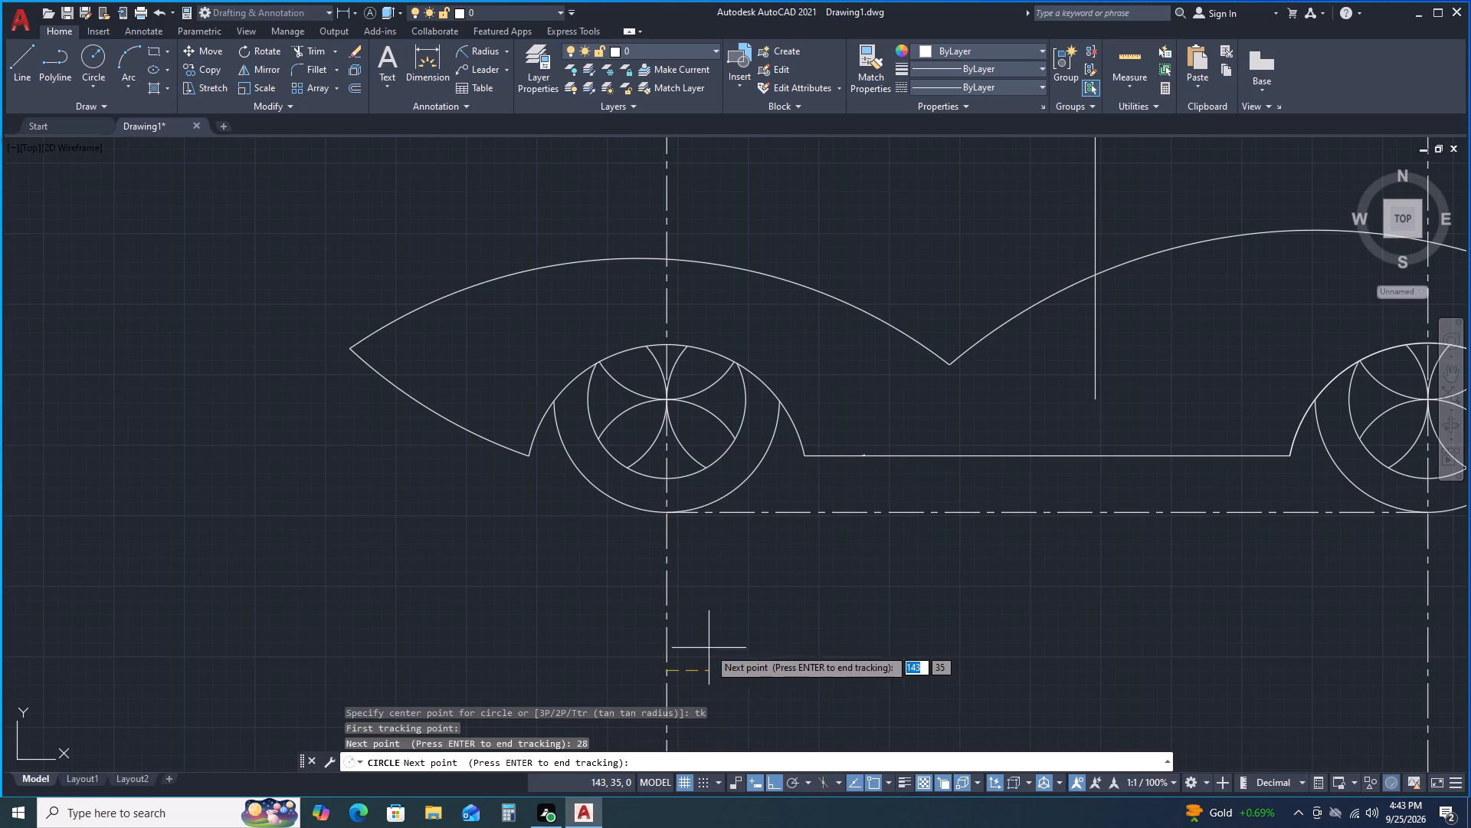
{"action": "middle_click_drag", "start_coordinate": [709, 647], "coordinate": [684, 526]}
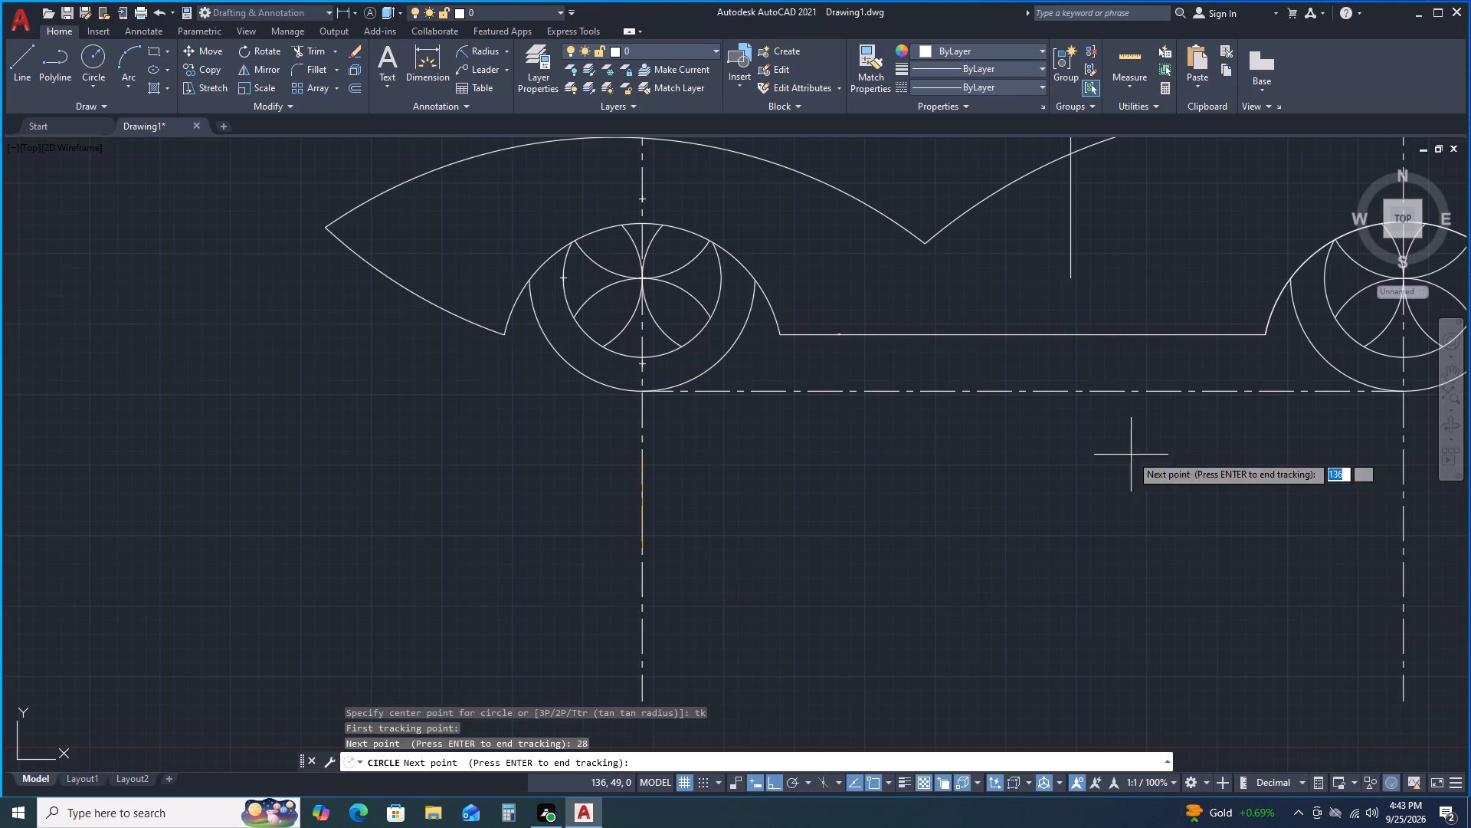
{"action": "scroll", "coordinate": [805, 609], "scroll_direction": "down", "scroll_amount": 2}
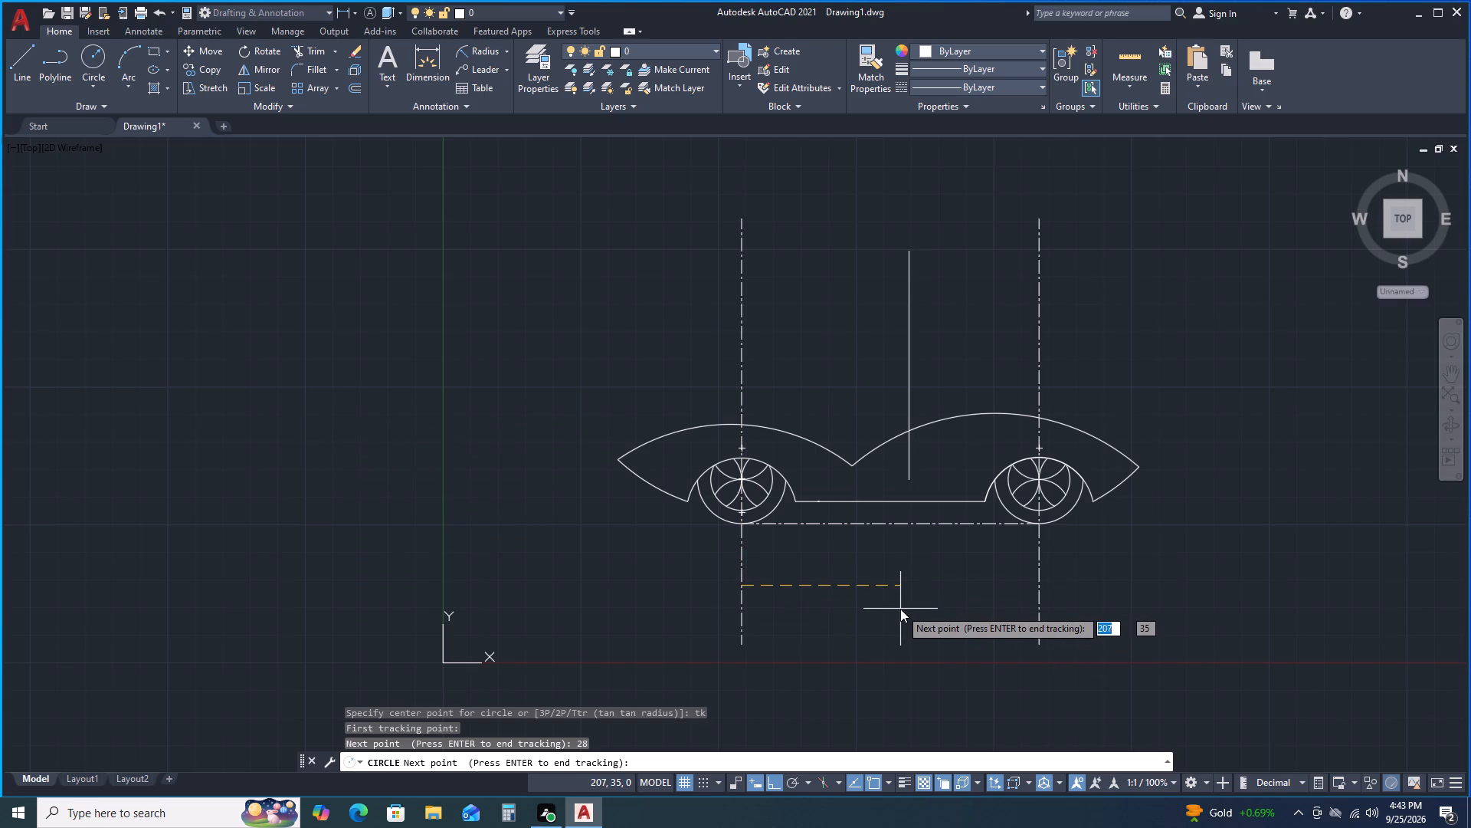
{"action": "key", "text": "2"}
{"action": "key", "text": "6"}
{"action": "key", "text": "Return"}
{"action": "key", "text": "Return"}
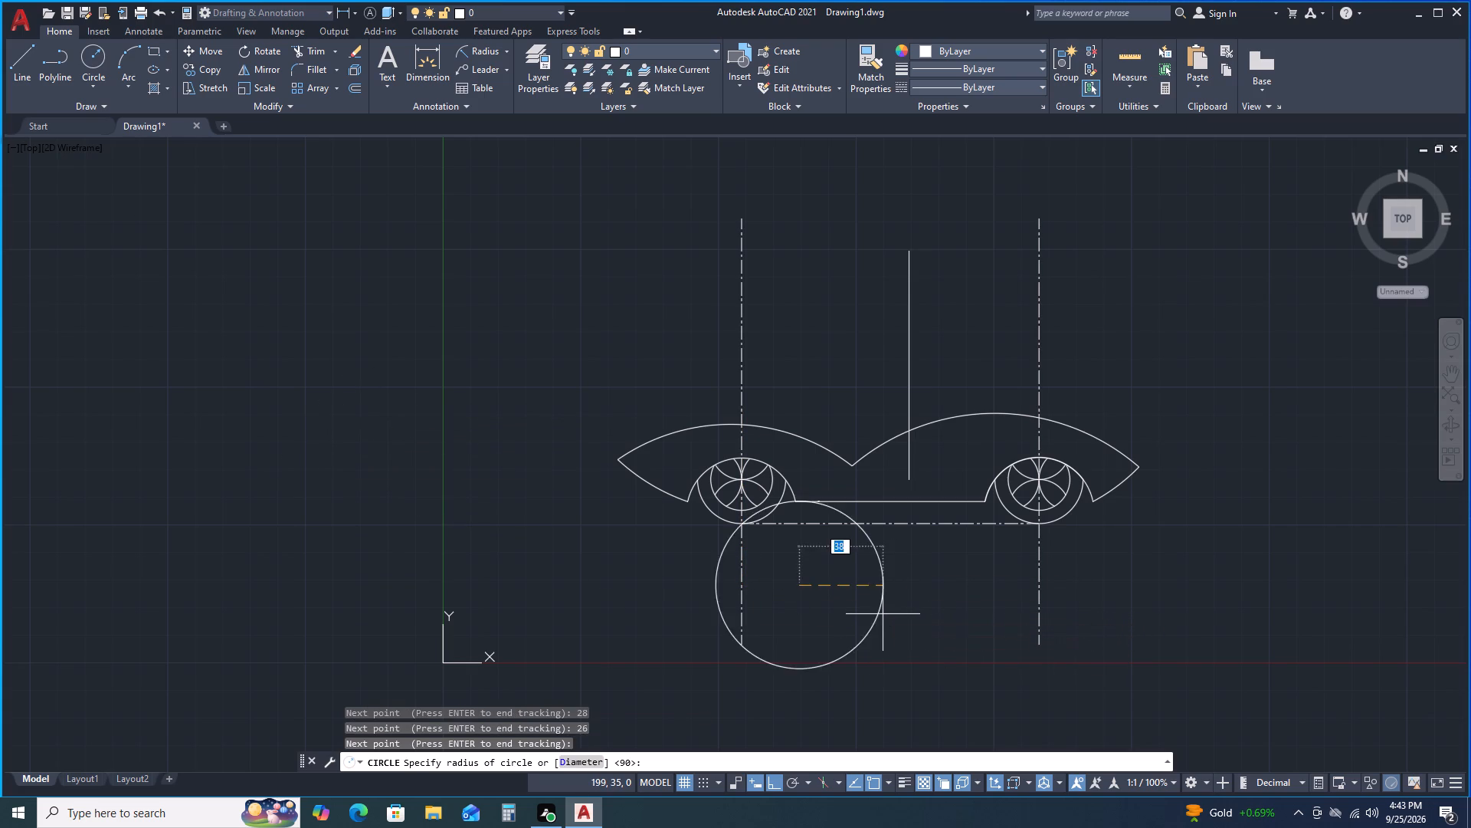
{"action": "key", "text": "1"}
{"action": "type", "text": "00"}
{"action": "key", "text": "Return"}
Move the 100 mm radius circle from its intersection with the lower body arc to the tip where the two body arcs meet.
{"action": "scroll", "coordinate": [676, 455], "scroll_direction": "up", "scroll_amount": 3}
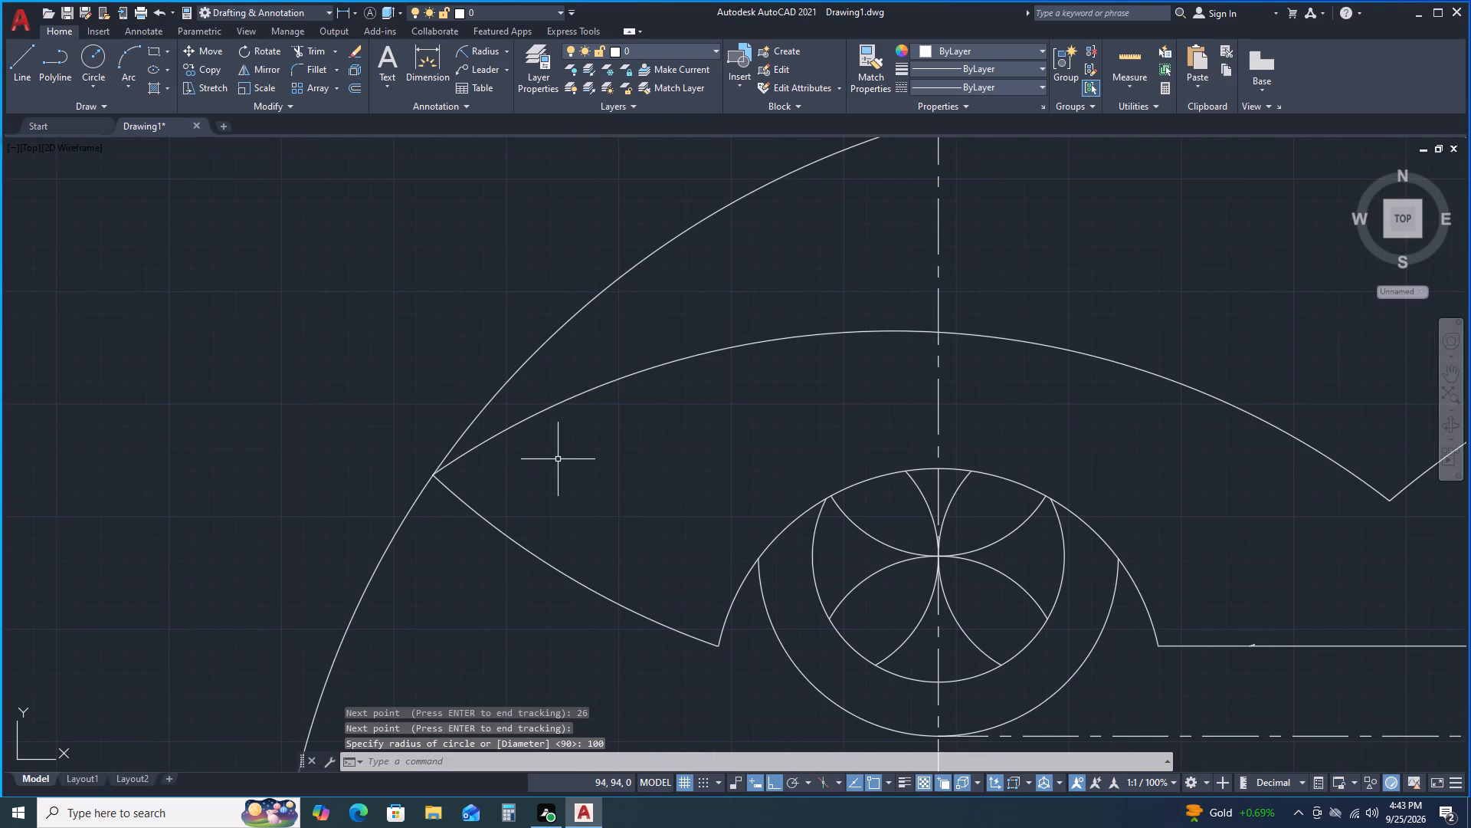
{"action": "scroll", "coordinate": [552, 460], "scroll_direction": "down", "scroll_amount": 1}
{"action": "scroll", "coordinate": [552, 460], "scroll_direction": "up", "scroll_amount": 4}
{"action": "scroll", "coordinate": [324, 544], "scroll_direction": "up", "scroll_amount": 1}
{"action": "scroll", "coordinate": [323, 544], "scroll_direction": "down", "scroll_amount": 1}
{"action": "scroll", "coordinate": [292, 553], "scroll_direction": "up", "scroll_amount": 1}
{"action": "middle_click_drag", "start_coordinate": [243, 541], "coordinate": [431, 569]}
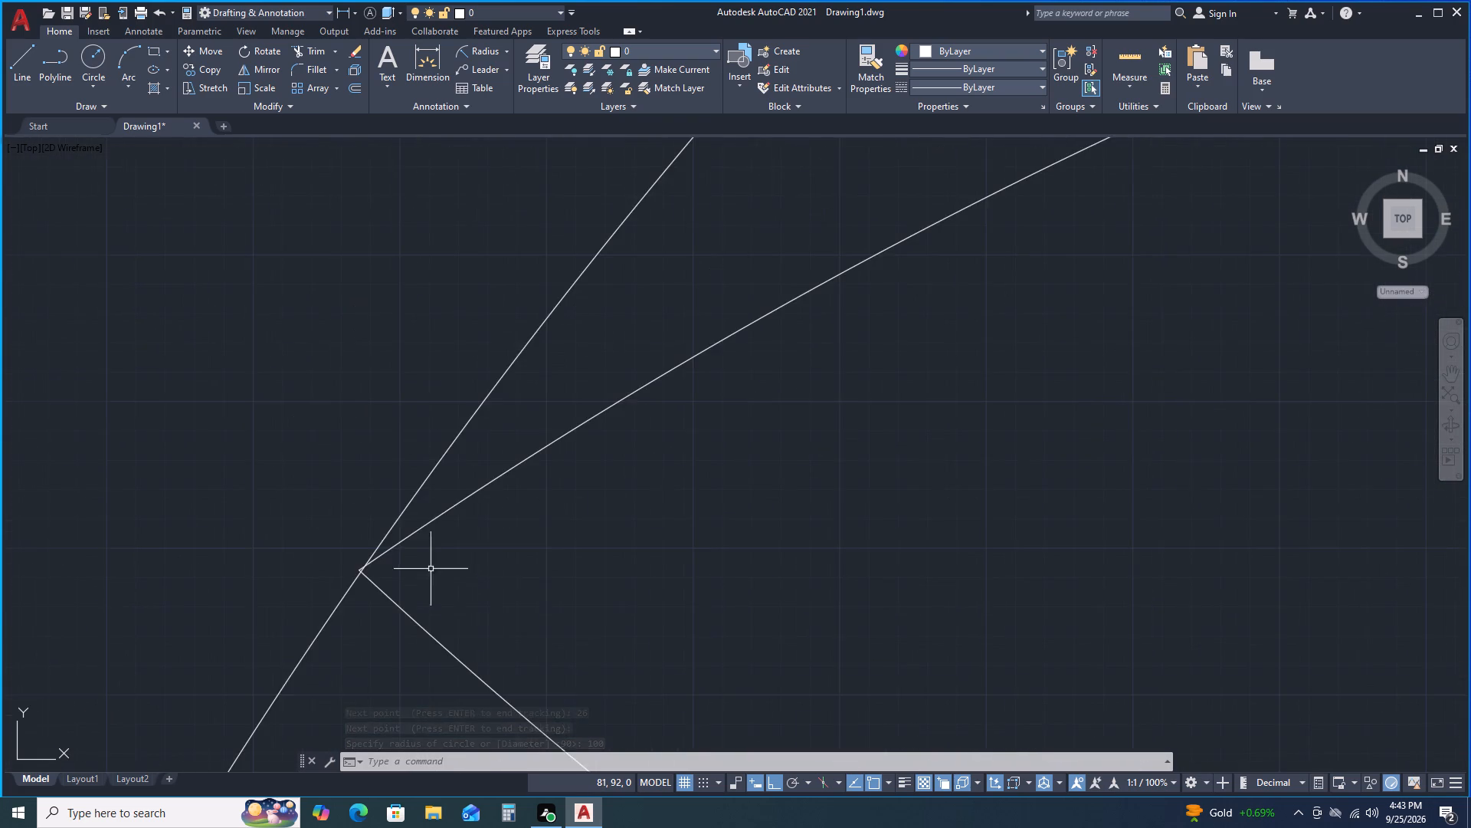
{"action": "scroll", "coordinate": [431, 584], "scroll_direction": "up", "scroll_amount": 2}
{"action": "scroll", "coordinate": [339, 577], "scroll_direction": "down", "scroll_amount": 1}
{"action": "scroll", "coordinate": [339, 577], "scroll_direction": "up", "scroll_amount": 3}
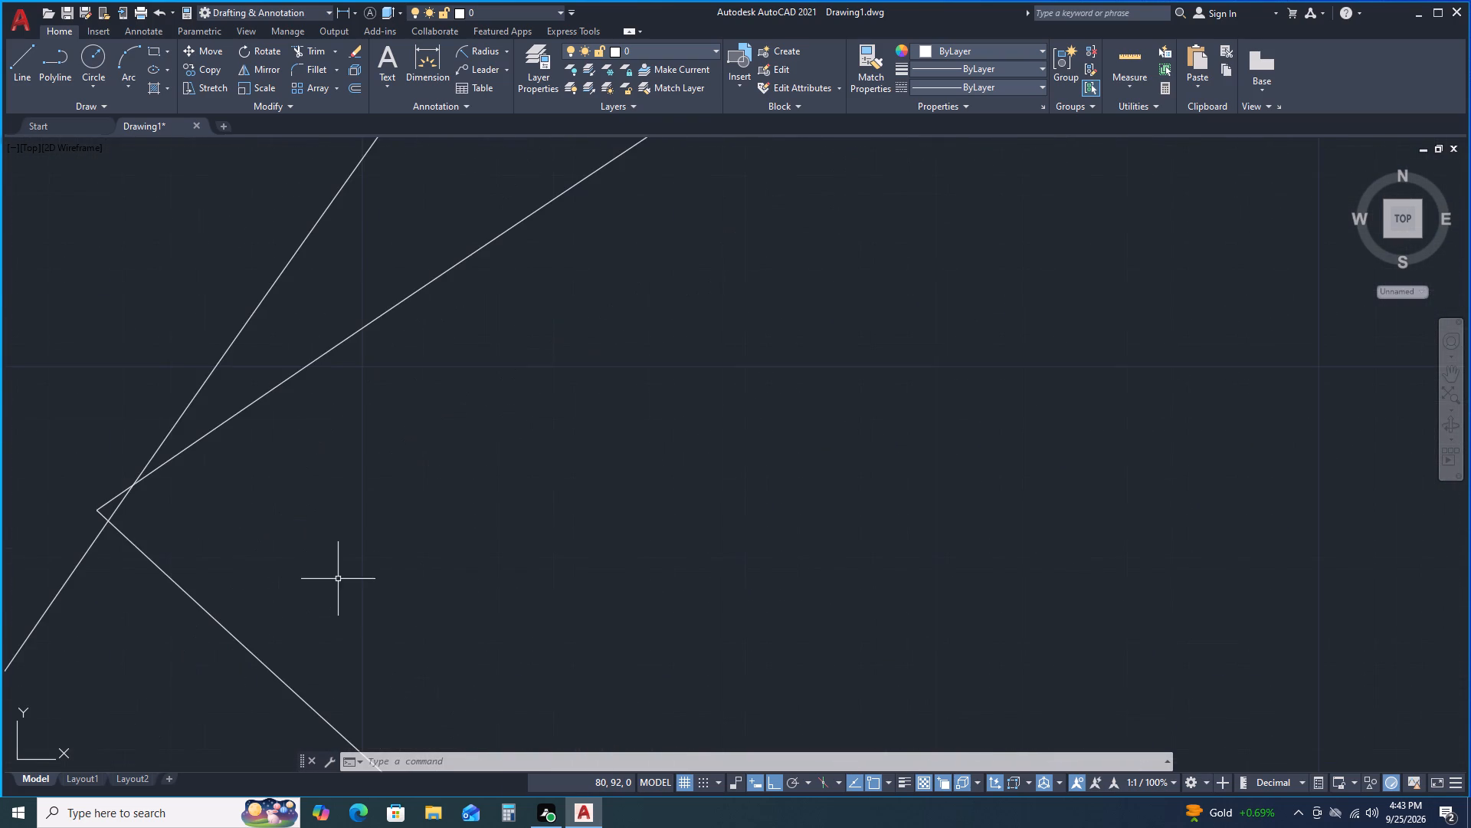
{"action": "middle_click_drag", "start_coordinate": [290, 542], "coordinate": [437, 558]}
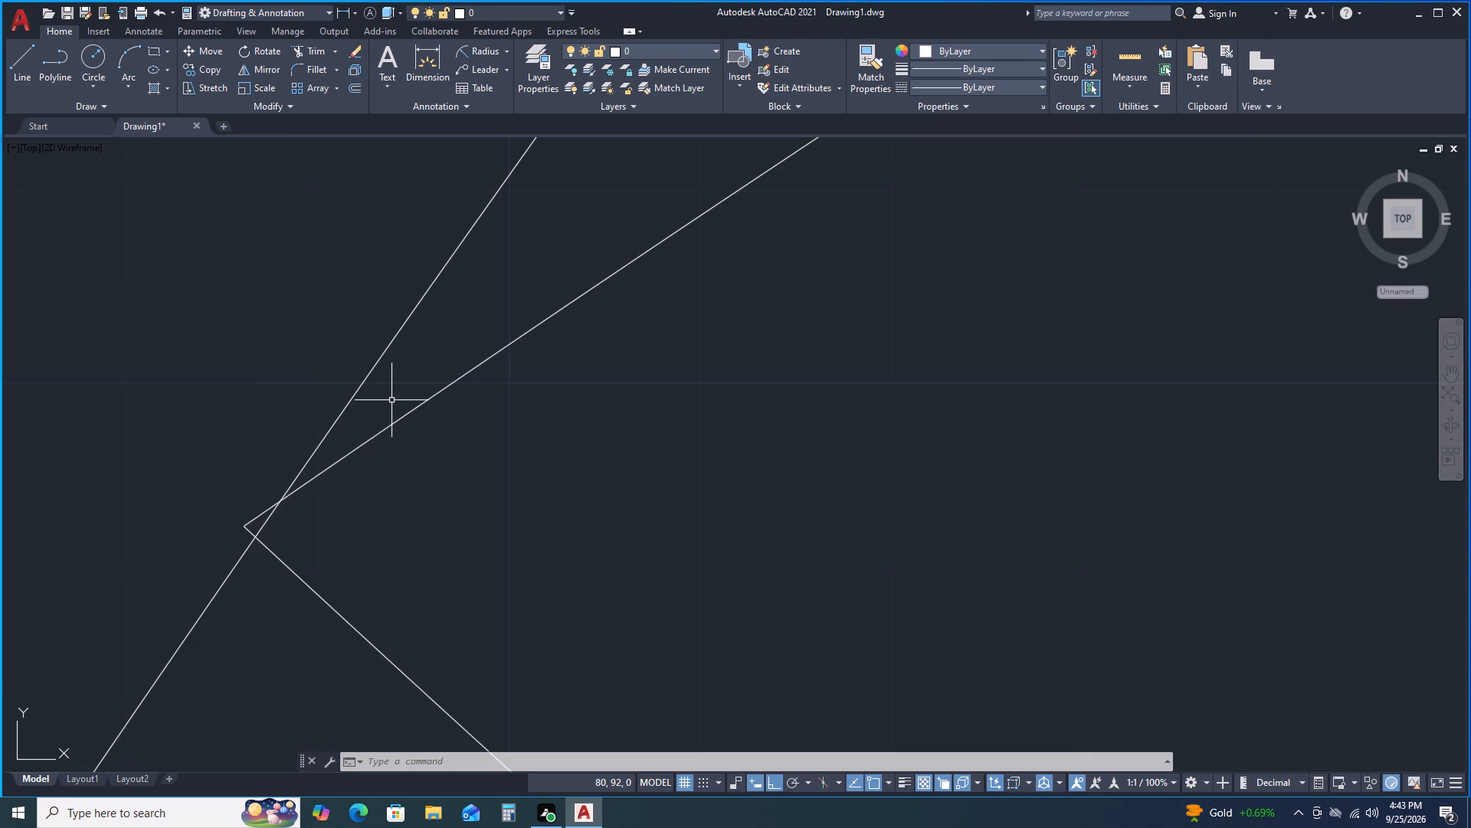
{"action": "left_click", "coordinate": [392, 400]}
{"action": "left_click", "coordinate": [331, 335]}
{"action": "right_click", "coordinate": [331, 335]}
{"action": "right_click", "coordinate": [331, 335]}
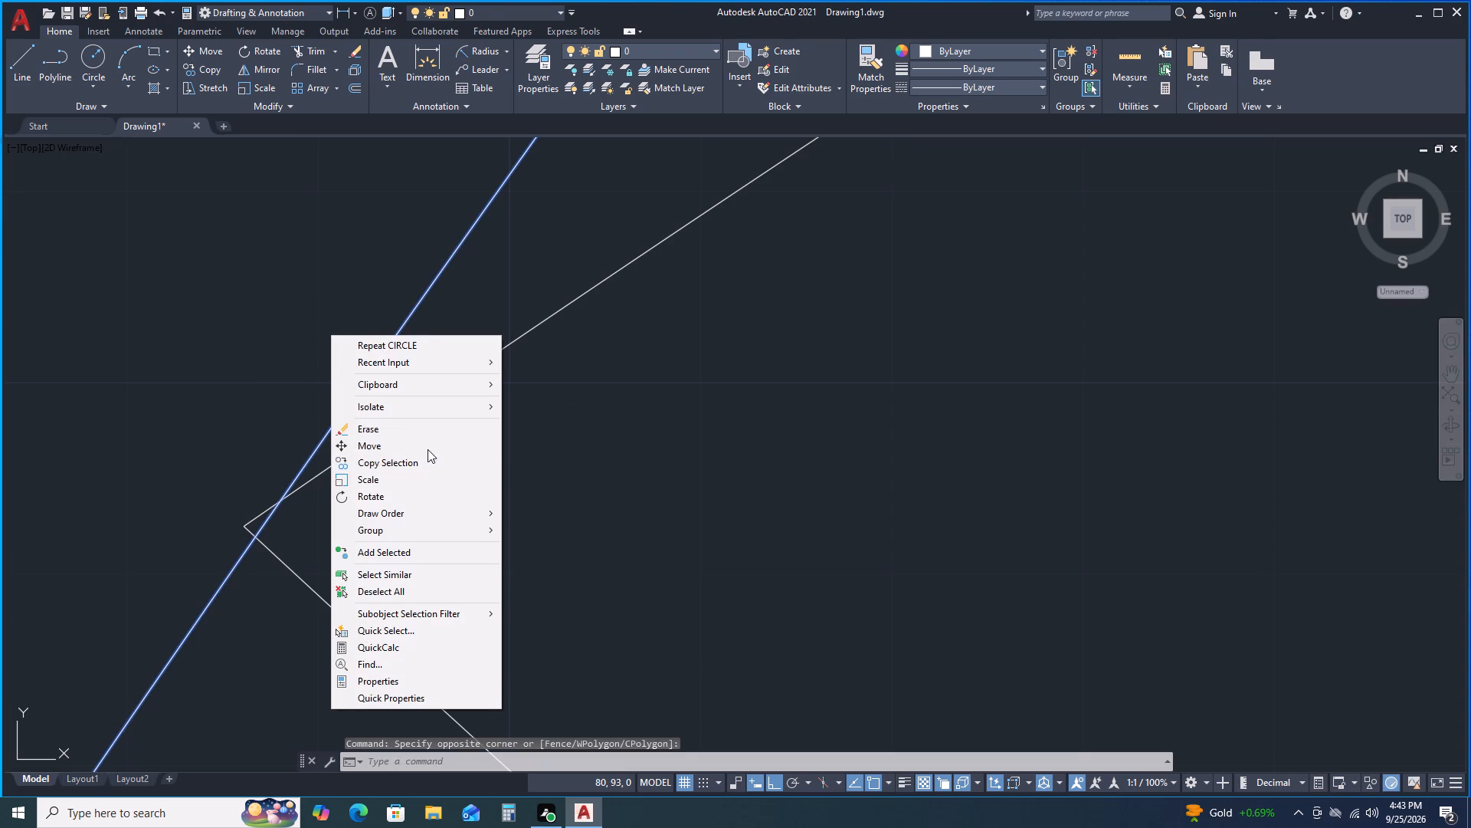
{"action": "left_click", "coordinate": [378, 444]}
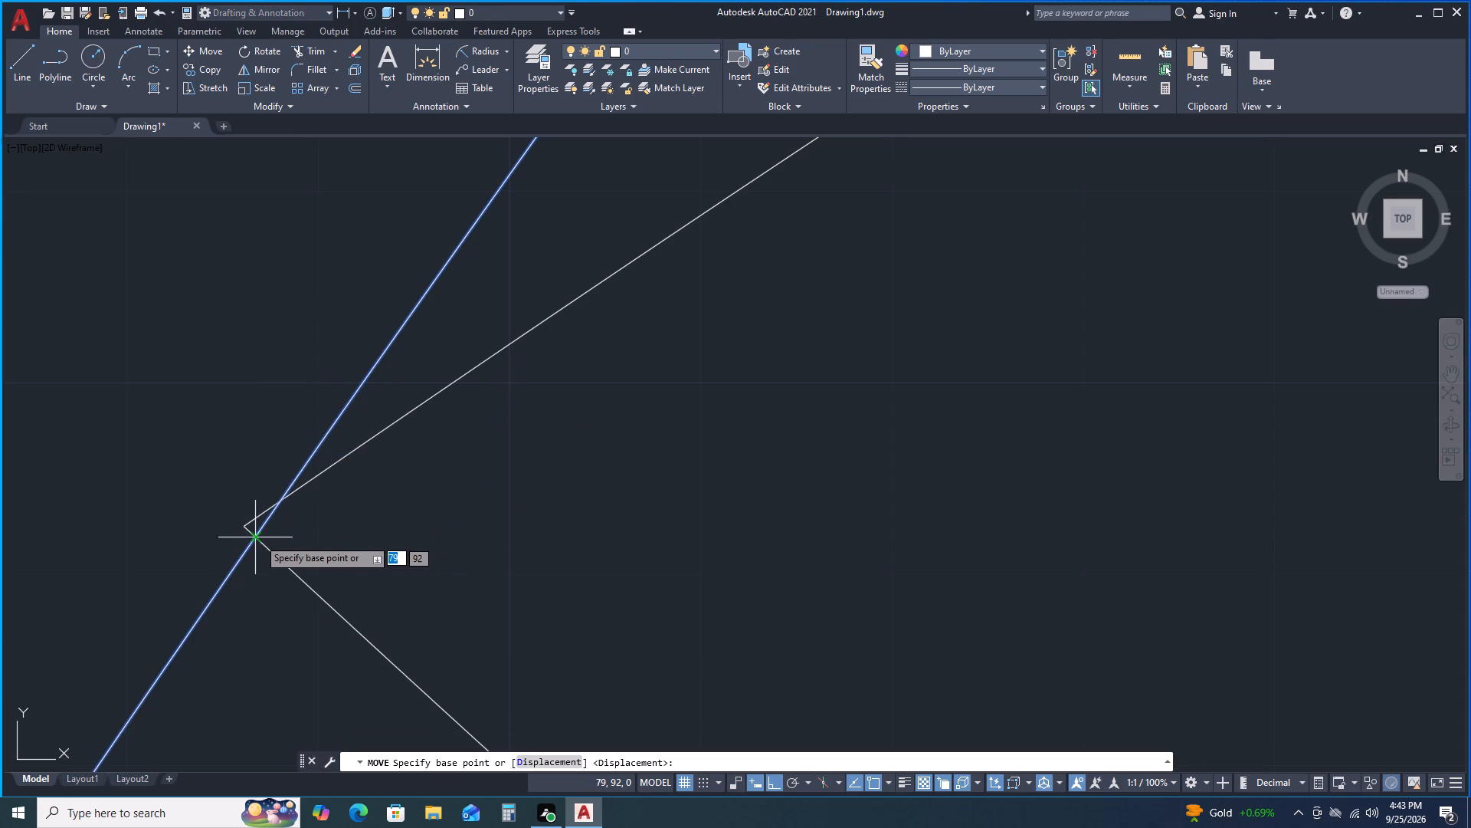
{"action": "left_click", "coordinate": [257, 537]}
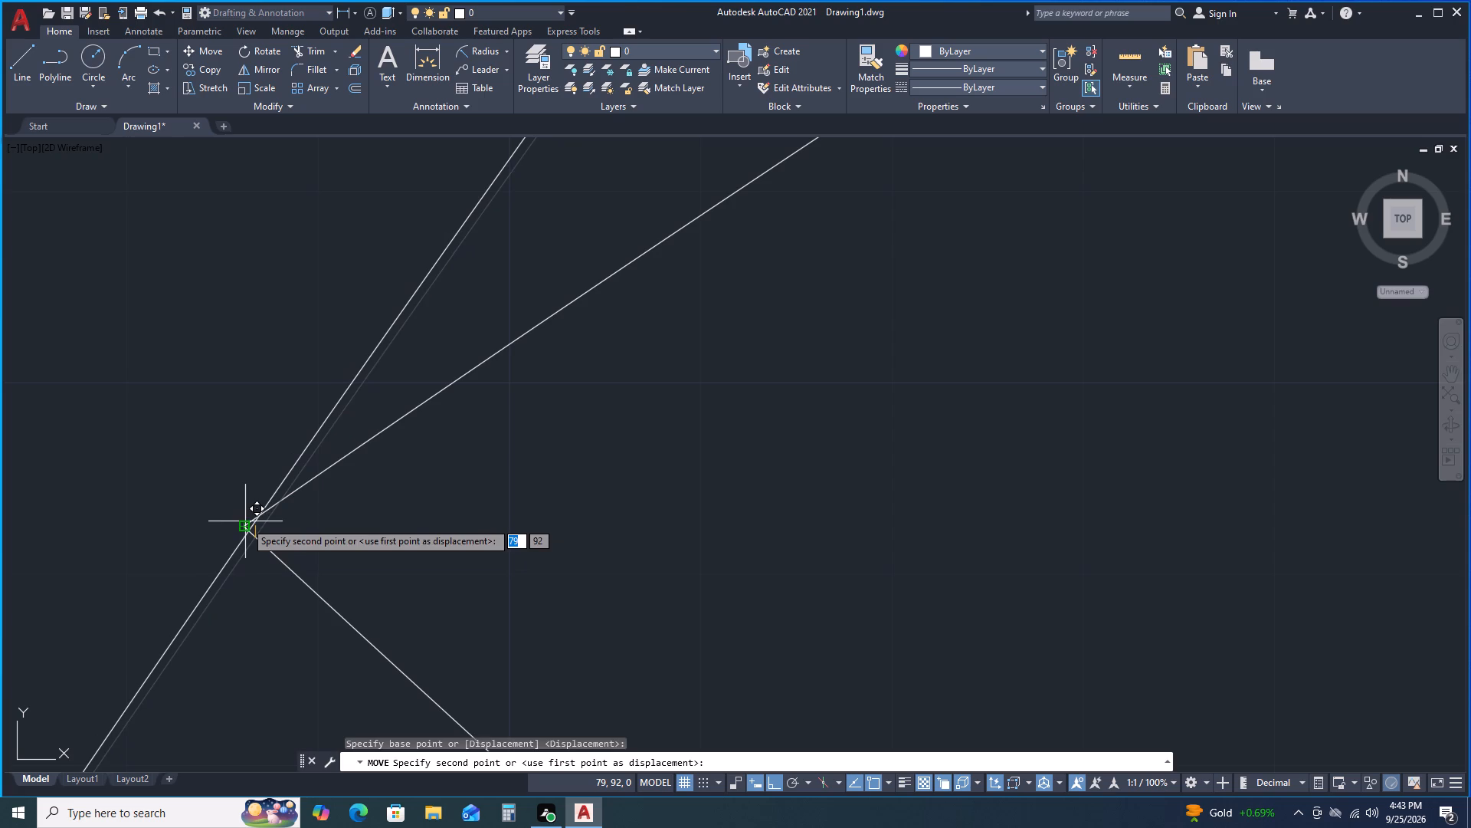
{"action": "left_click", "coordinate": [245, 521]}
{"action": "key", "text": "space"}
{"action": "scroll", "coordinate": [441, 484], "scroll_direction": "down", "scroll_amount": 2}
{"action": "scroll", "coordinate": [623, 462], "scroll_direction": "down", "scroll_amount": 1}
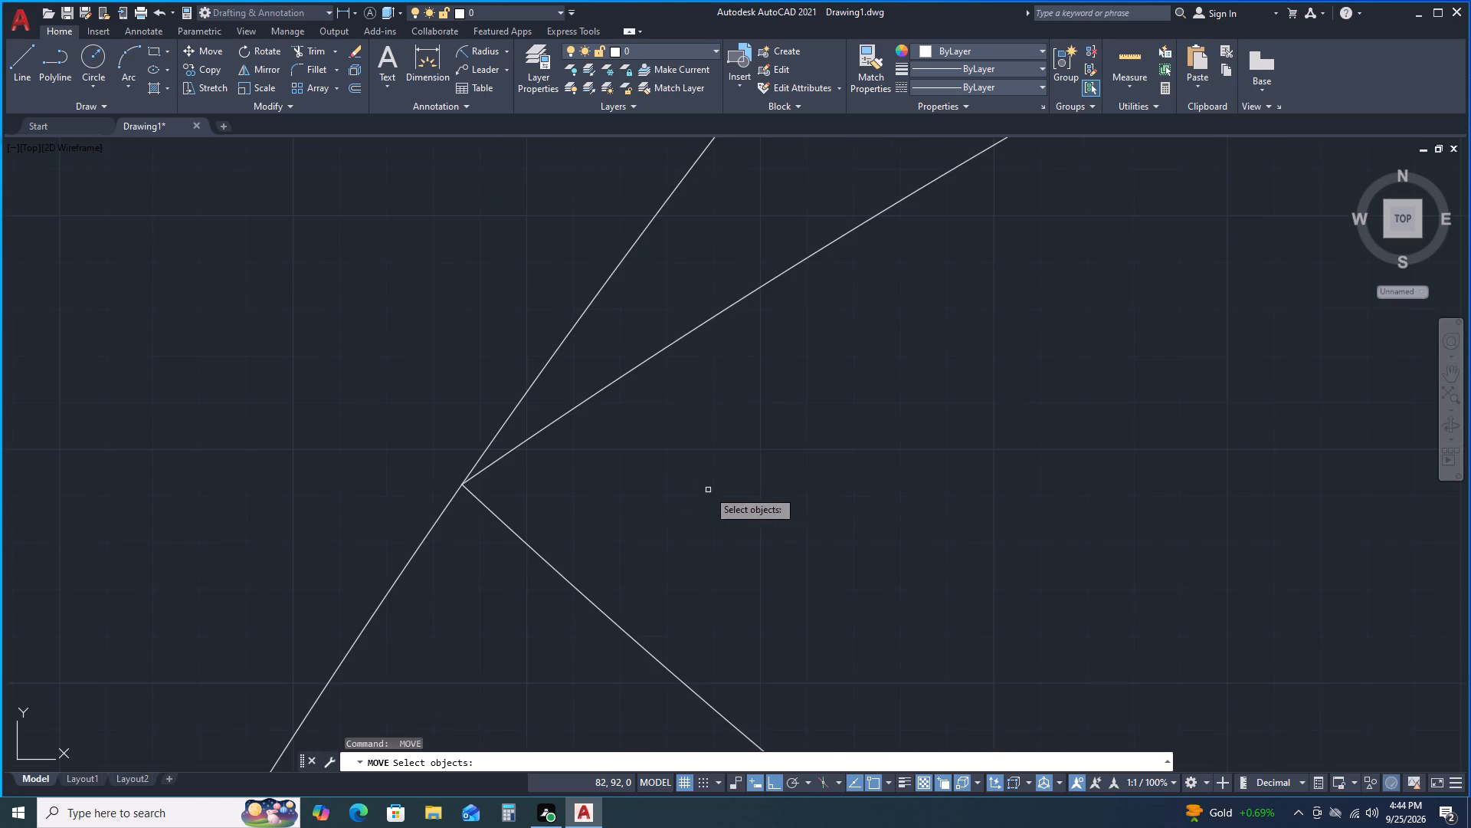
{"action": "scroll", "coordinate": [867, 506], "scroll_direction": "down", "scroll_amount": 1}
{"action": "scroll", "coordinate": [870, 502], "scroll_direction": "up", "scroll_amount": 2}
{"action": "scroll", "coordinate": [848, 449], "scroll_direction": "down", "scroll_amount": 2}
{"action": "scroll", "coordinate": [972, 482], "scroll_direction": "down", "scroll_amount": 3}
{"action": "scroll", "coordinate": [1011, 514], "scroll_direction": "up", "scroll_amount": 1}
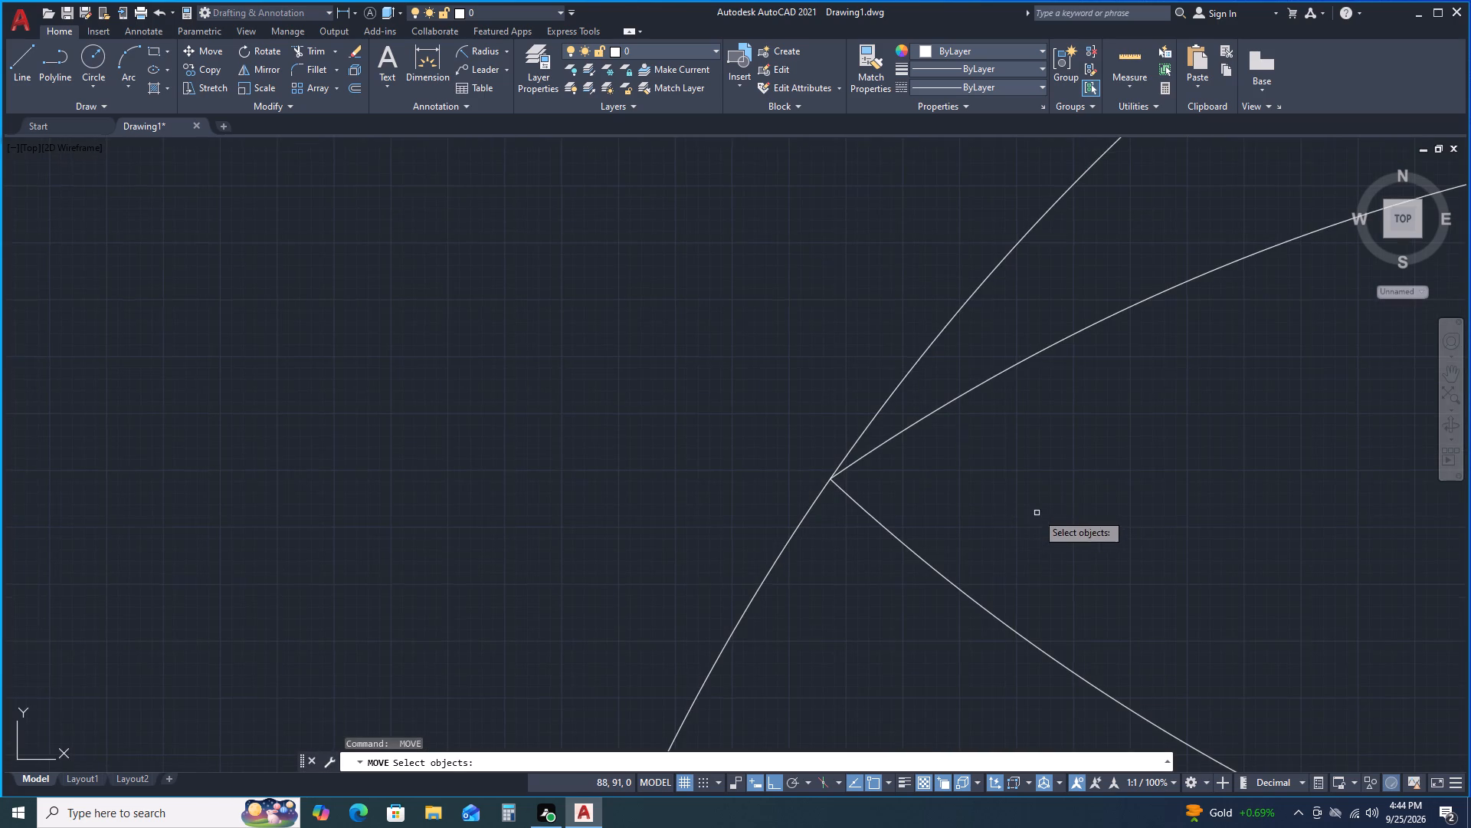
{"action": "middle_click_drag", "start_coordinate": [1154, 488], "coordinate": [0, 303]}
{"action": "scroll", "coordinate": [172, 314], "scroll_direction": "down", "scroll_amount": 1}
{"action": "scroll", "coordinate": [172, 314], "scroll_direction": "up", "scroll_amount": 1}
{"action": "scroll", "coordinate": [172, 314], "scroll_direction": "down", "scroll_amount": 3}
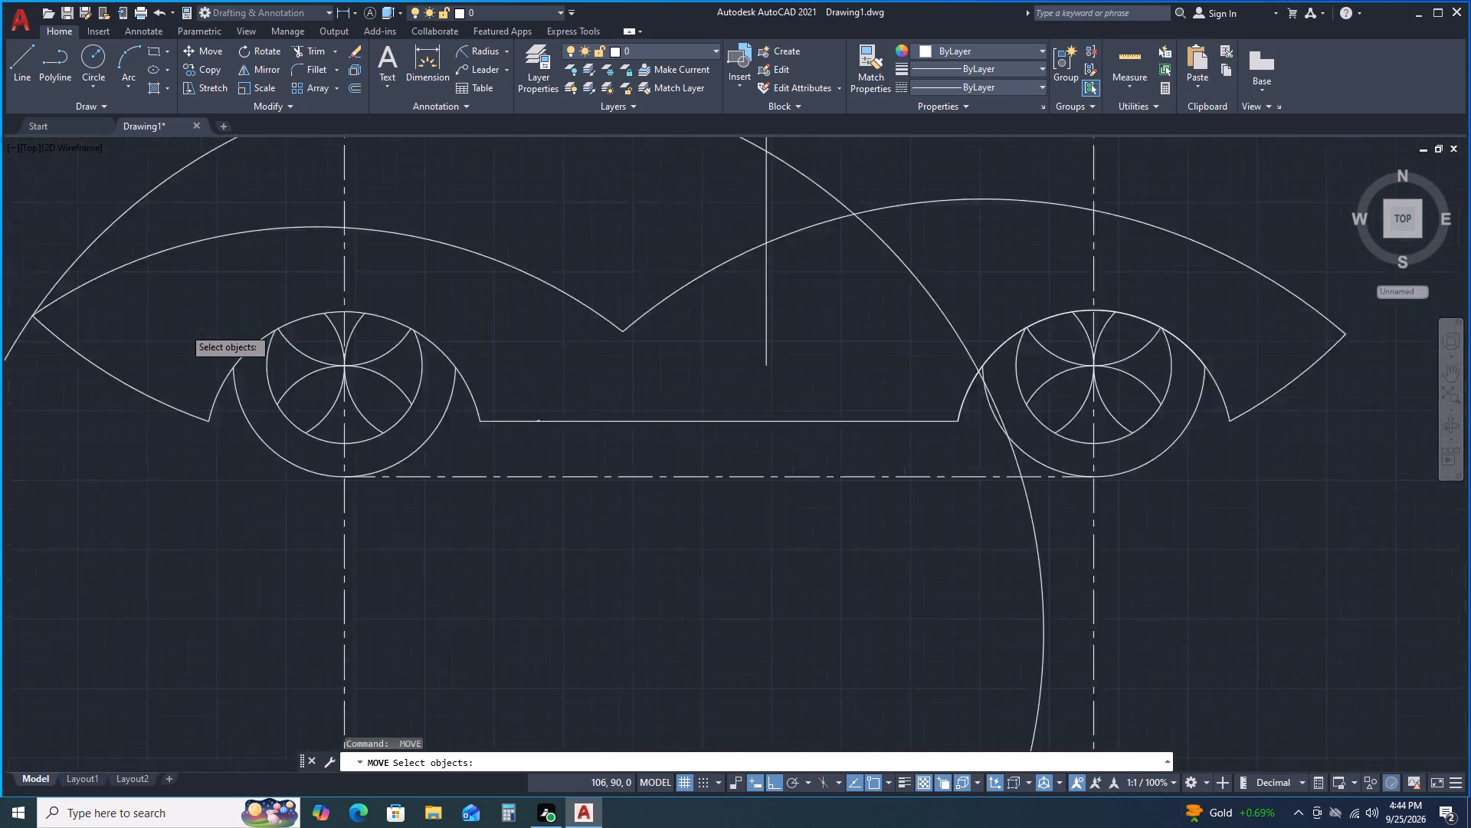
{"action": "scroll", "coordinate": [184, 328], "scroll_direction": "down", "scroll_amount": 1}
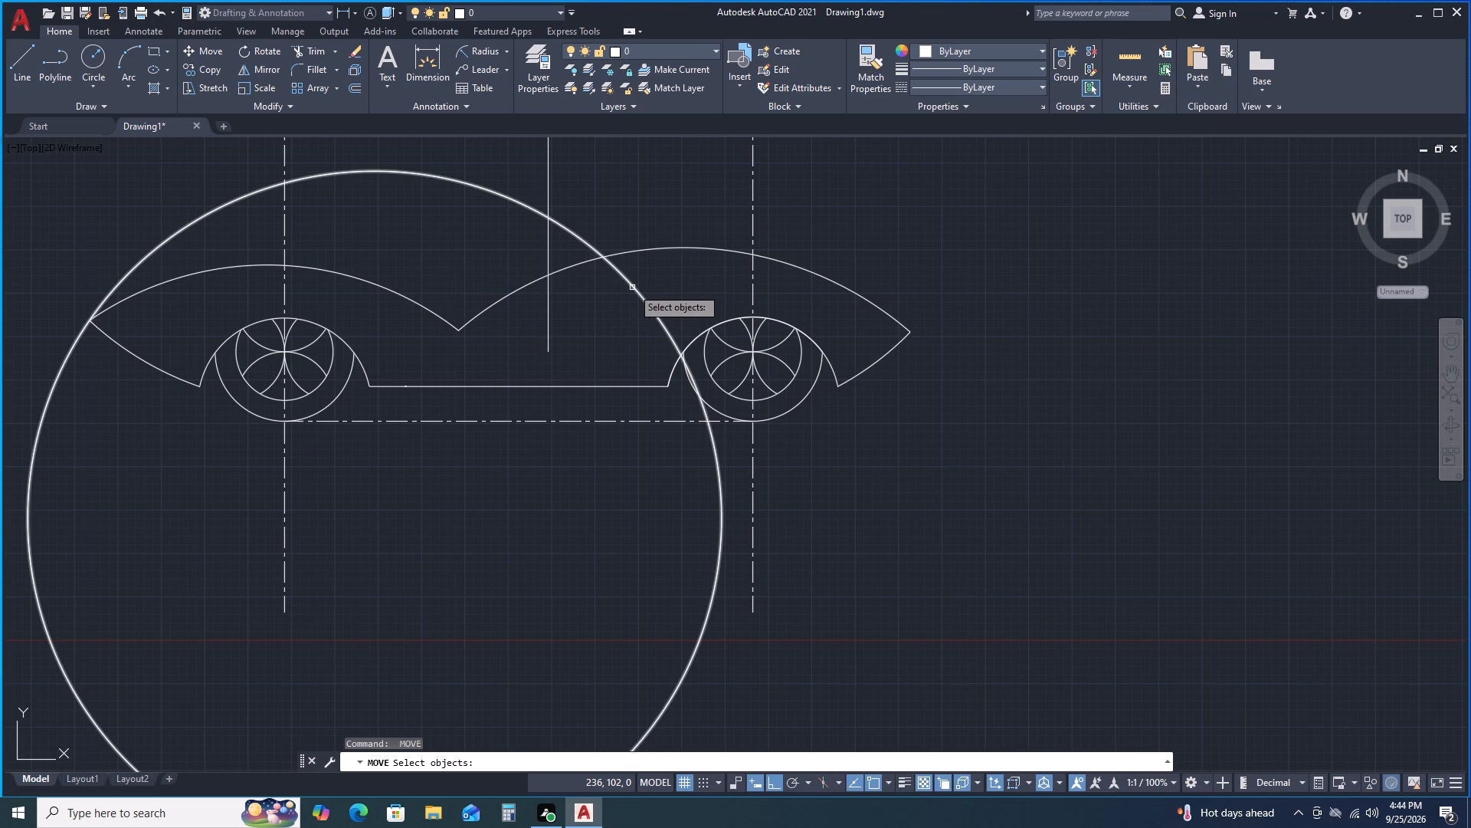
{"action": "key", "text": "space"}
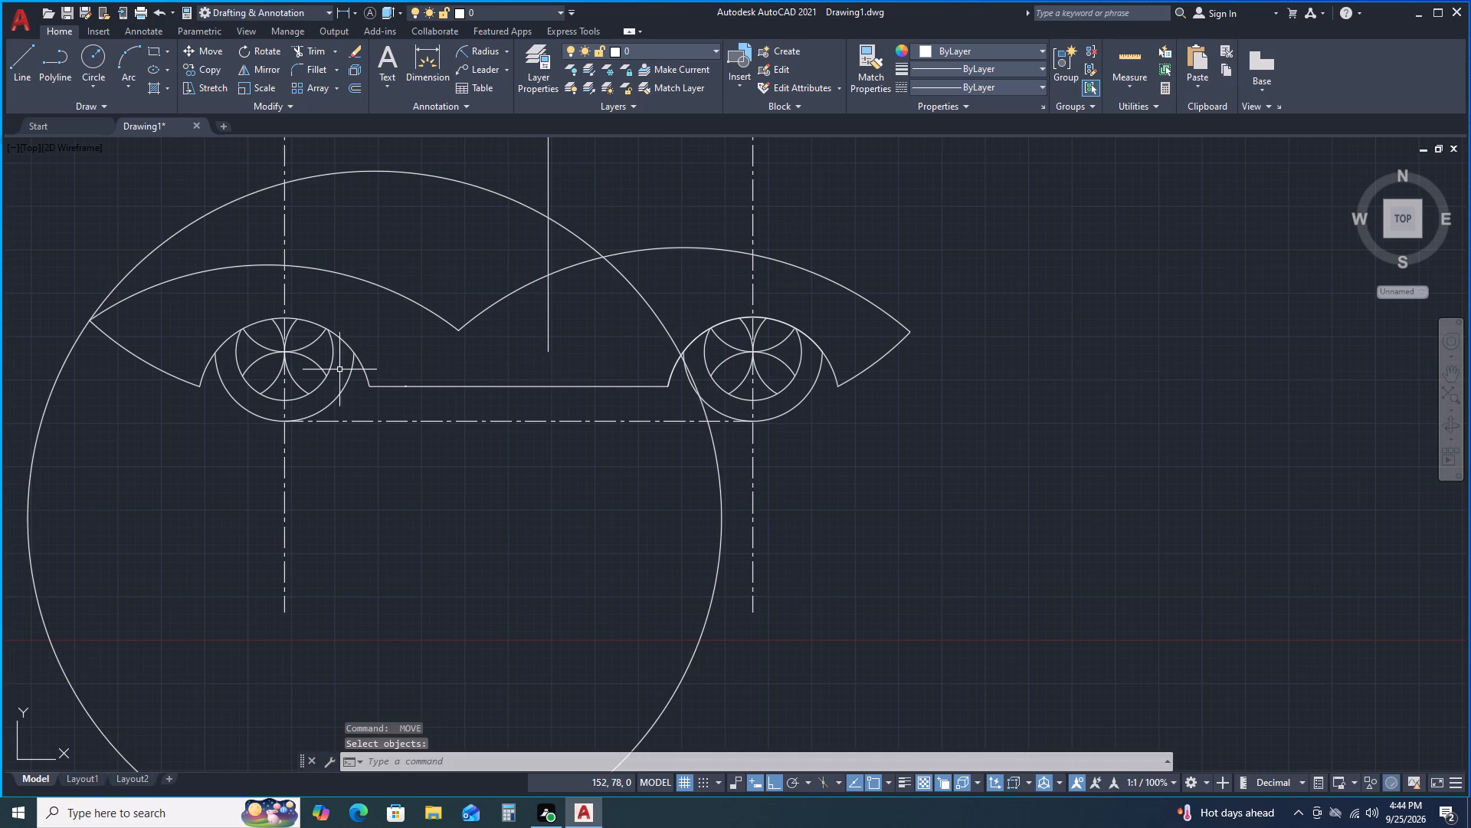
Draw a horizontal line about 79 mm long from the first wheel's centerline at the upper body arc to just past the vertical cabin line.
{"action": "left_click", "coordinate": [21, 67]}
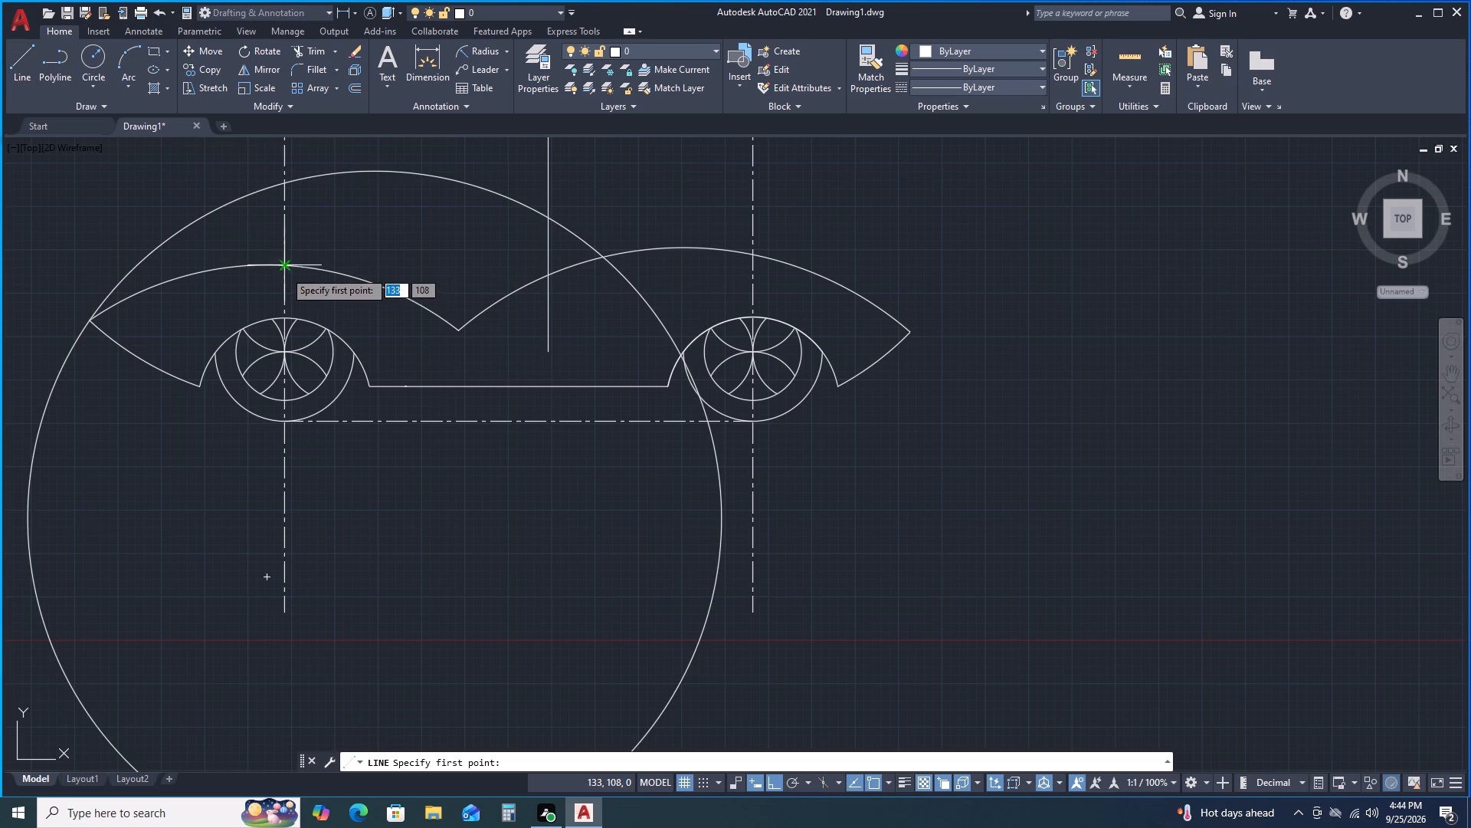
{"action": "left_click", "coordinate": [280, 264]}
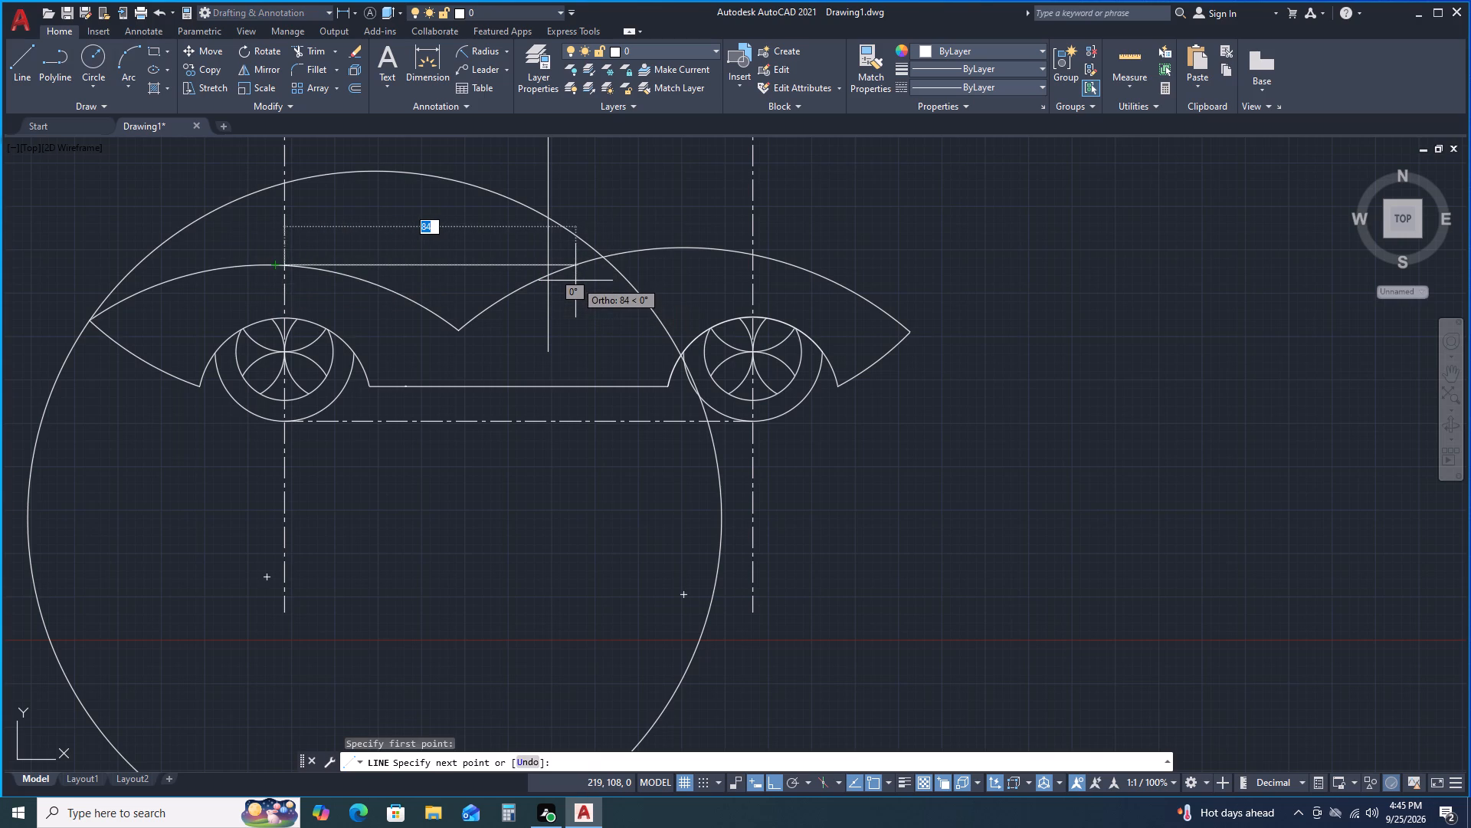
{"action": "scroll", "coordinate": [574, 270], "scroll_direction": "up", "scroll_amount": 2}
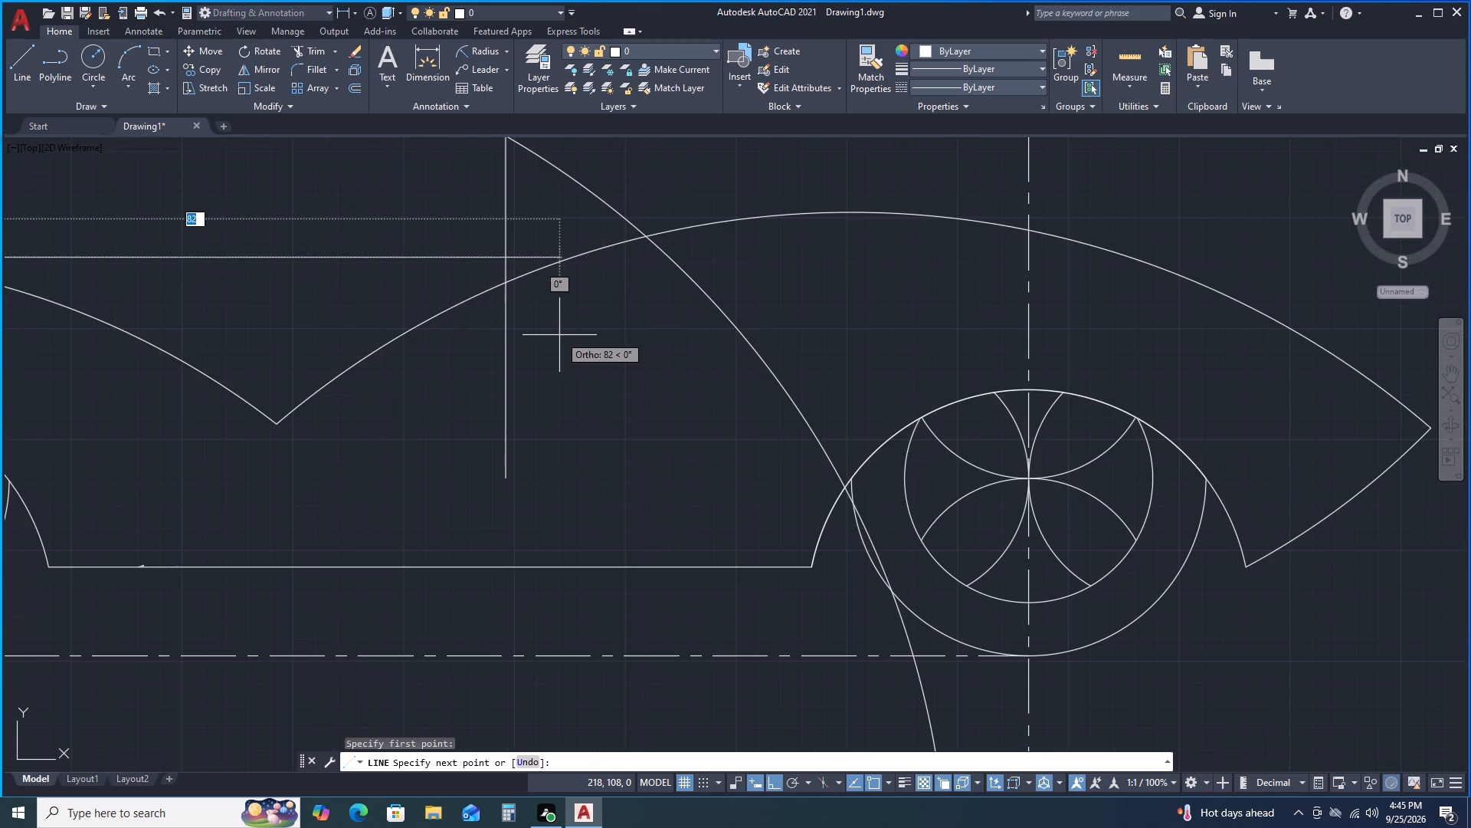
{"action": "scroll", "coordinate": [565, 330], "scroll_direction": "down", "scroll_amount": 1}
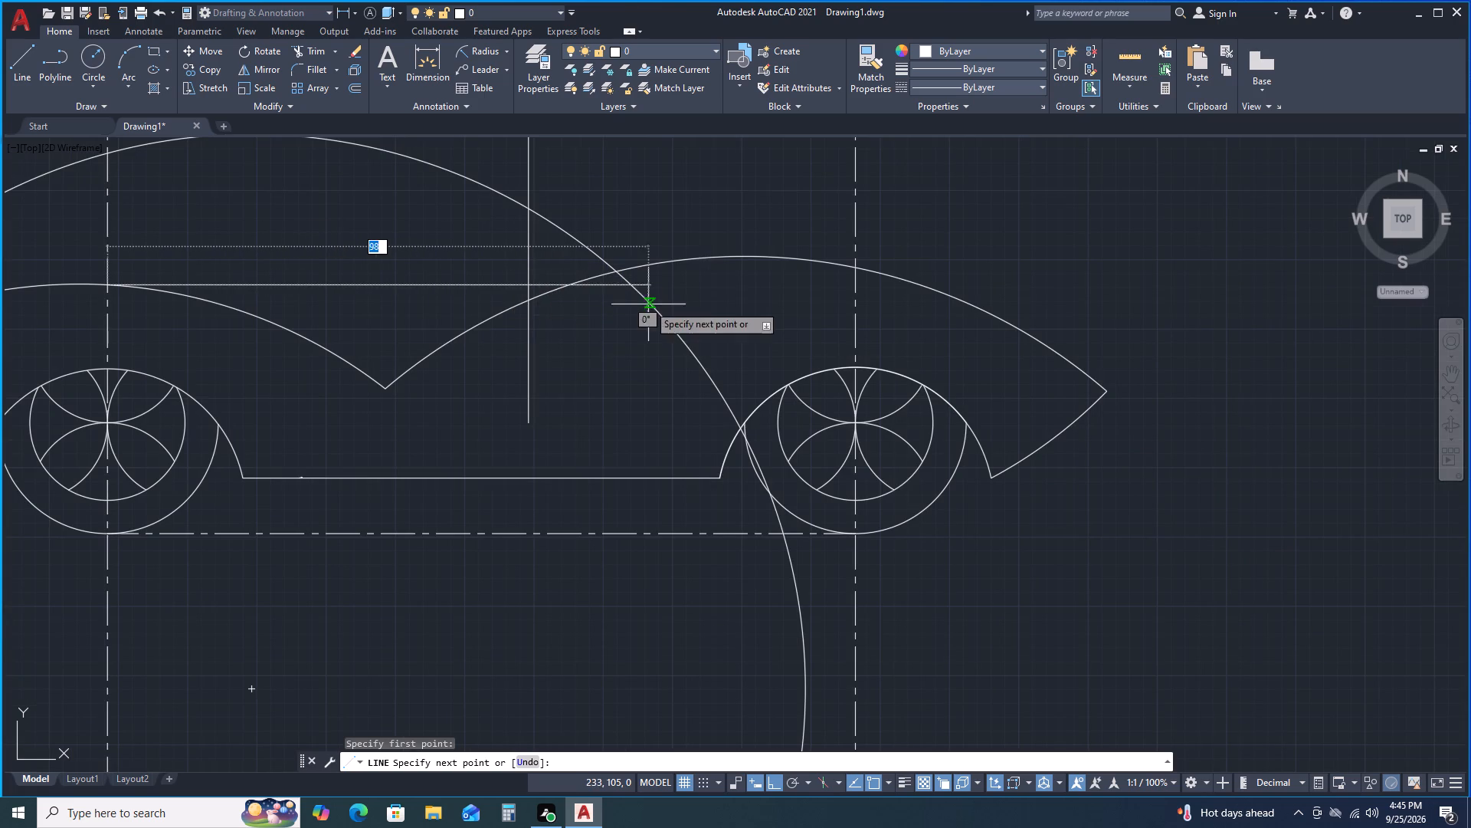
{"action": "left_click", "coordinate": [547, 279]}
{"action": "key", "text": "space"}
{"action": "scroll", "coordinate": [553, 273], "scroll_direction": "down", "scroll_amount": 3}
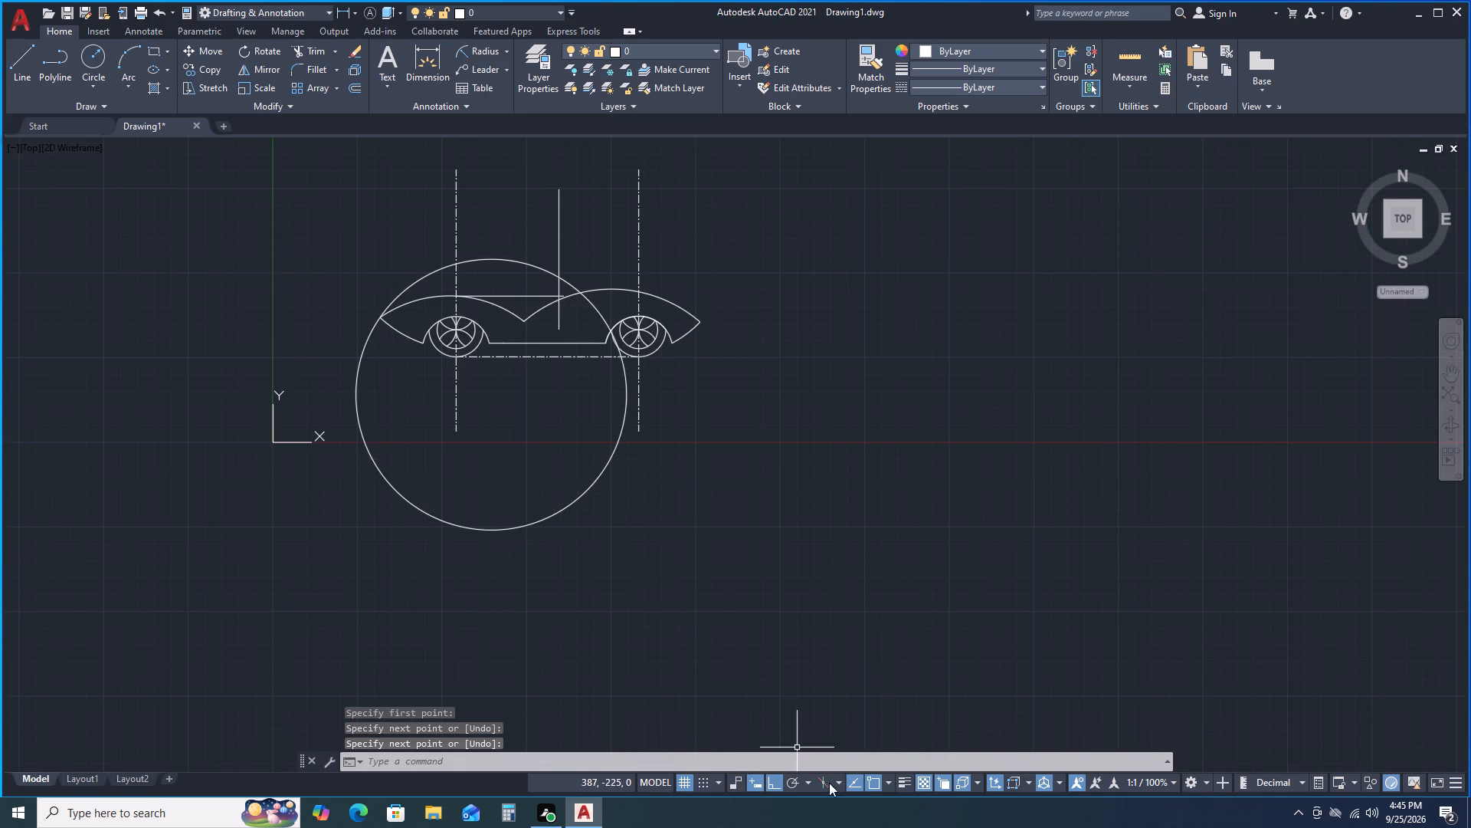
With polar tracking at 5° increments, draw a line about 66 mm long at 135° from where the horizontal and vertical cabin lines cross.
{"action": "left_click", "coordinate": [809, 782]}
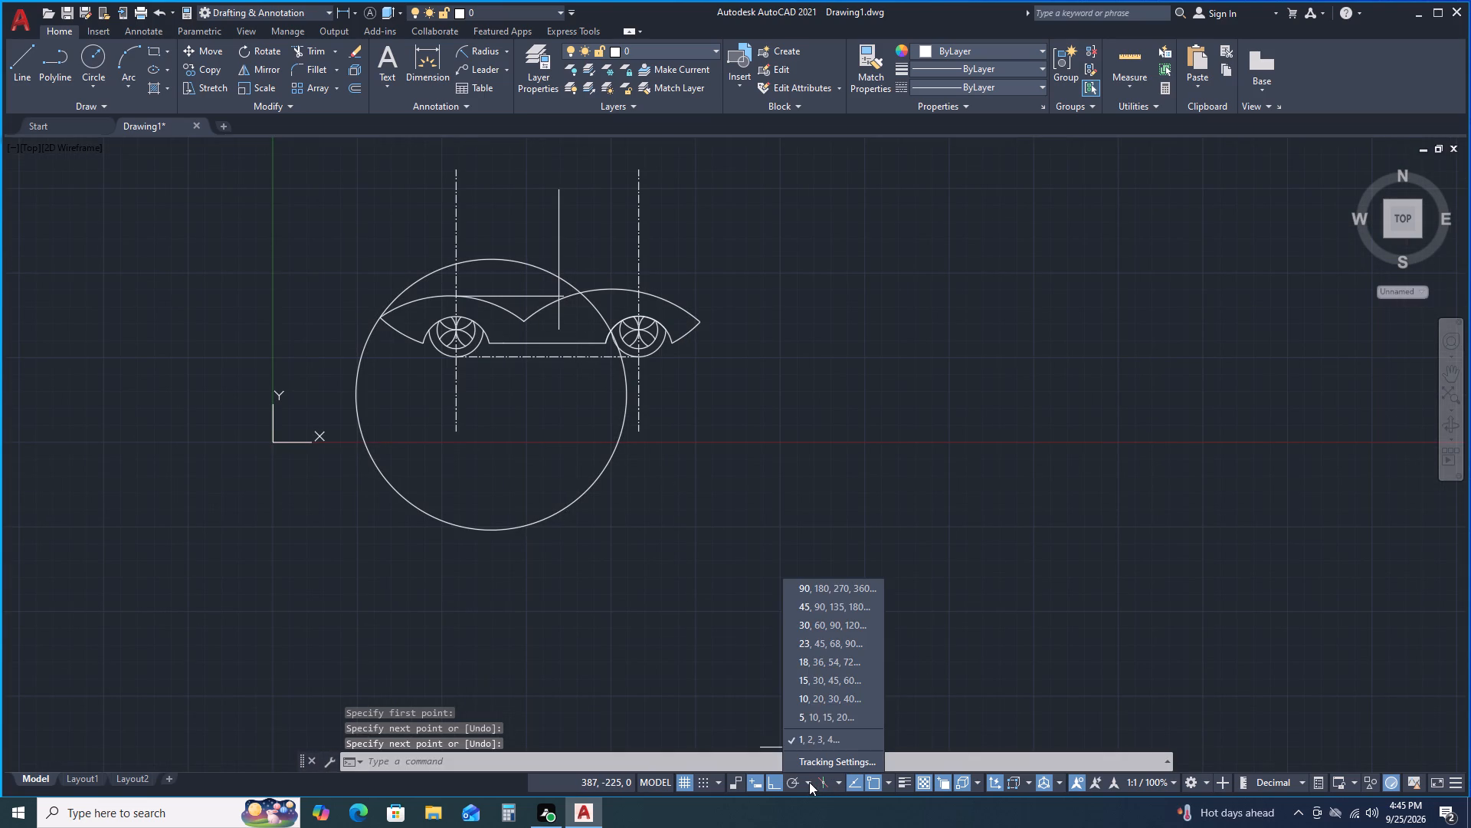
{"action": "left_click", "coordinate": [814, 721]}
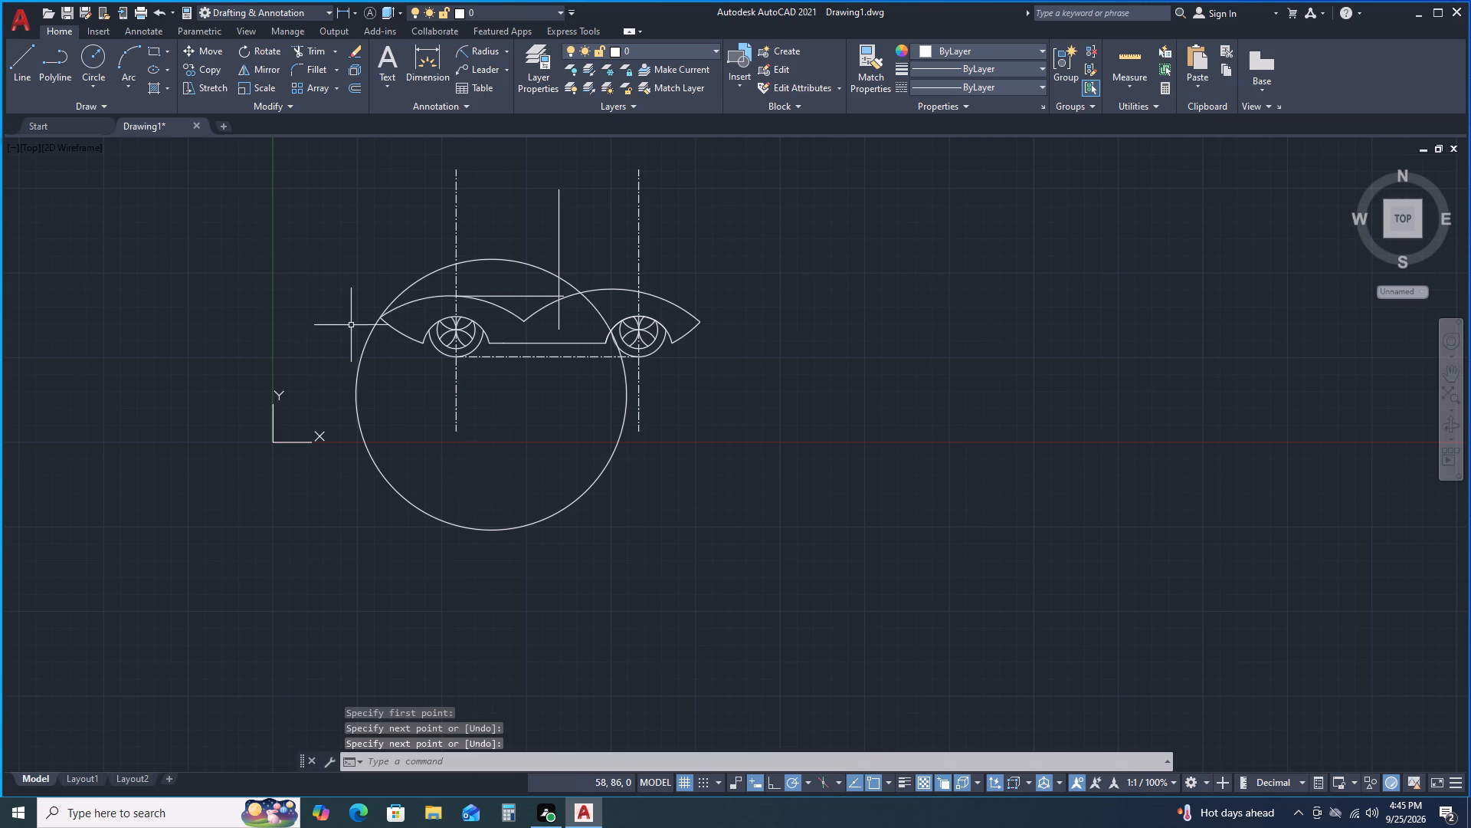
{"action": "left_click", "coordinate": [29, 66]}
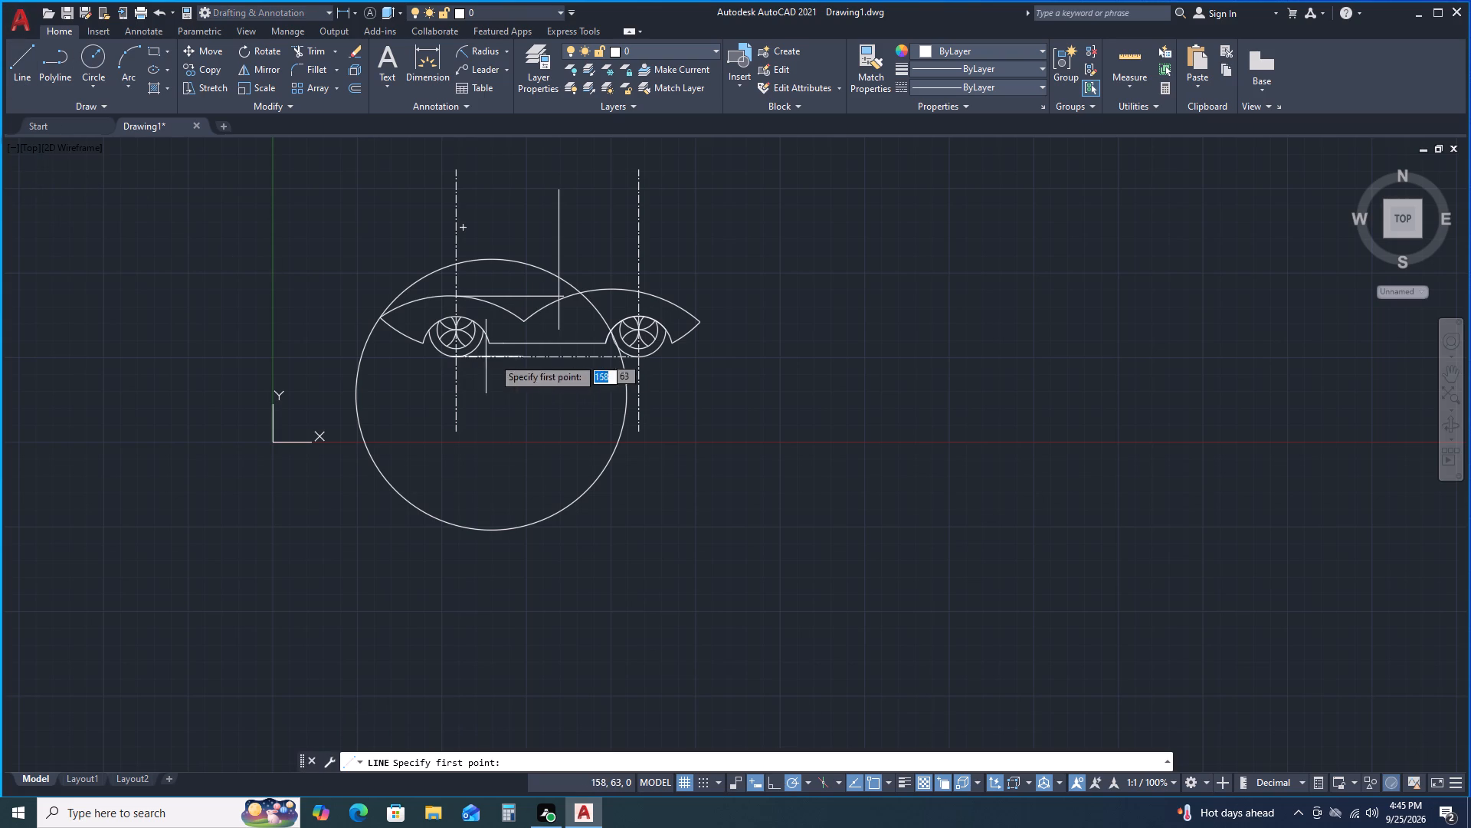
{"action": "scroll", "coordinate": [546, 337], "scroll_direction": "up", "scroll_amount": 1}
{"action": "middle_click_drag", "start_coordinate": [556, 537], "coordinate": [532, 635]}
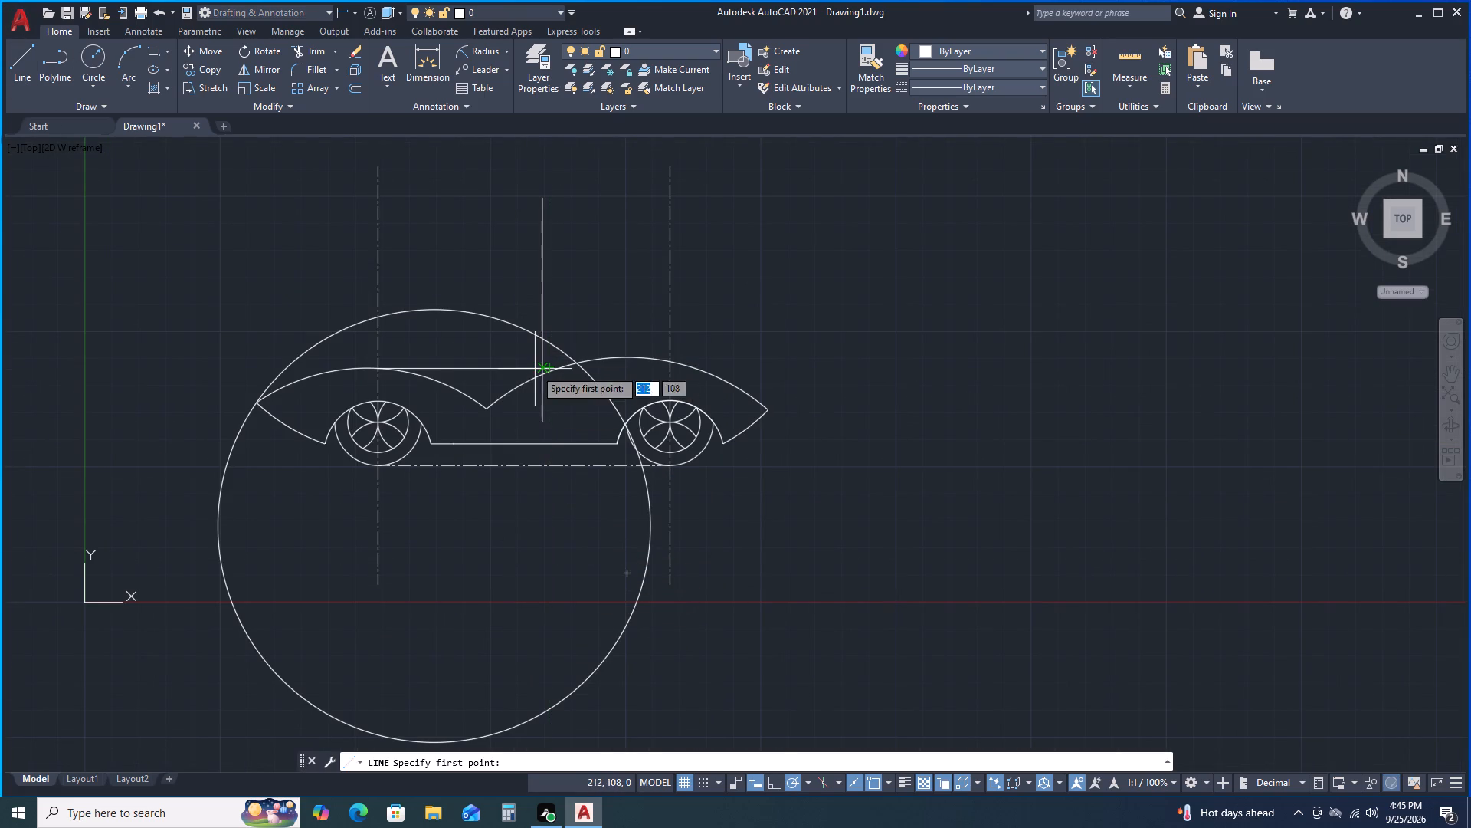
{"action": "left_click", "coordinate": [539, 370]}
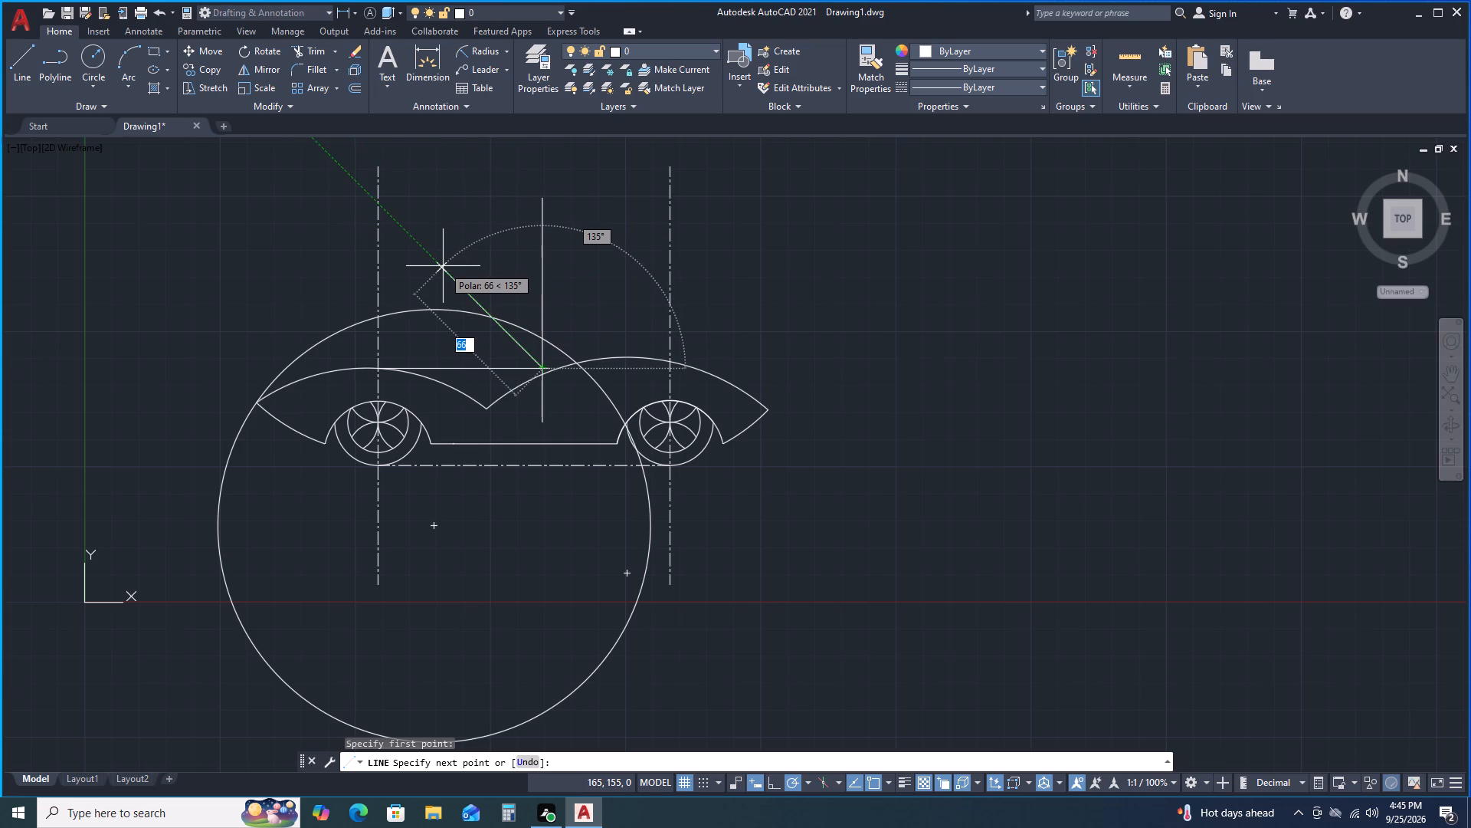
{"action": "left_click", "coordinate": [443, 266]}
{"action": "key", "text": "space"}
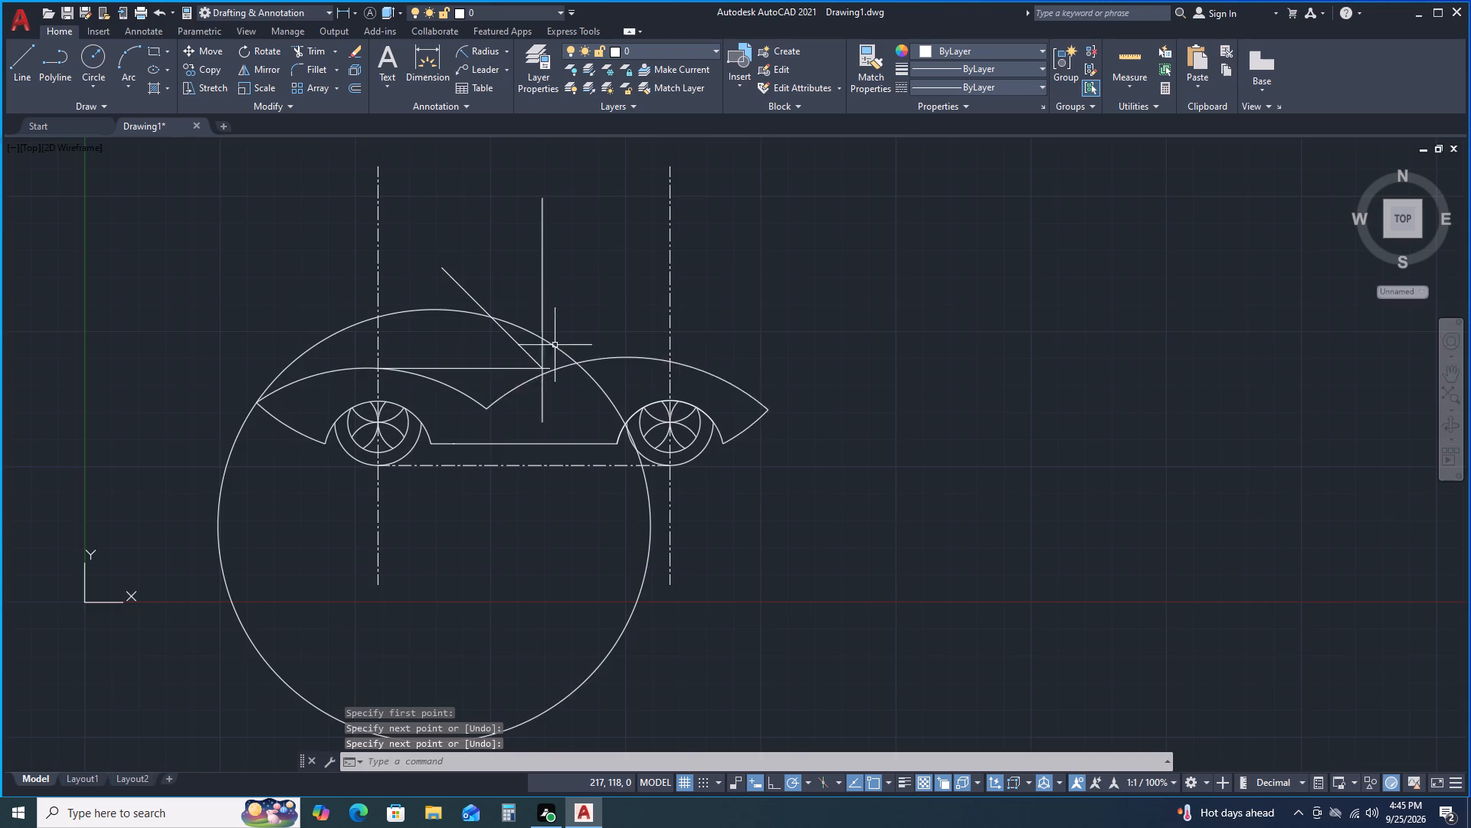
Trim the slanted and vertical cabin lines above the large circle, and the horizontal line's overhang past the vertical line.
{"action": "scroll", "coordinate": [555, 338], "scroll_direction": "up", "scroll_amount": 2}
{"action": "left_click", "coordinate": [320, 46]}
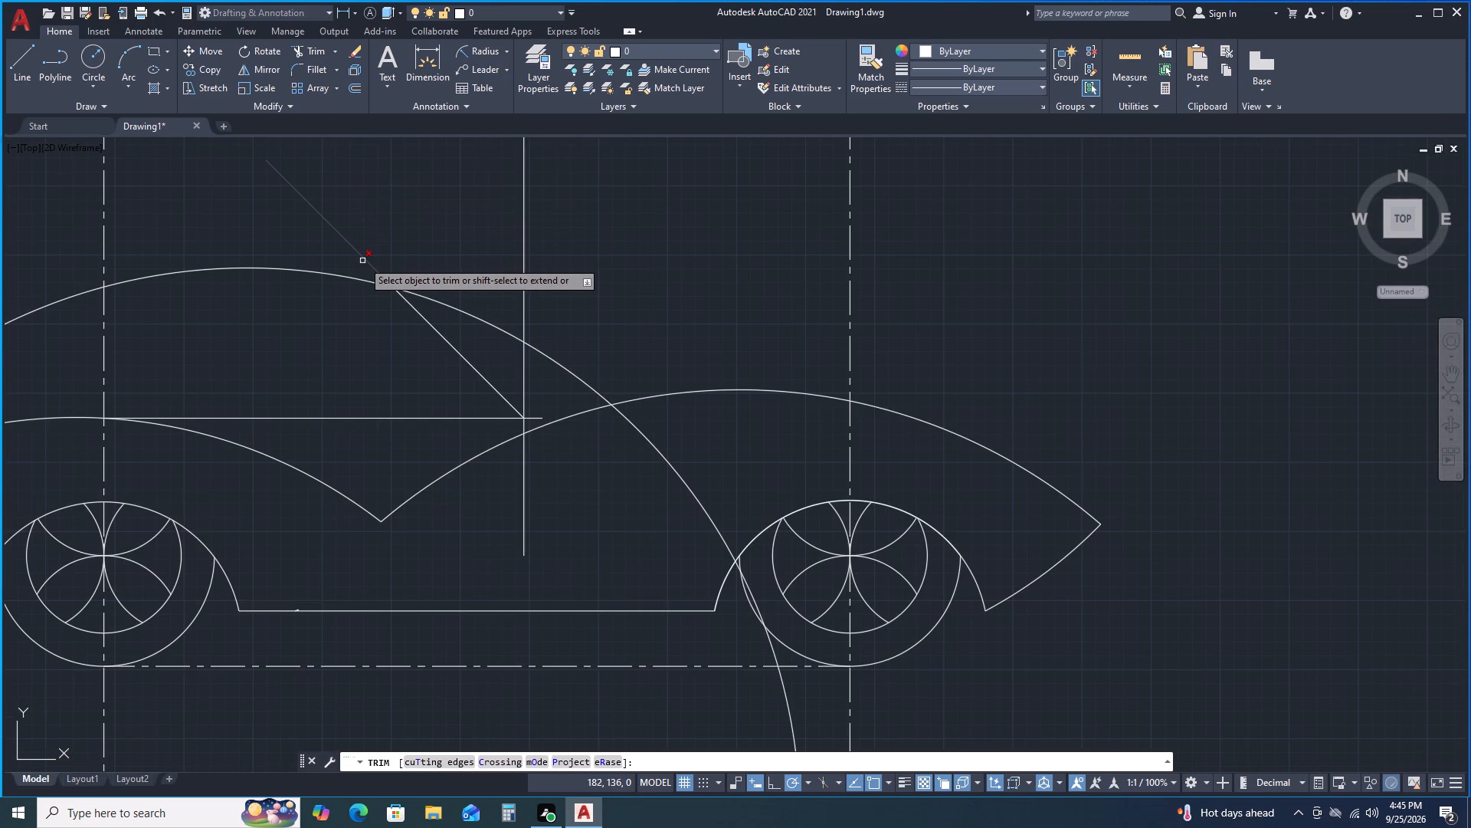
{"action": "left_click", "coordinate": [362, 261]}
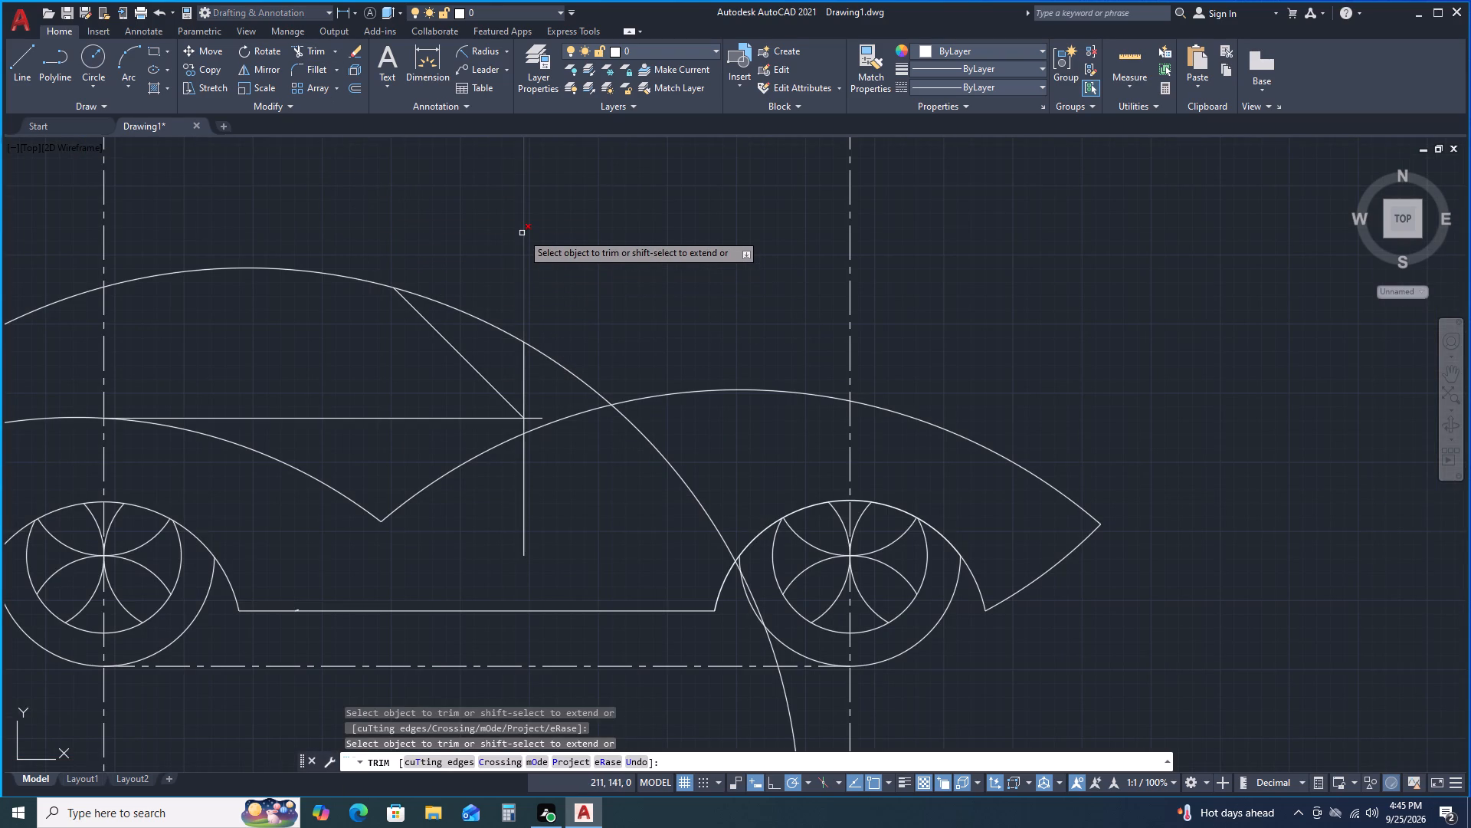
{"action": "left_click", "coordinate": [522, 233]}
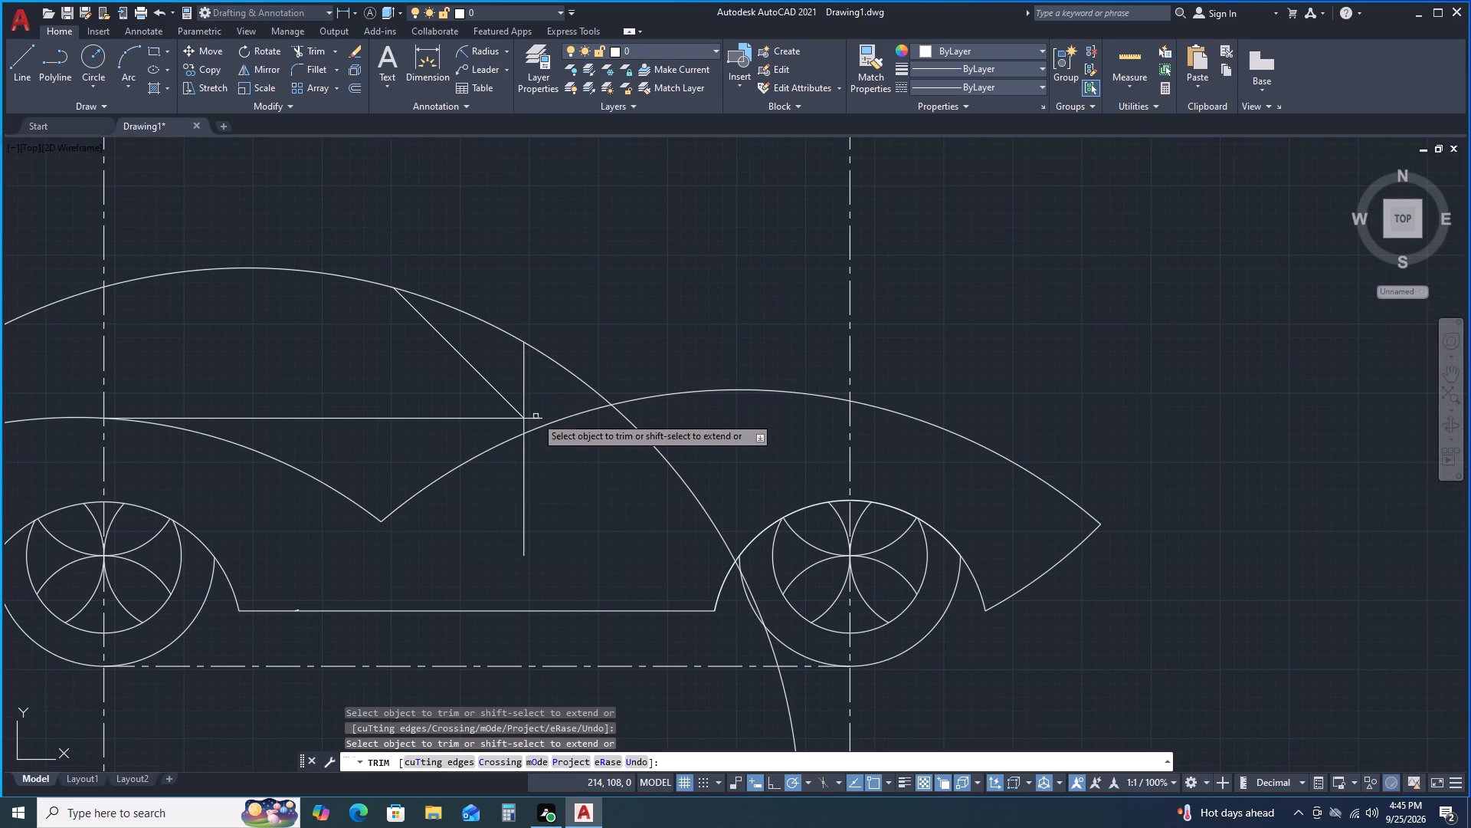
{"action": "left_click", "coordinate": [535, 419]}
{"action": "scroll", "coordinate": [557, 360], "scroll_direction": "down", "scroll_amount": 2}
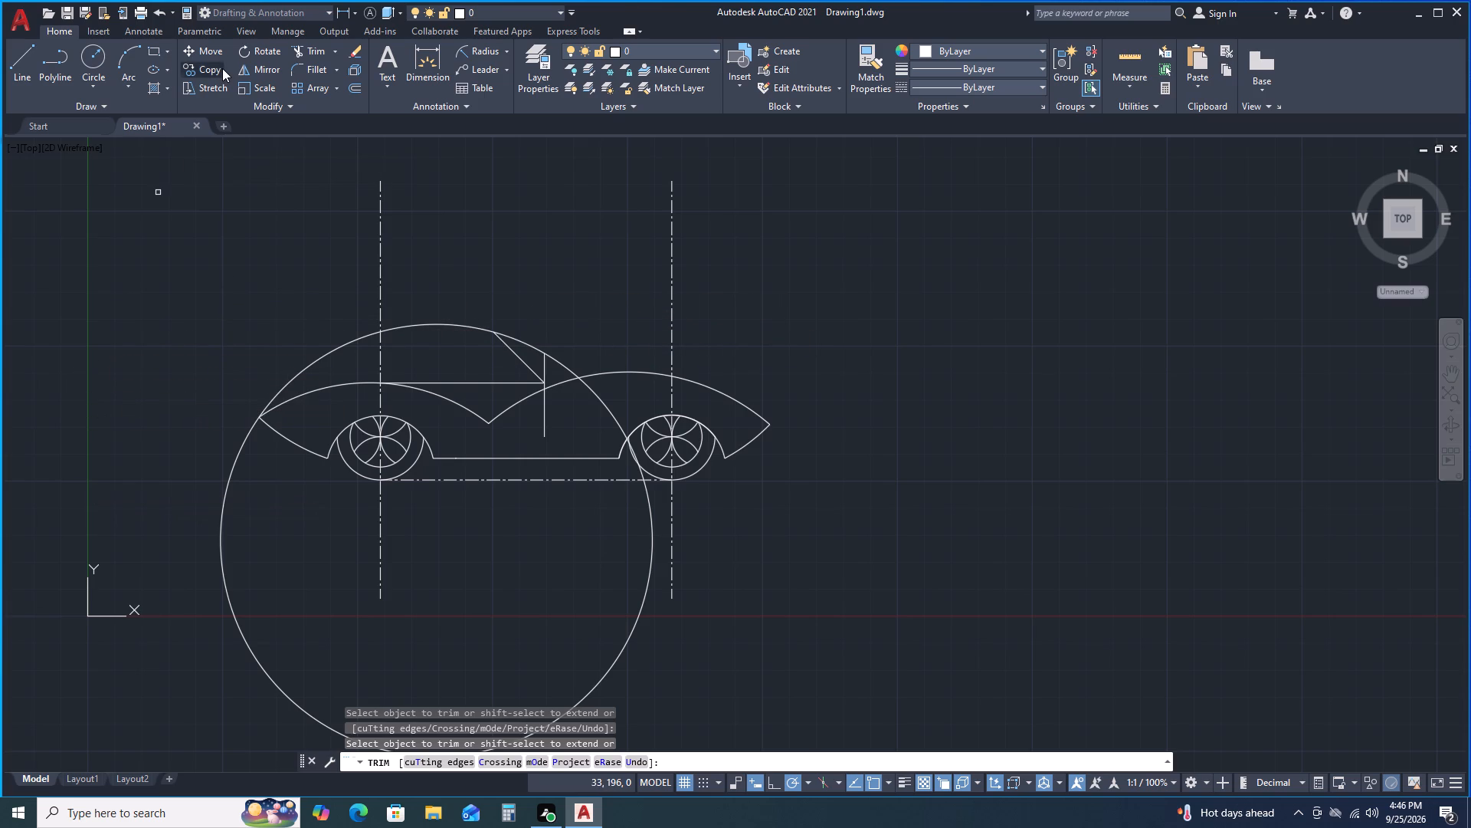
With Ortho on, draw a horizontal line about 87 mm long from the first wheel's centre to just past the vertical cabin line.
{"action": "scroll", "coordinate": [505, 349], "scroll_direction": "up", "scroll_amount": 1}
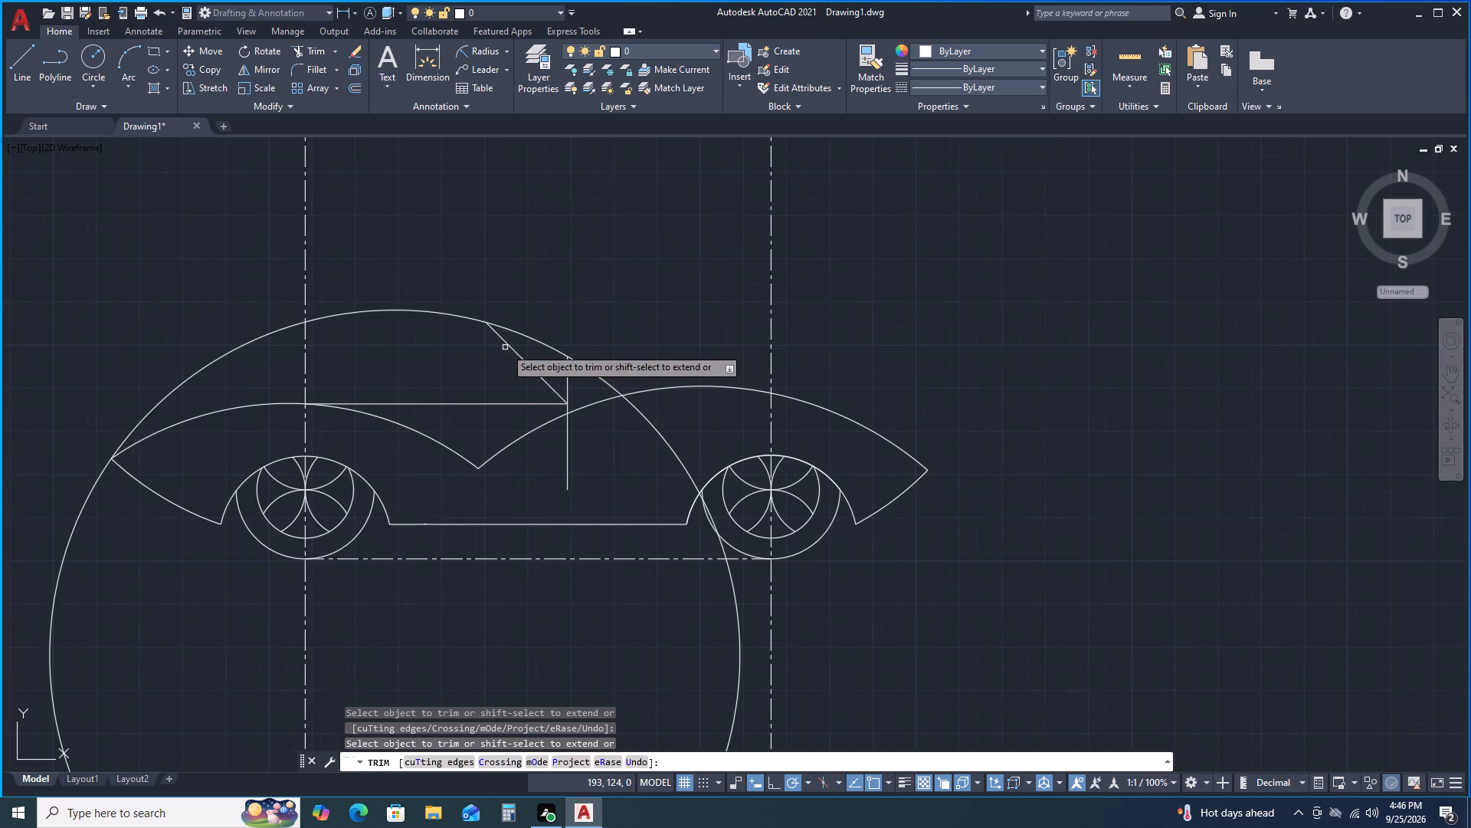
{"action": "scroll", "coordinate": [601, 320], "scroll_direction": "up", "scroll_amount": 1}
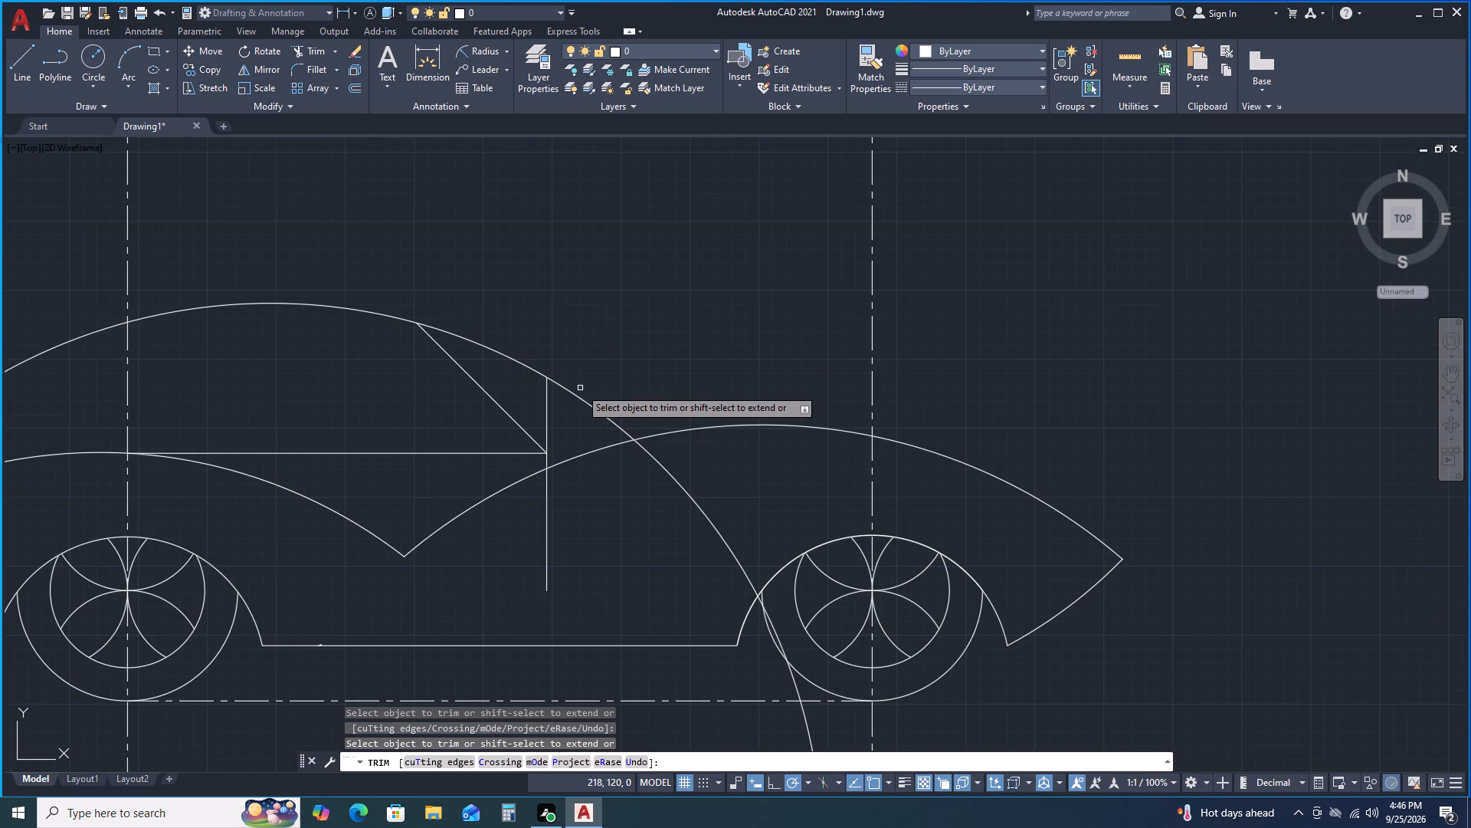
{"action": "key", "text": "space"}
{"action": "scroll", "coordinate": [588, 315], "scroll_direction": "down", "scroll_amount": 1}
{"action": "middle_click_drag", "start_coordinate": [656, 317], "coordinate": [771, 302]}
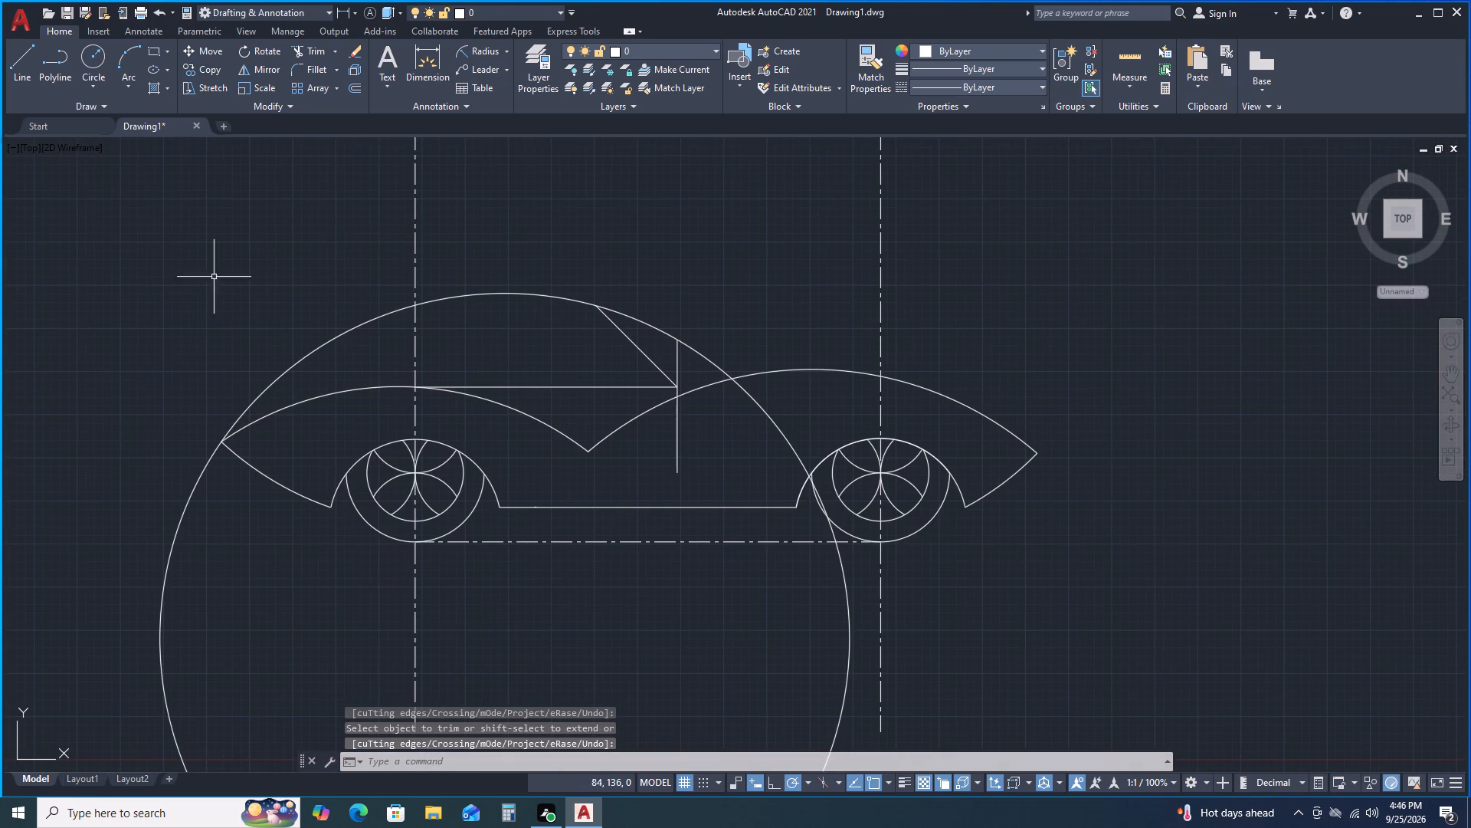
{"action": "left_click", "coordinate": [30, 49]}
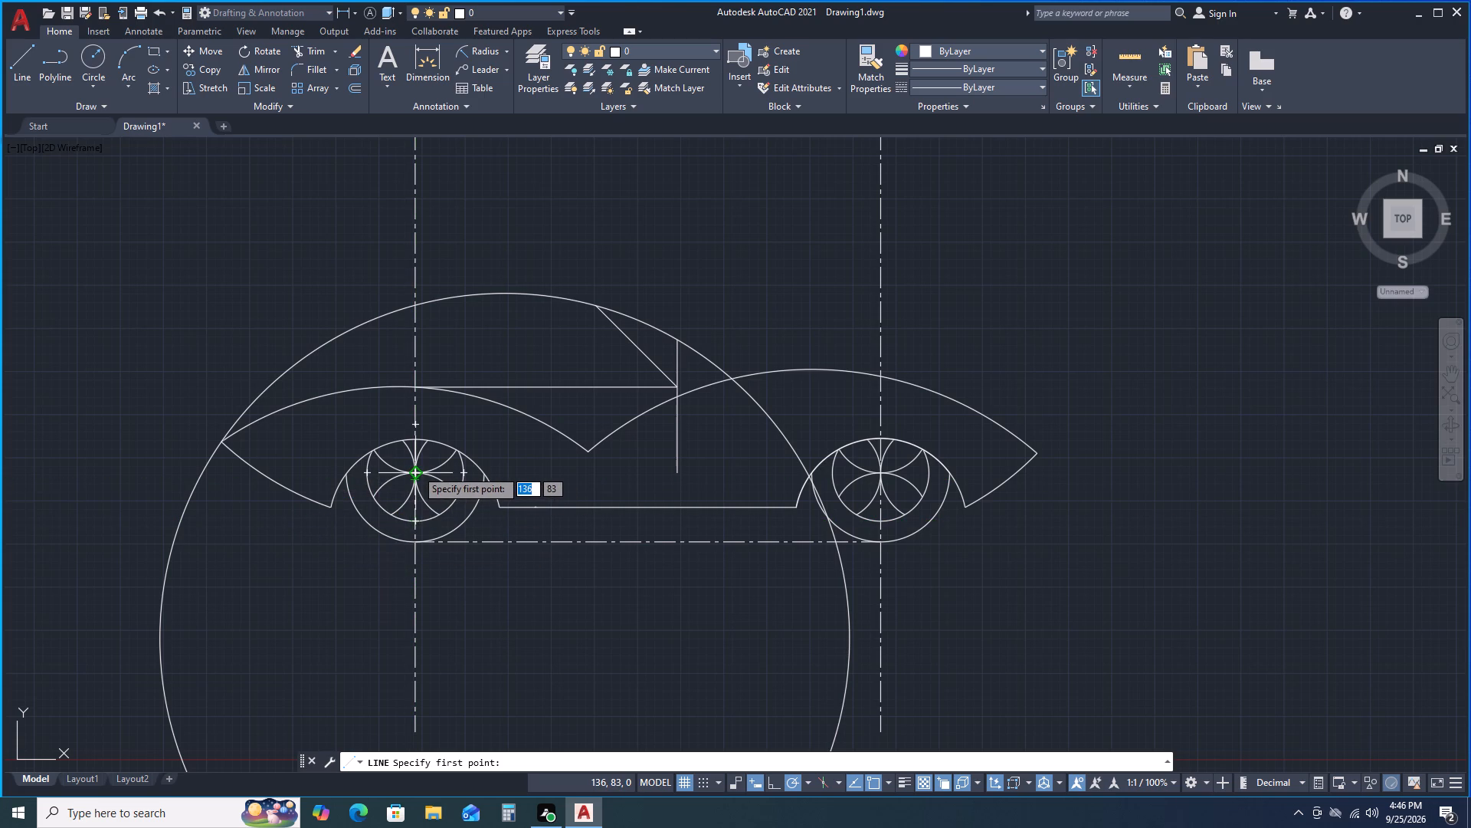
{"action": "scroll", "coordinate": [415, 467], "scroll_direction": "up", "scroll_amount": 3}
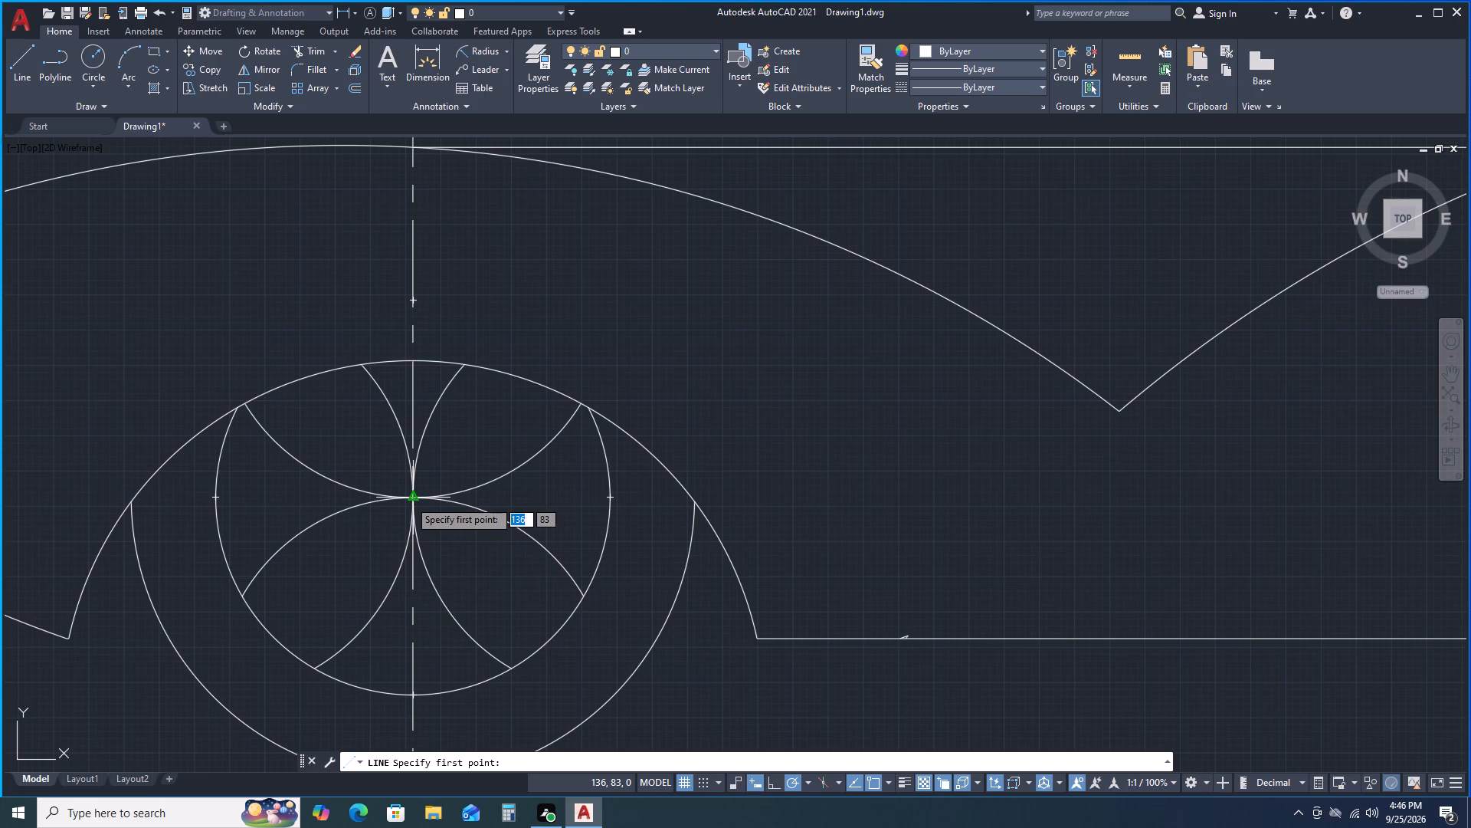
{"action": "left_click", "coordinate": [409, 500]}
{"action": "scroll", "coordinate": [1057, 527], "scroll_direction": "down", "scroll_amount": 1}
{"action": "key", "text": "F8"}
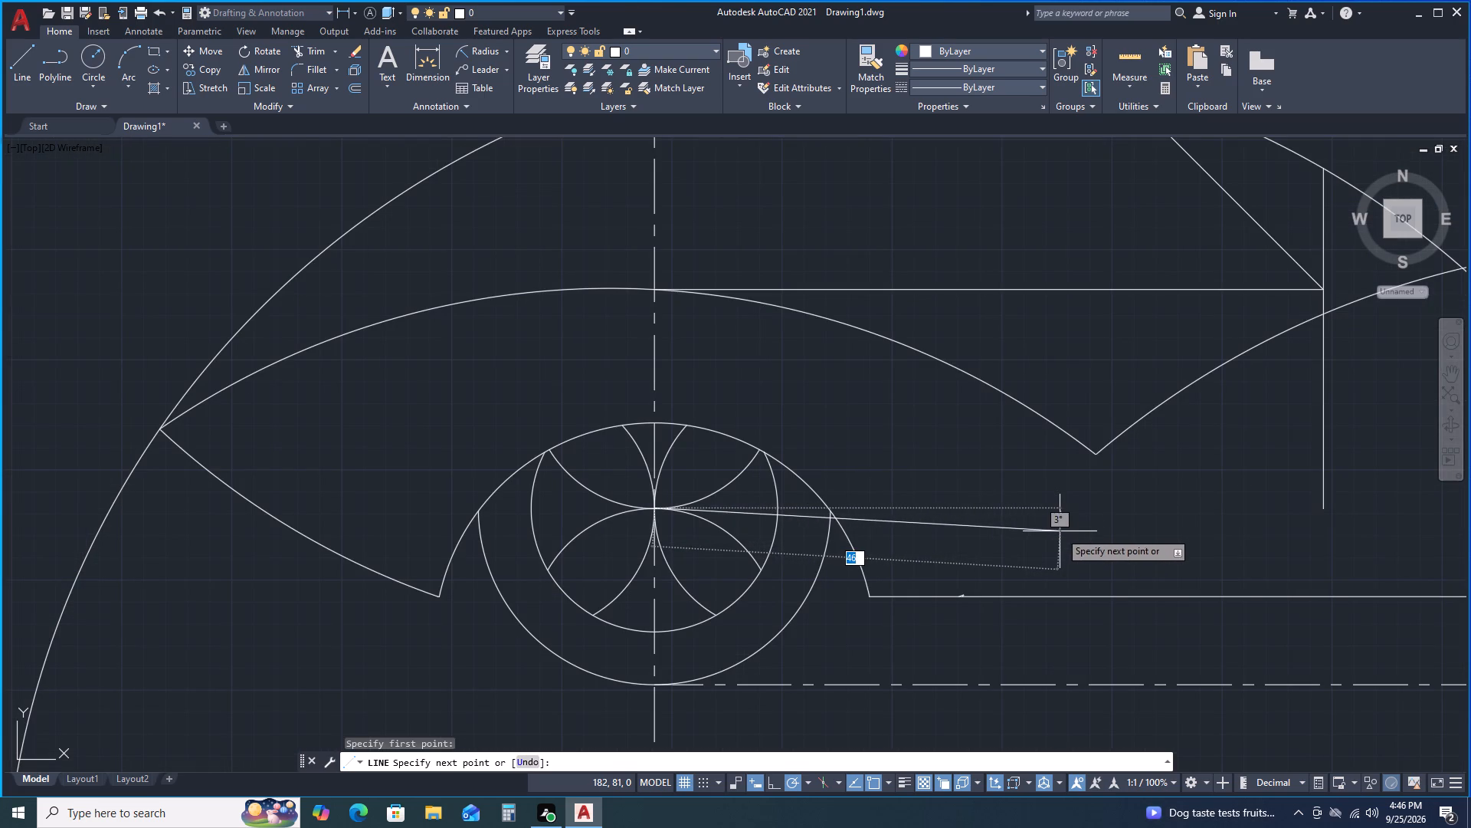
{"action": "scroll", "coordinate": [1060, 531], "scroll_direction": "down", "scroll_amount": 2}
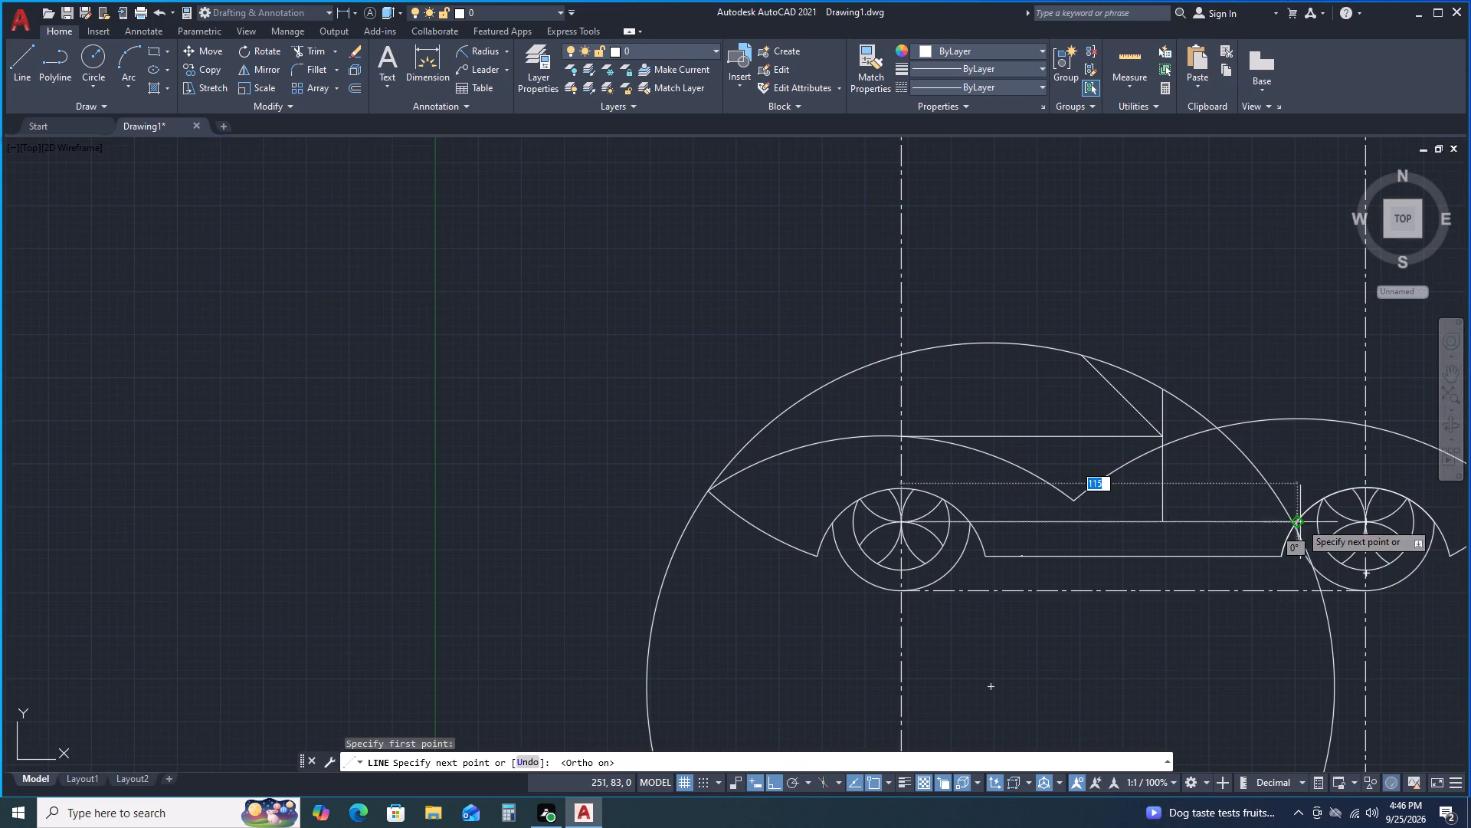
{"action": "scroll", "coordinate": [1157, 523], "scroll_direction": "up", "scroll_amount": 2}
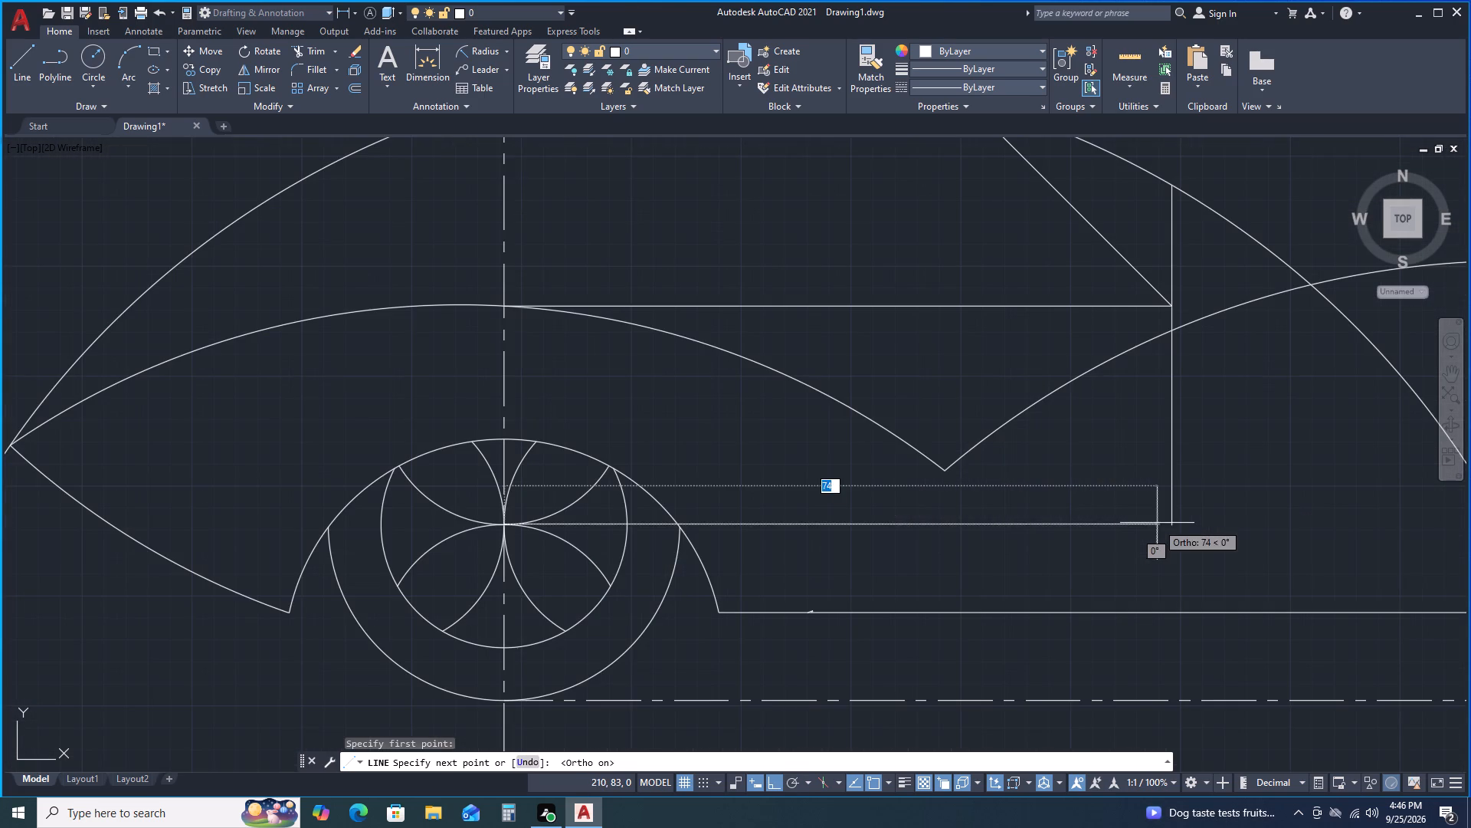
{"action": "key", "text": "space"}
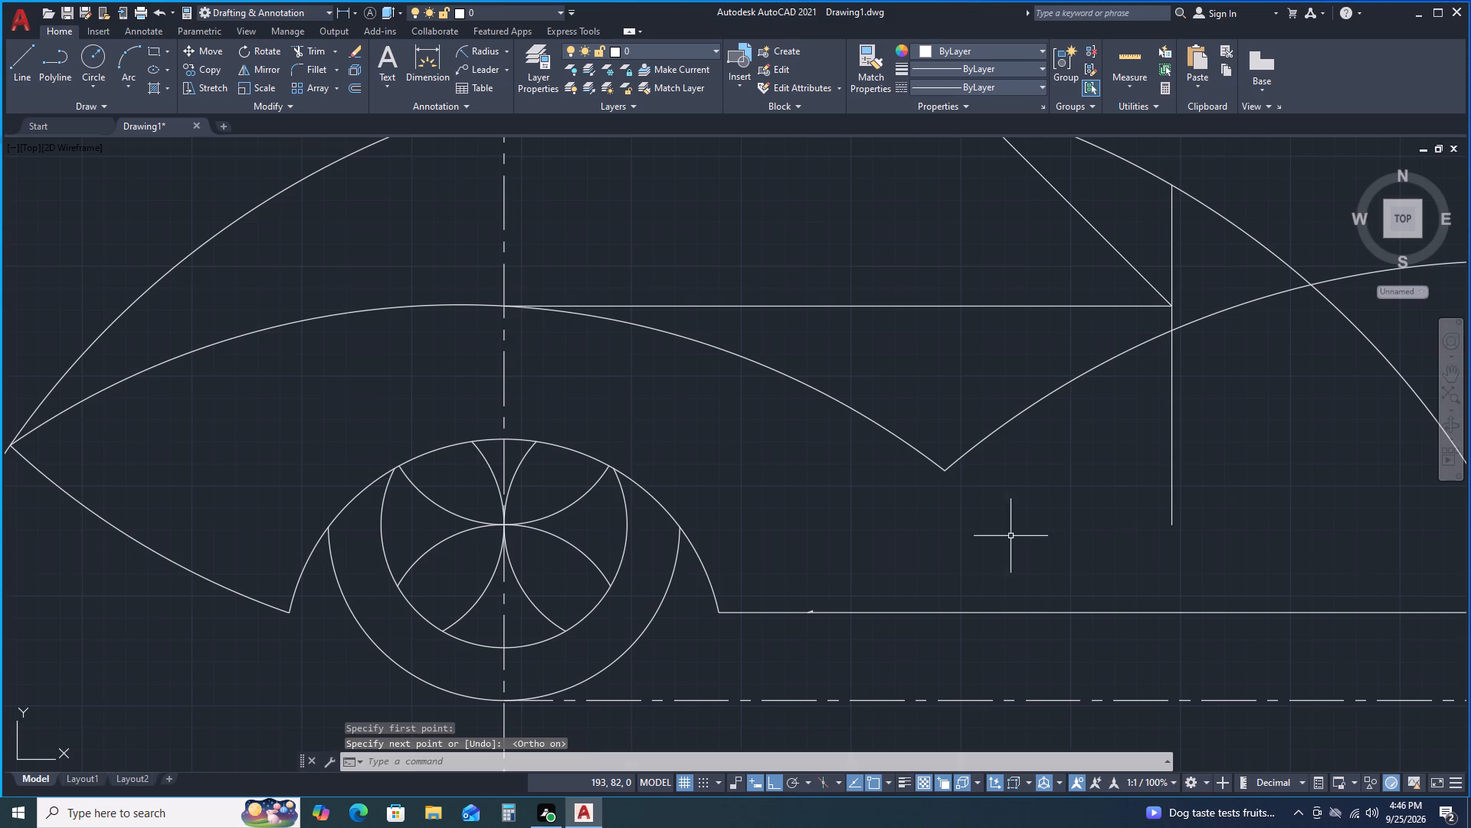
{"action": "key", "text": "space"}
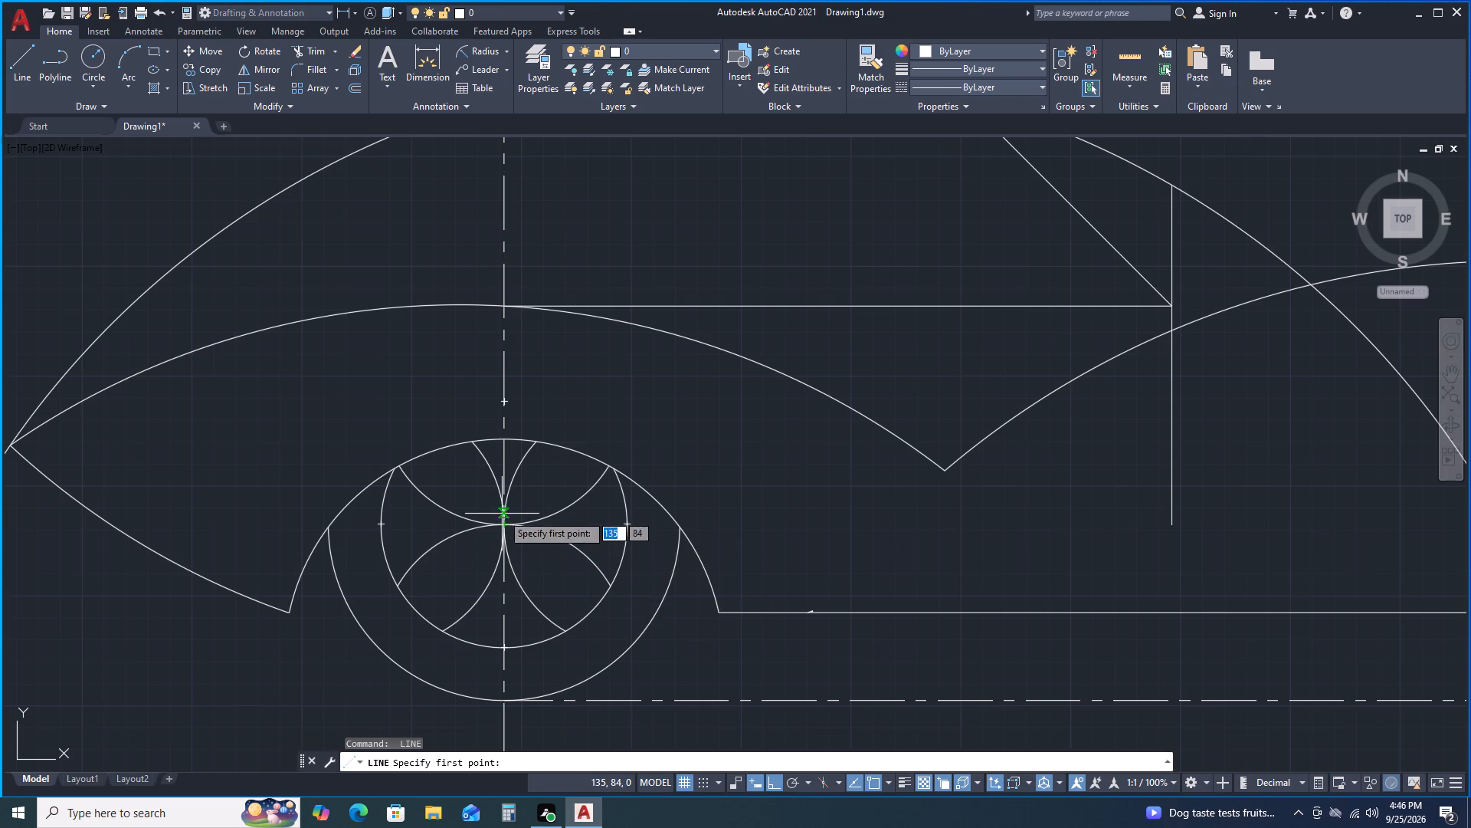
{"action": "left_click", "coordinate": [503, 521]}
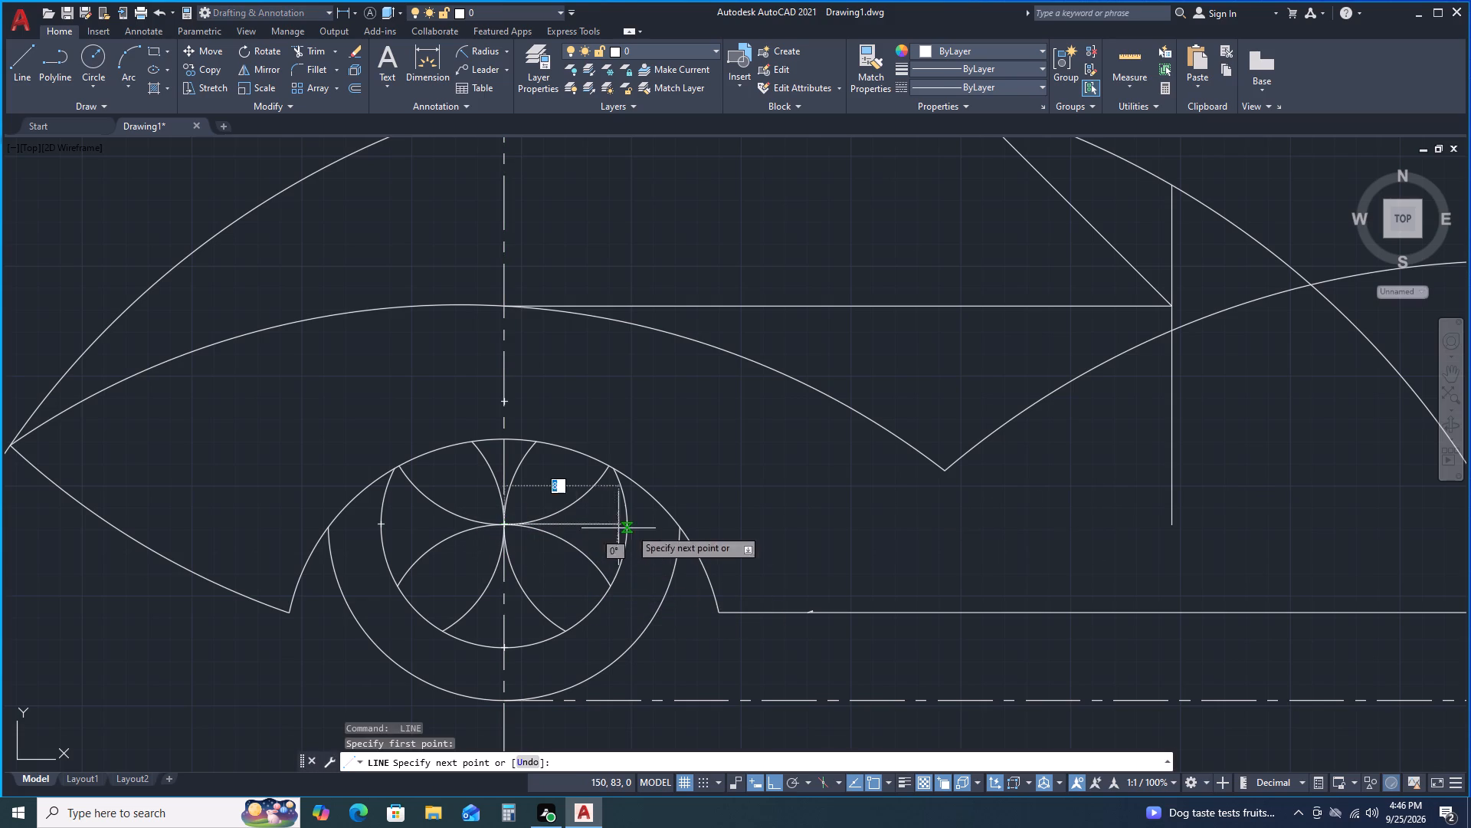
{"action": "left_click", "coordinate": [1270, 511]}
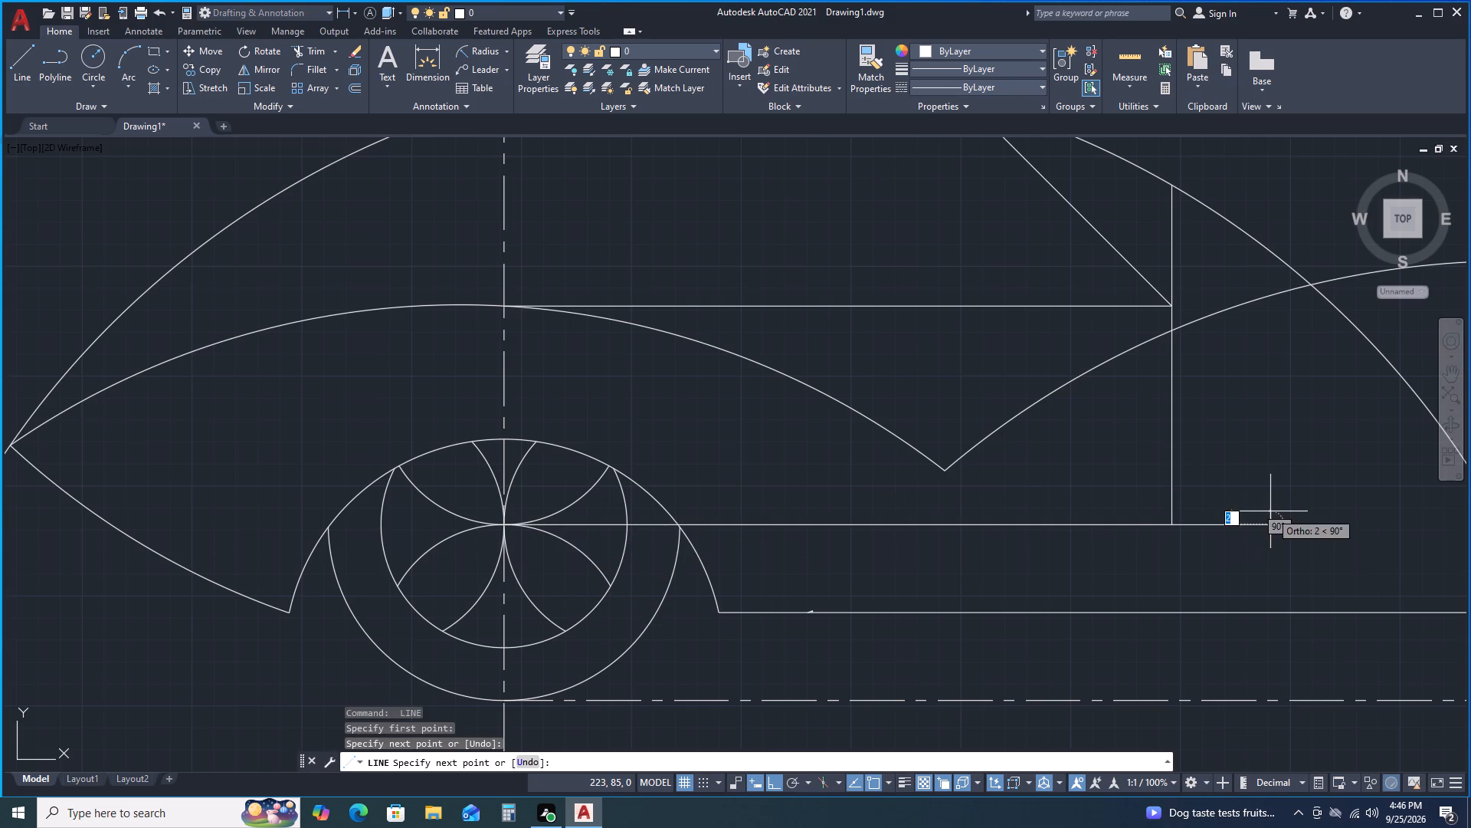
{"action": "key", "text": "space"}
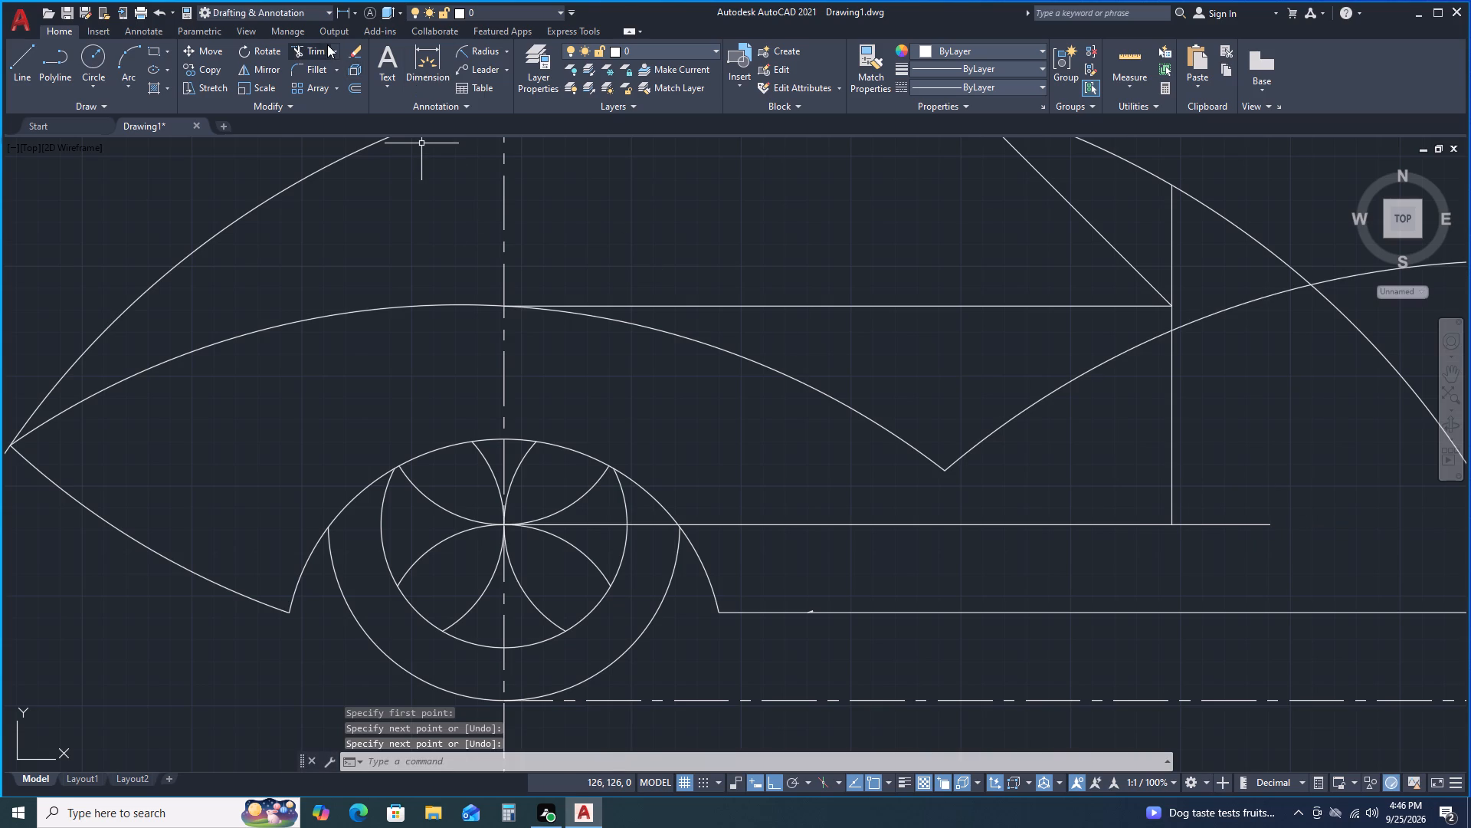
Trim the overhang of the new lower horizontal line past the vertical cabin line.
{"action": "left_click", "coordinate": [316, 48]}
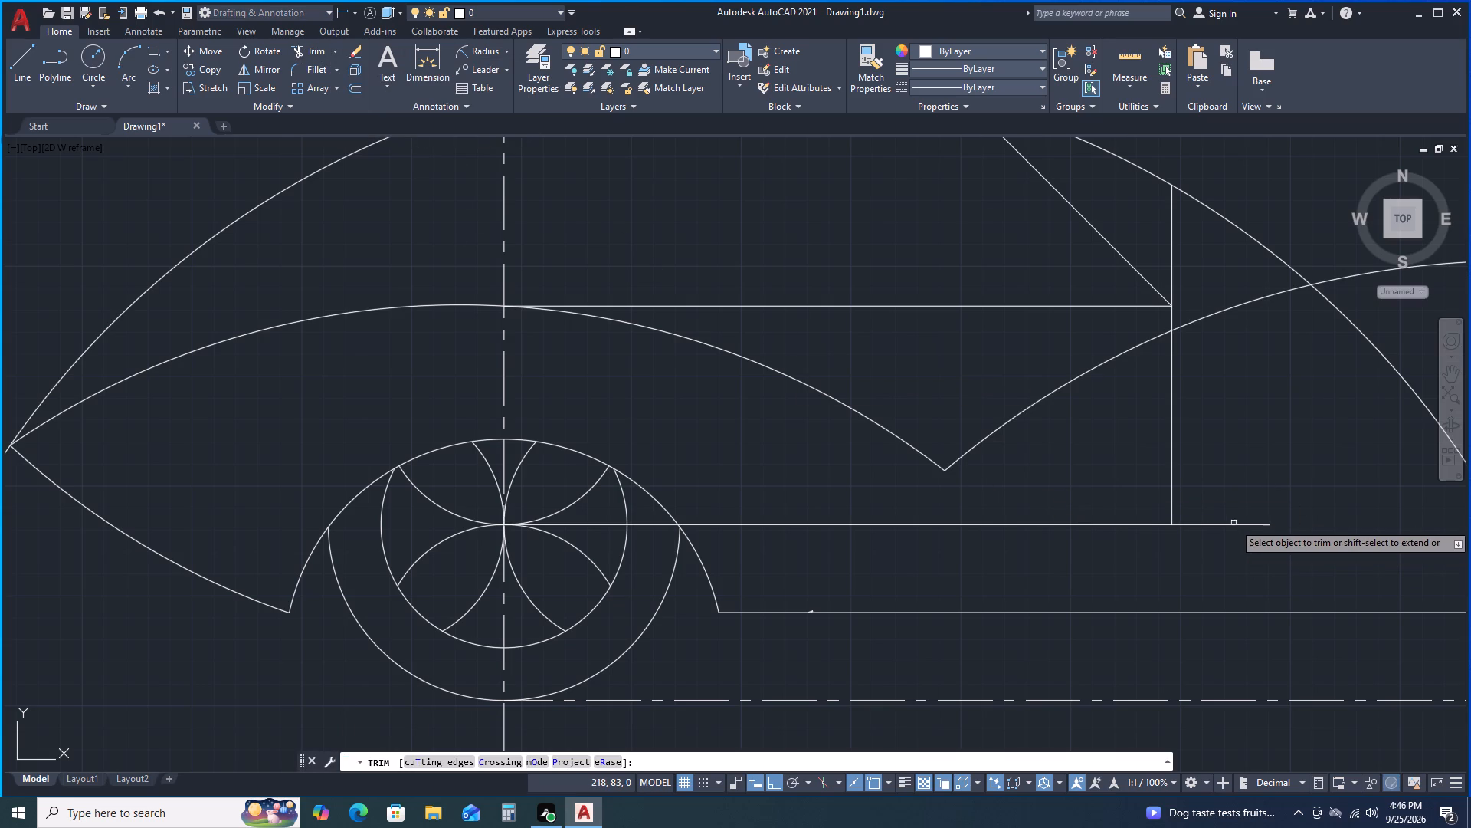
{"action": "left_click", "coordinate": [1214, 526]}
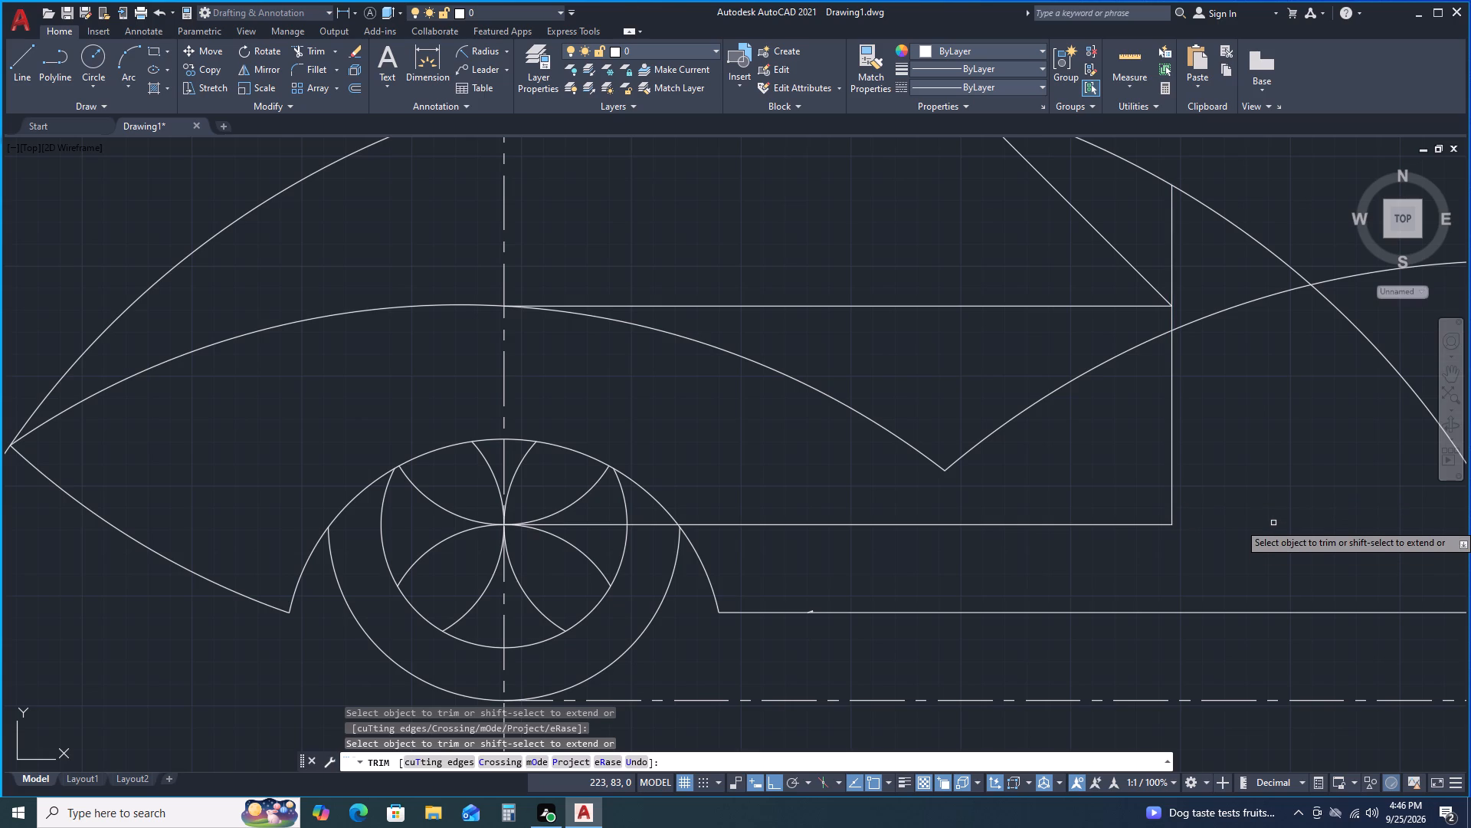
{"action": "key", "text": "space"}
With polar tracking on, draw a line about 74 mm long at 120° from the vertical cabin line's lower end.
{"action": "scroll", "coordinate": [1281, 485], "scroll_direction": "down", "scroll_amount": 2}
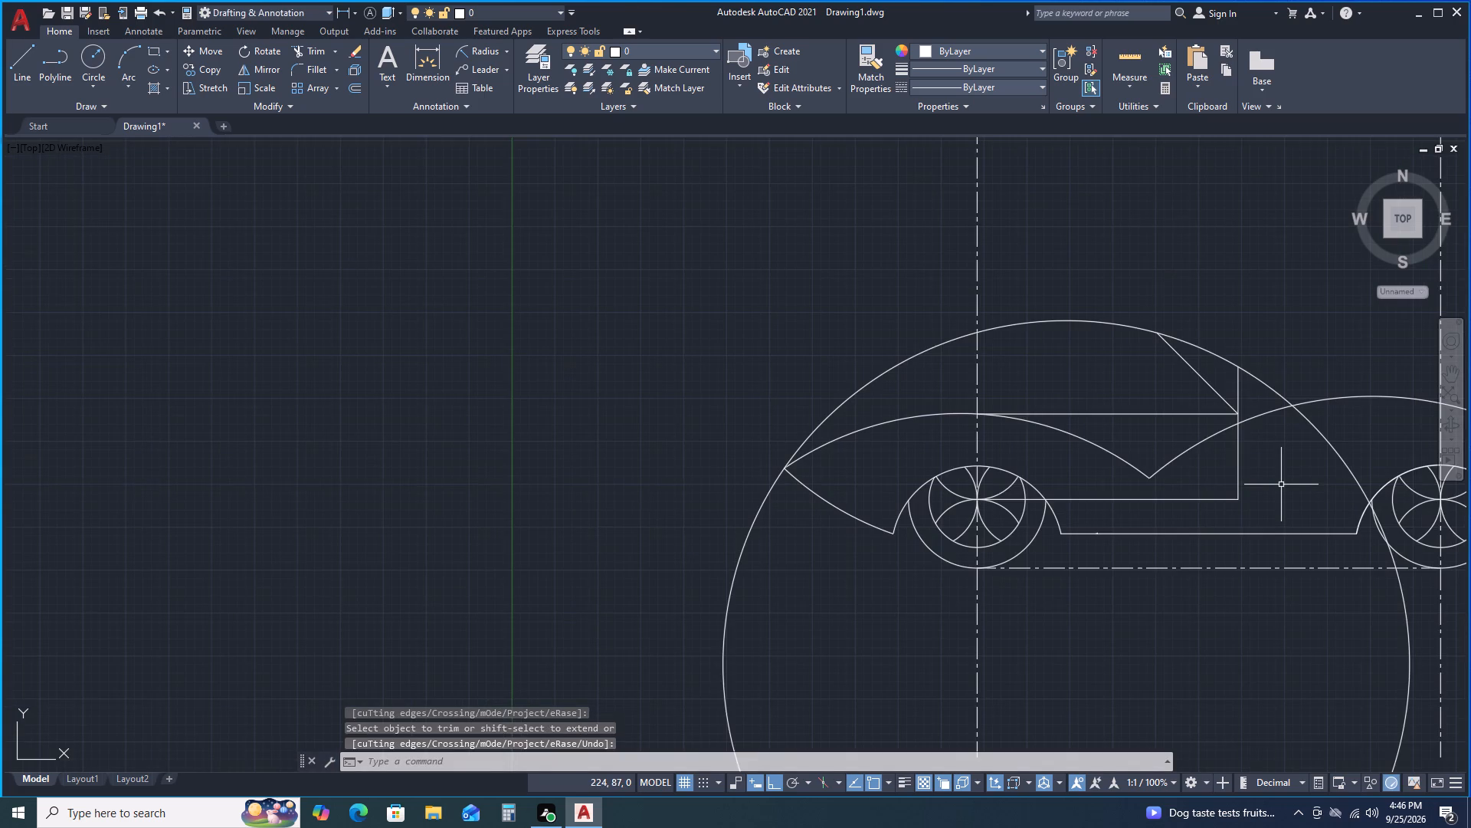
{"action": "middle_click_drag", "start_coordinate": [1284, 484], "coordinate": [1142, 527]}
{"action": "middle_click", "coordinate": [1142, 527]}
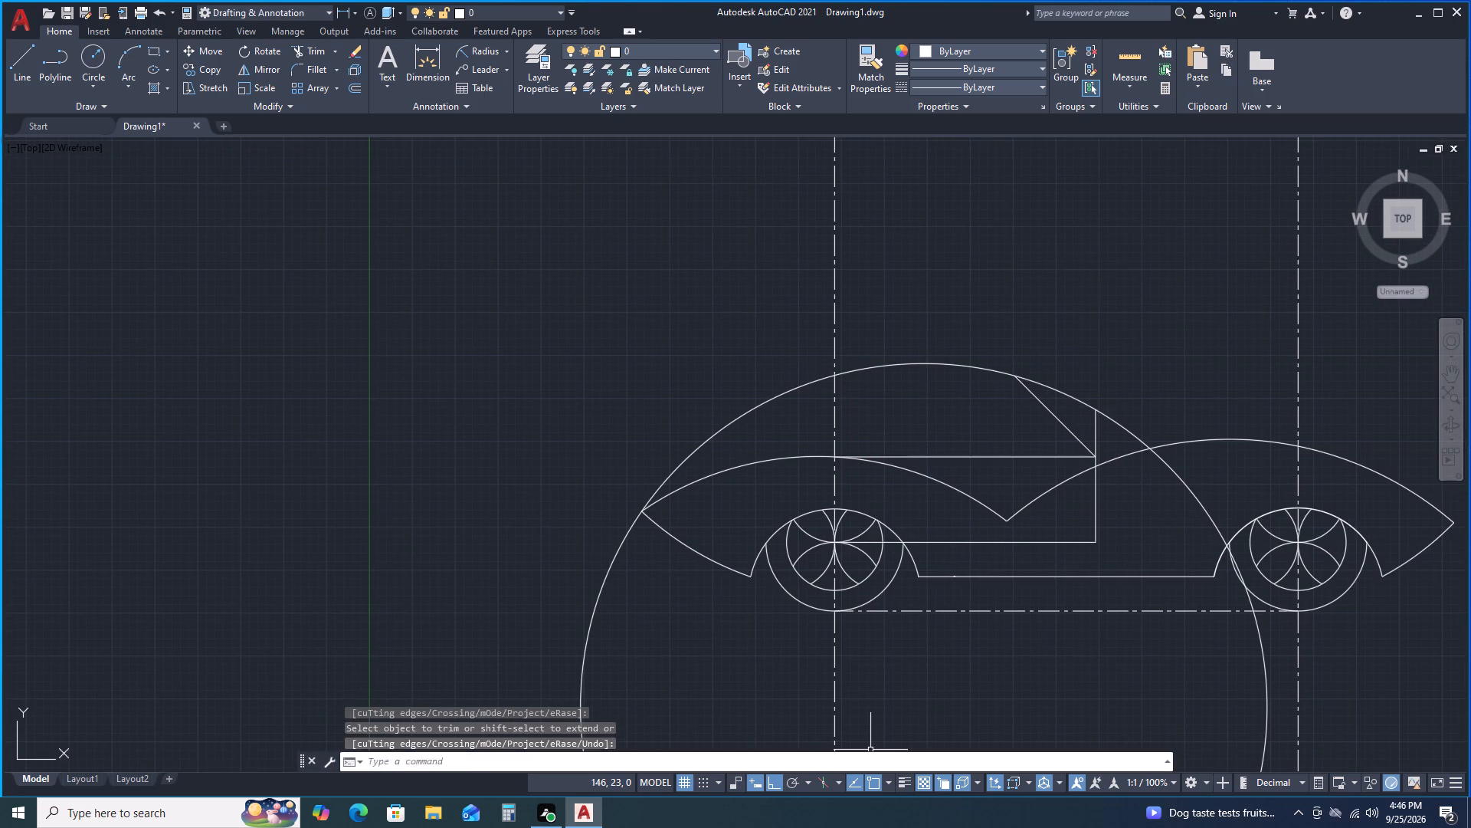
{"action": "left_click", "coordinate": [792, 778]}
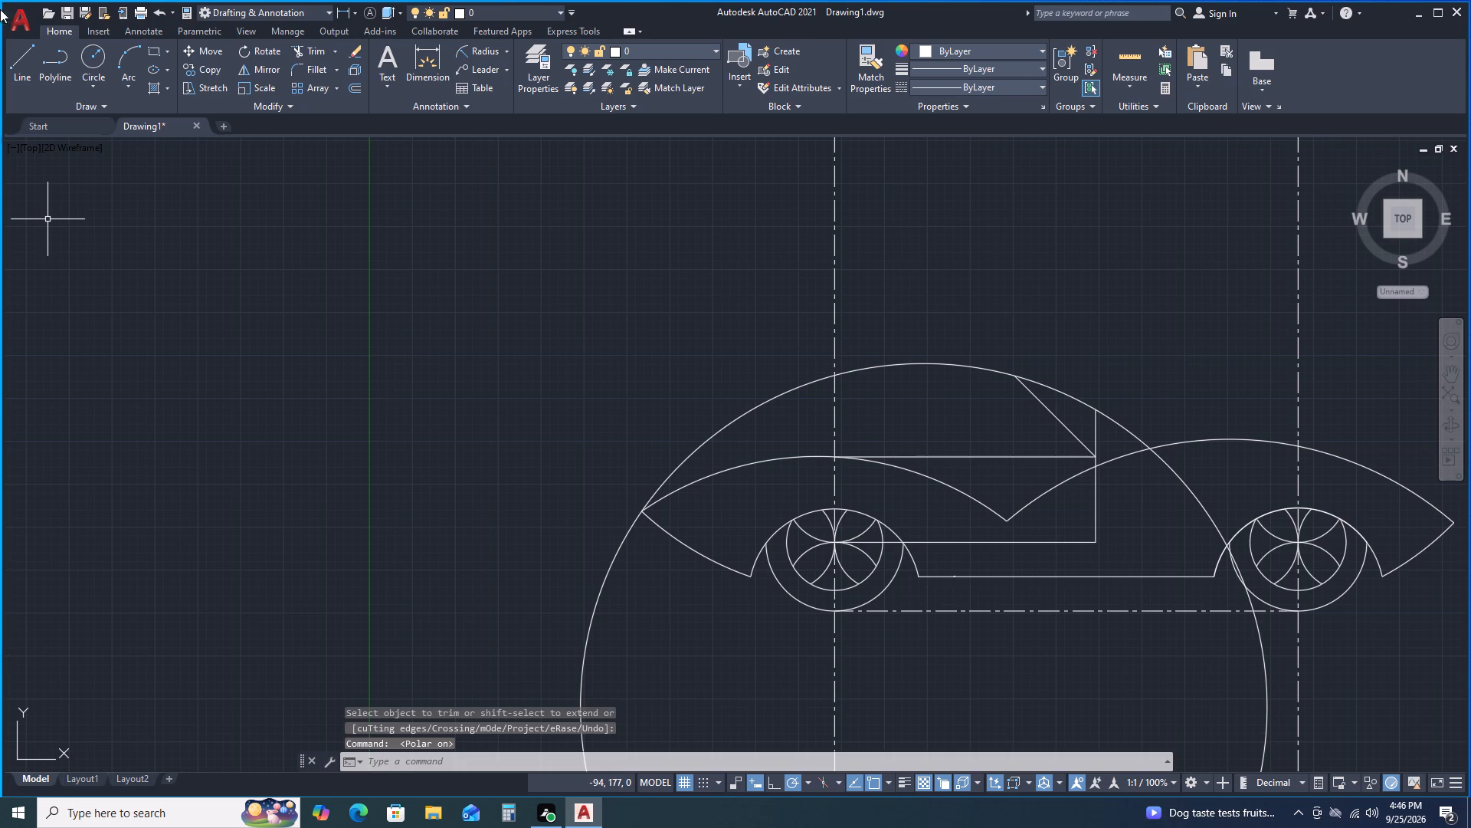
{"action": "left_click_drag", "start_coordinate": [26, 75], "coordinate": [31, 82]}
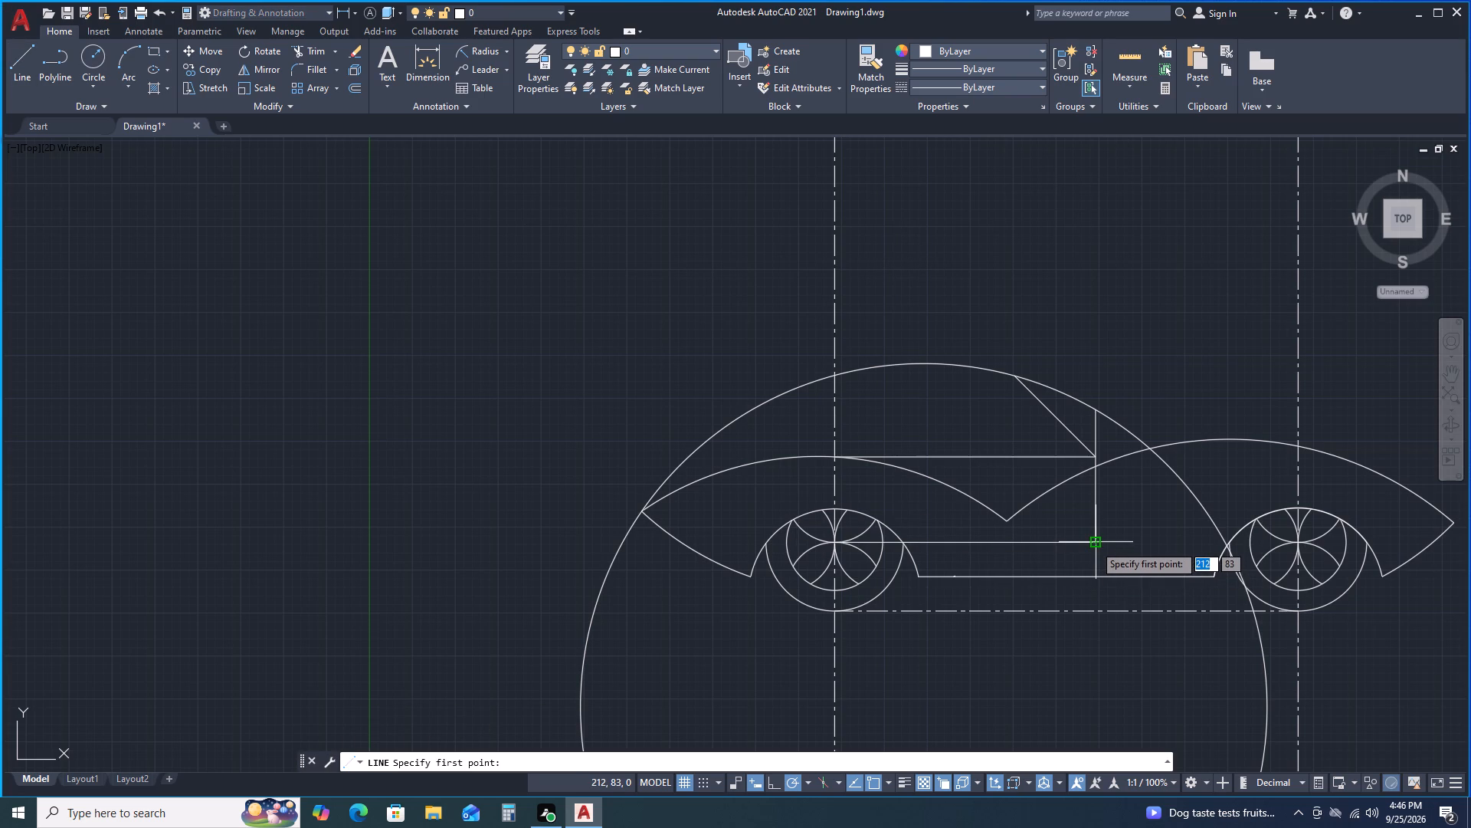
{"action": "left_click", "coordinate": [1094, 544]}
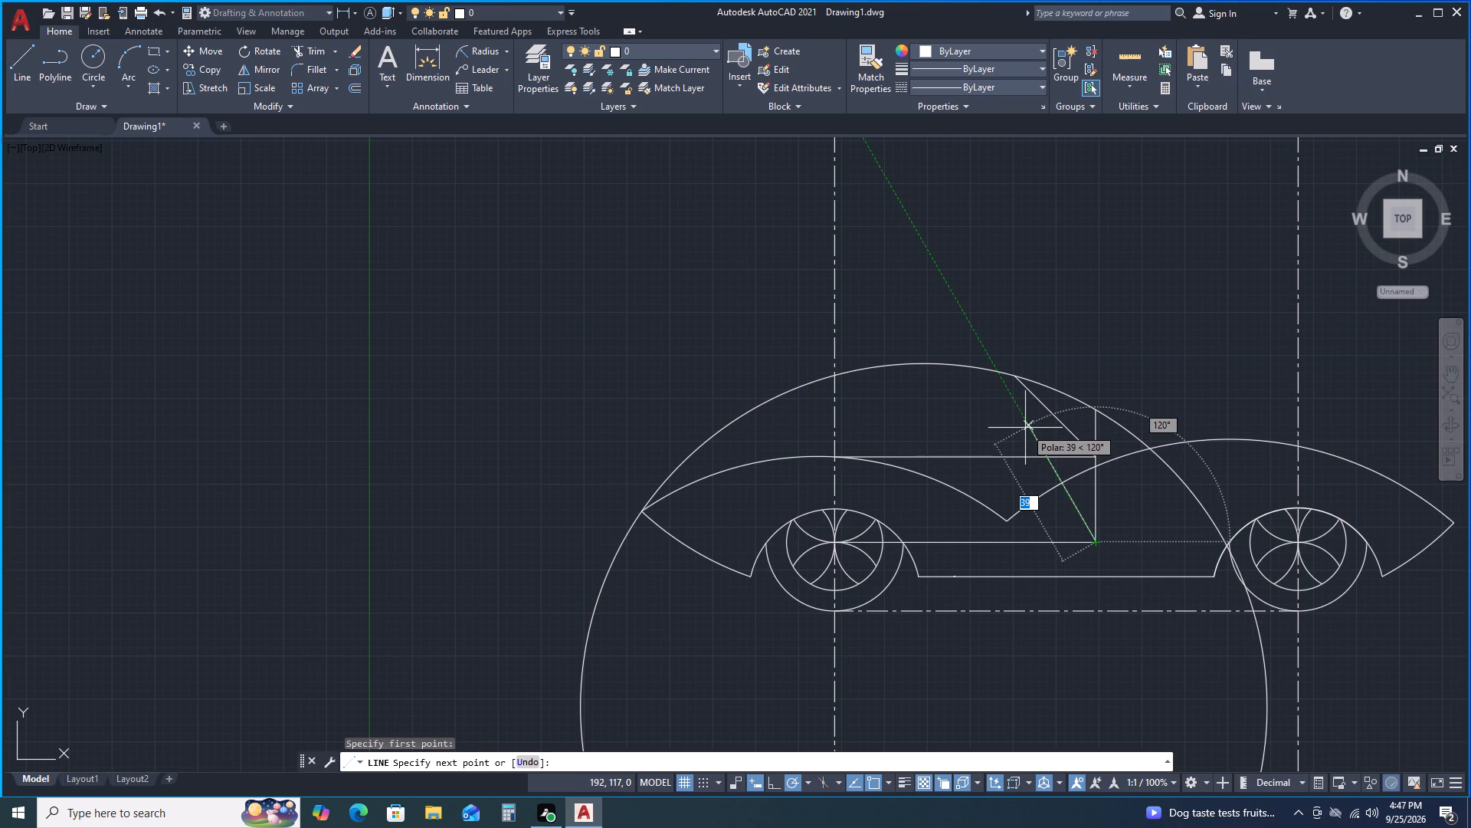
{"action": "scroll", "coordinate": [1025, 428], "scroll_direction": "up", "scroll_amount": 2}
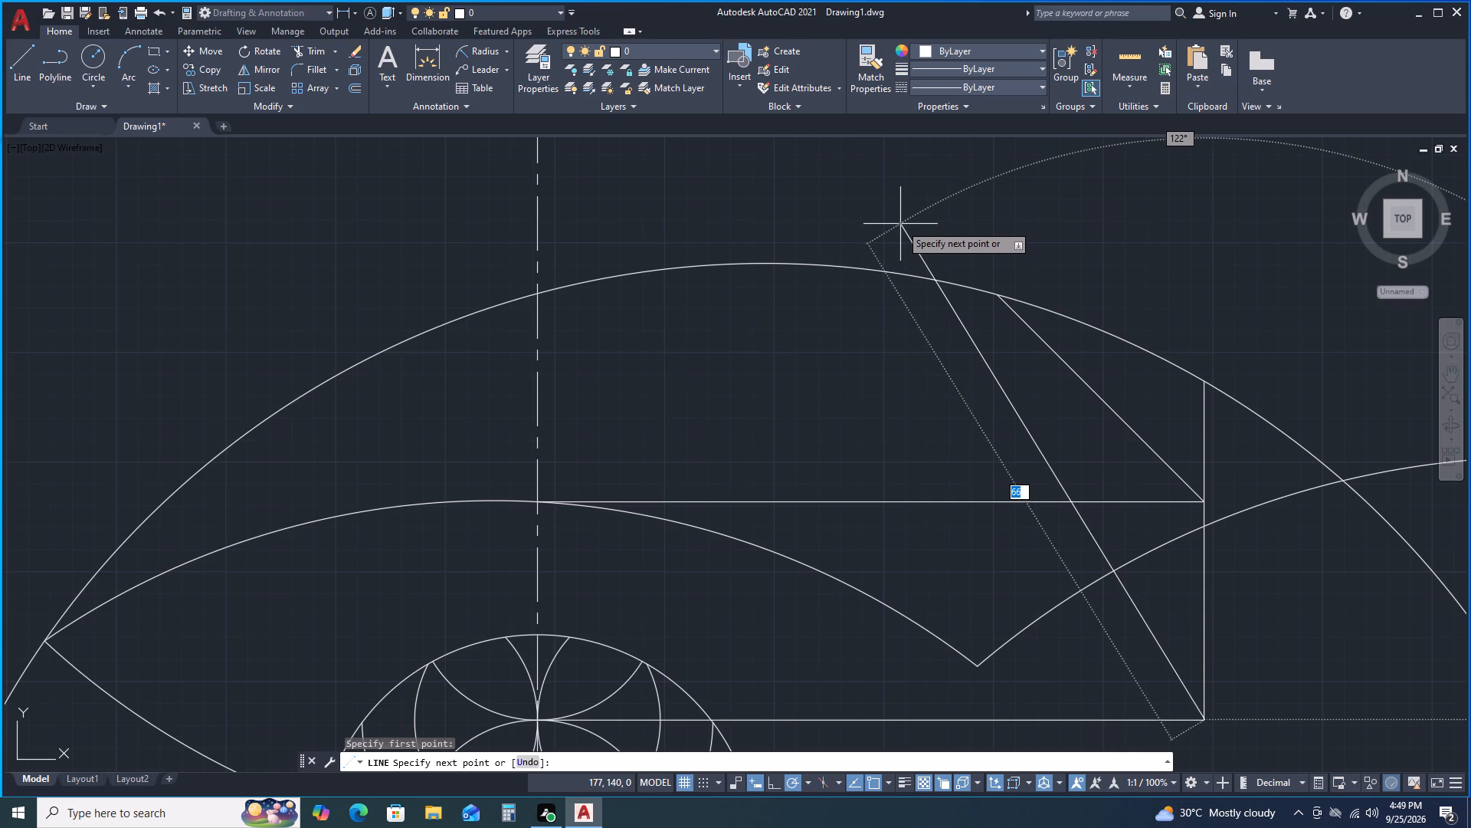
{"action": "scroll", "coordinate": [901, 229], "scroll_direction": "down", "scroll_amount": 1}
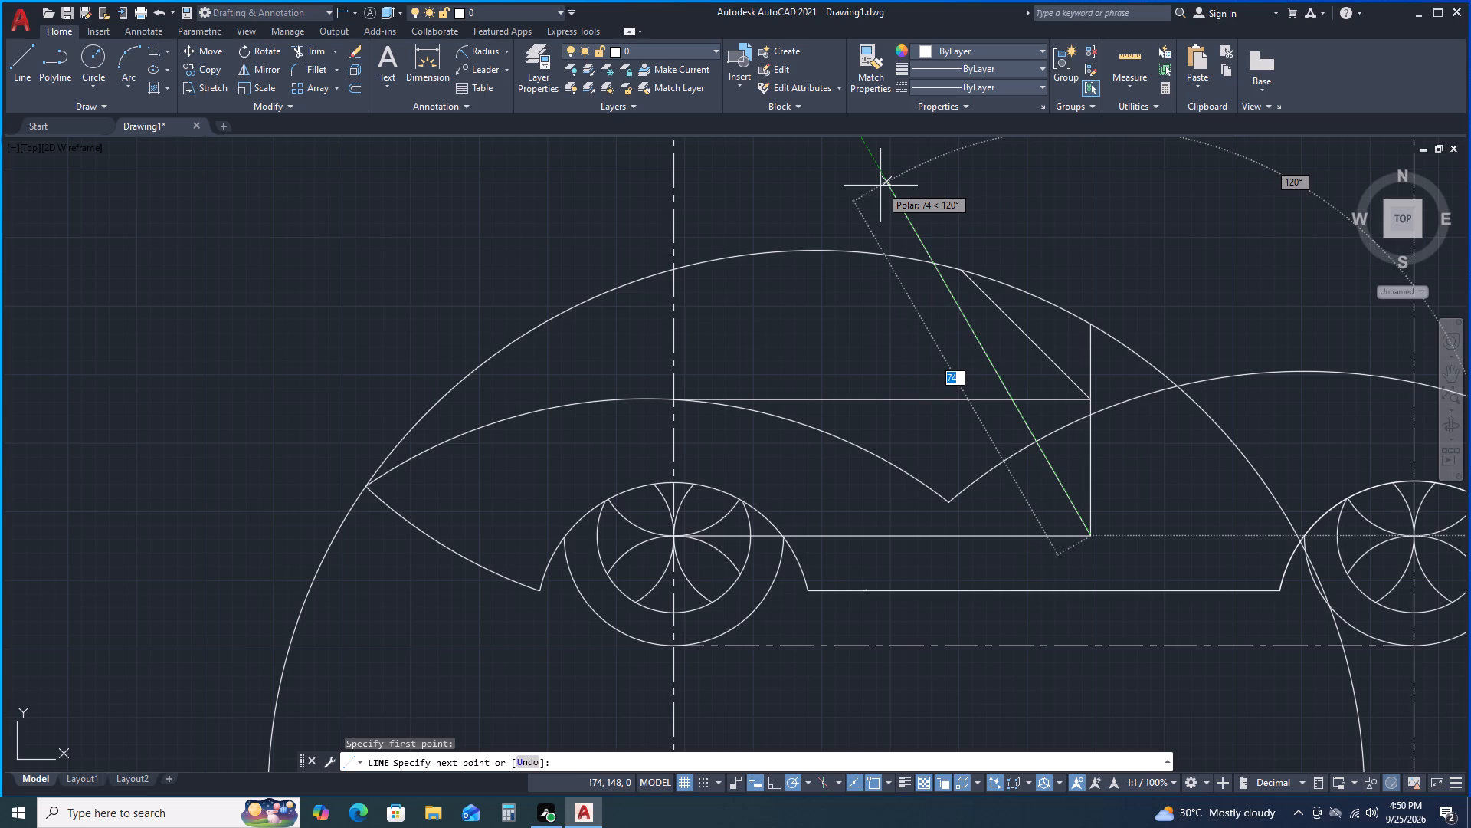
{"action": "left_click", "coordinate": [880, 186]}
{"action": "key", "text": "space"}
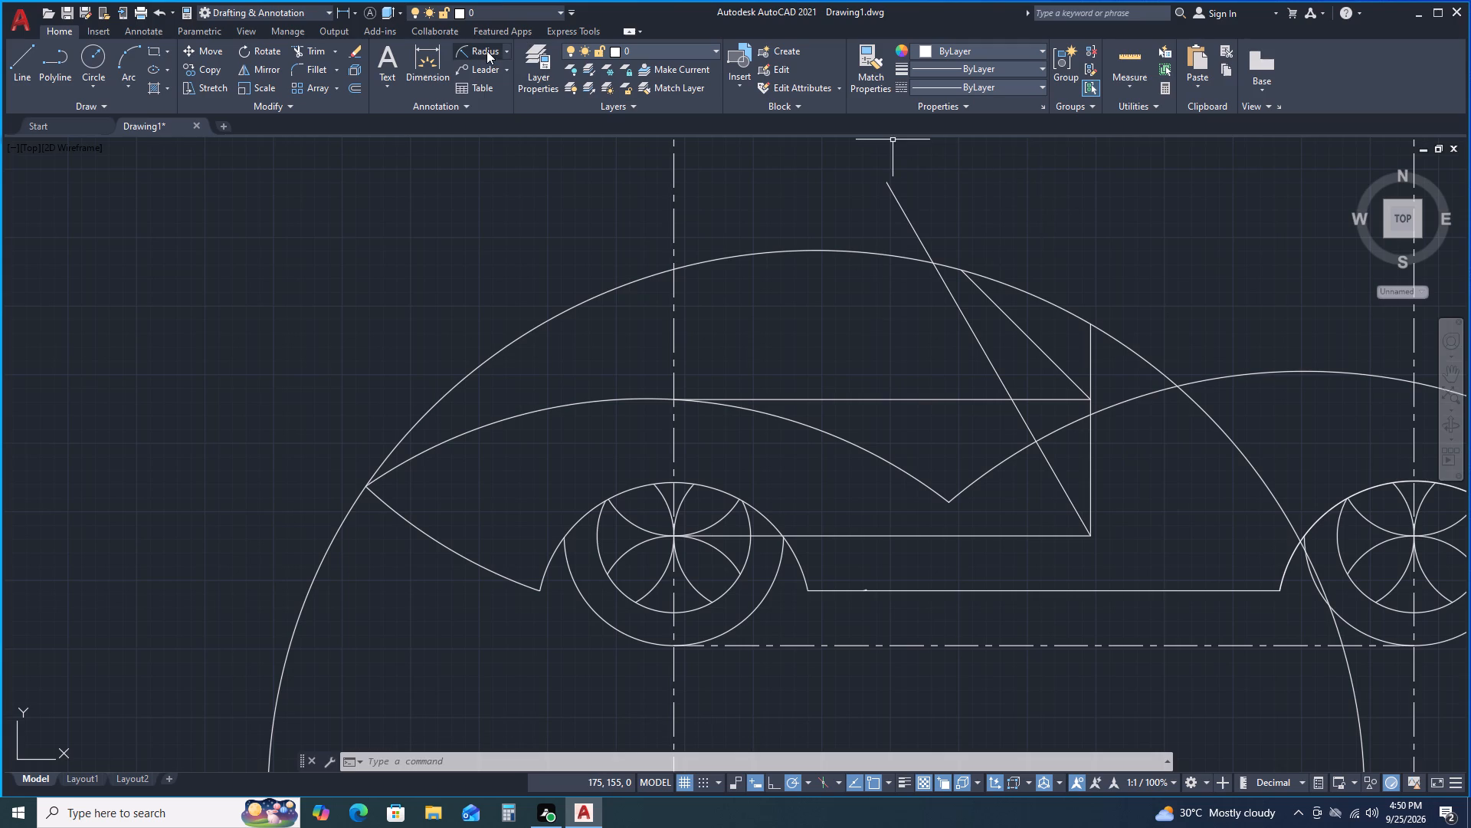
Check the angles between the vertical cabin line and each of the two slanted lines with the angular dimension, without placing it.
{"action": "left_click", "coordinate": [509, 51]}
{"action": "left_click", "coordinate": [500, 141]}
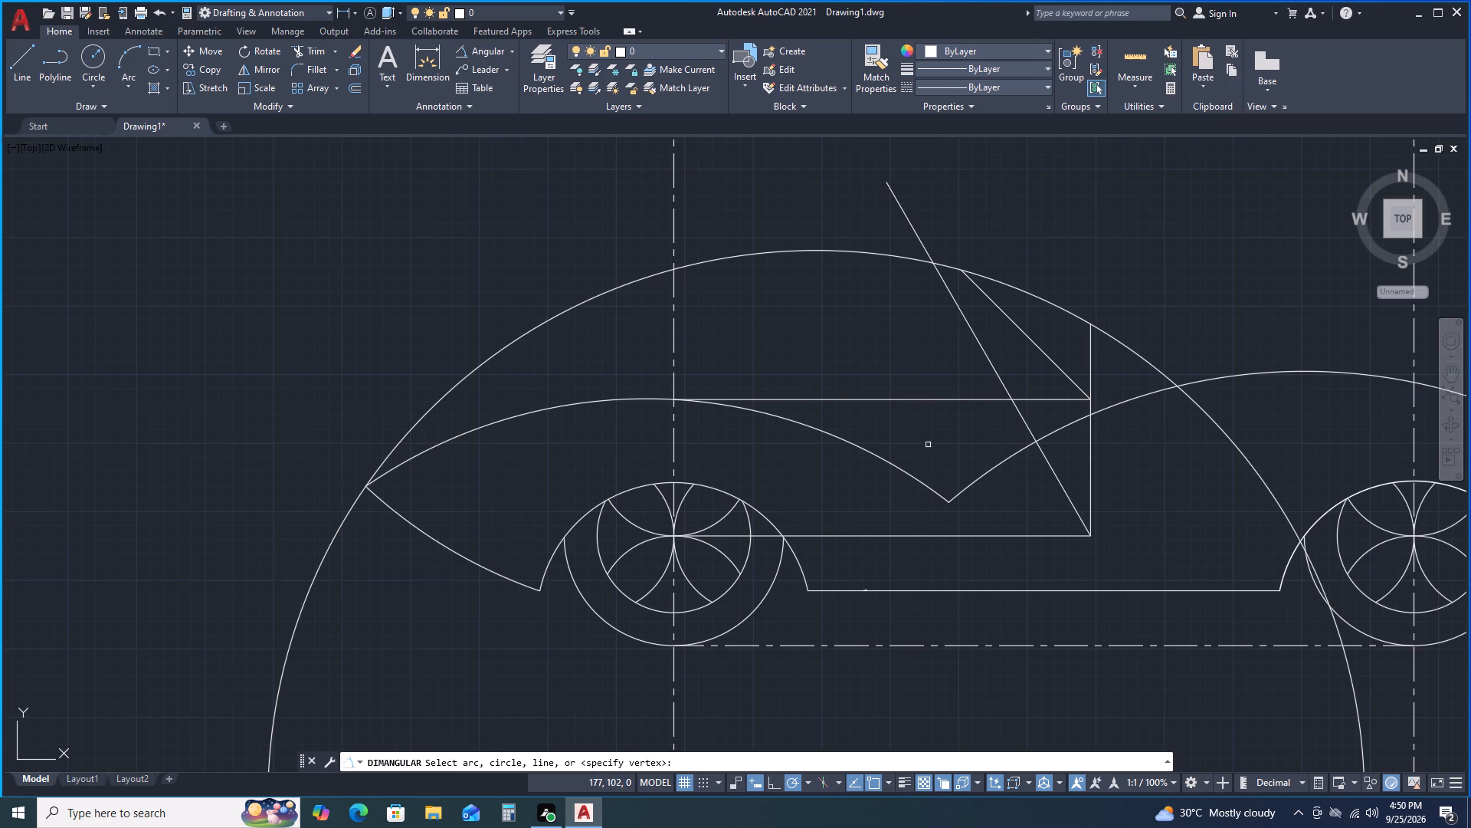
{"action": "left_click", "coordinate": [1089, 465]}
{"action": "left_click", "coordinate": [1064, 493]}
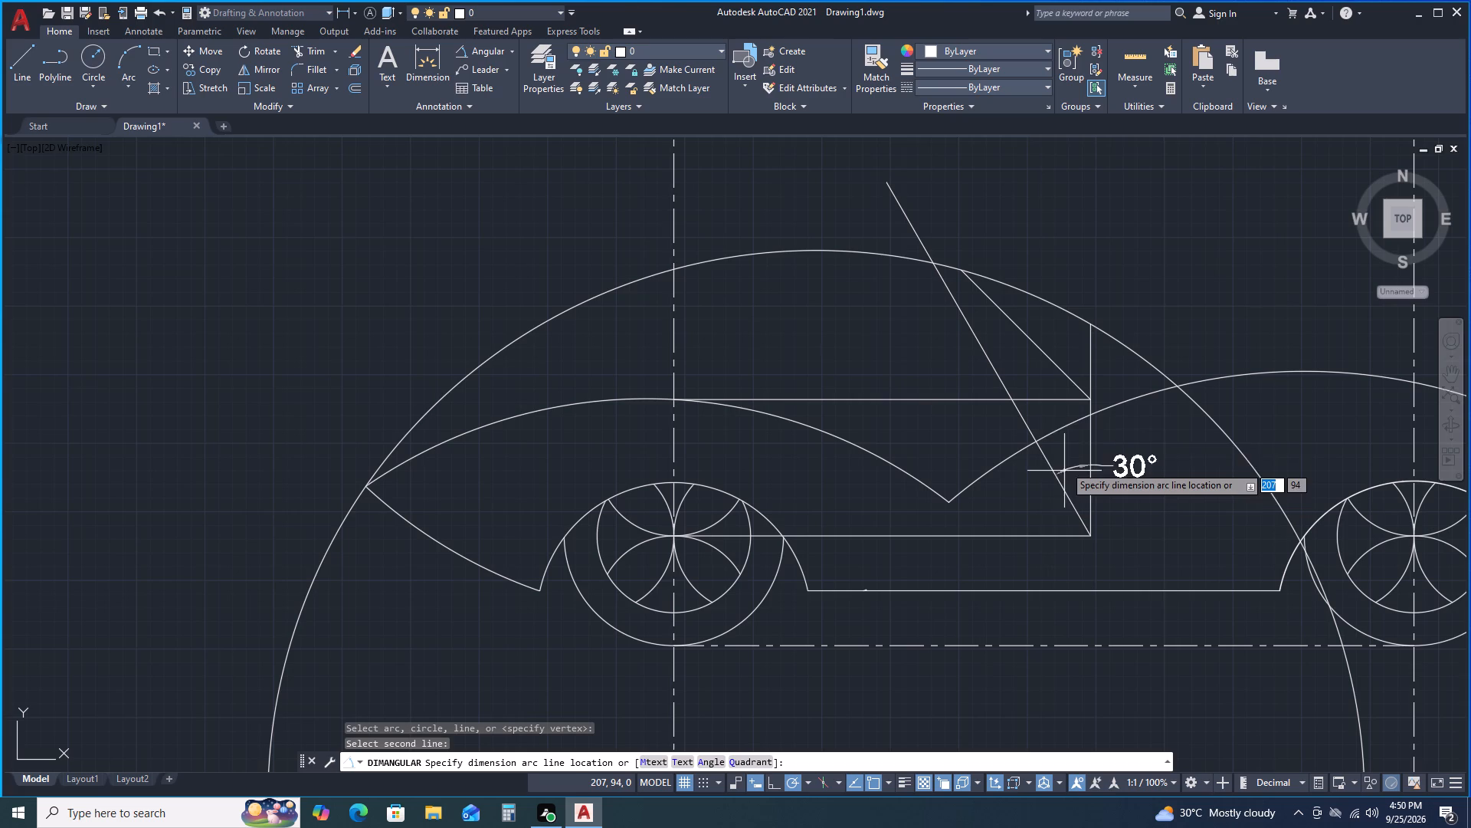
{"action": "key", "text": "space"}
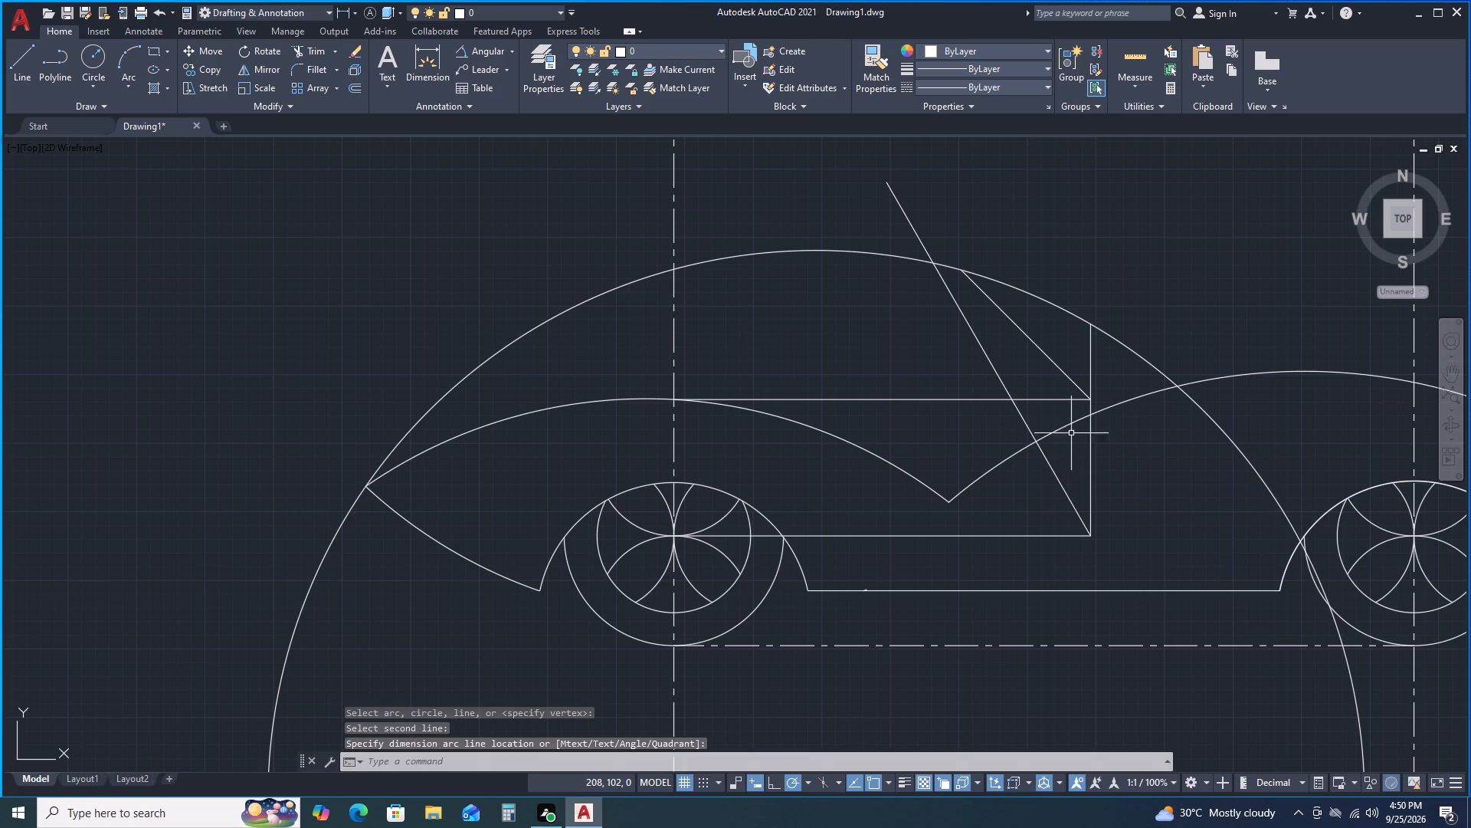
{"action": "key", "text": "space"}
{"action": "left_click", "coordinate": [1091, 354]}
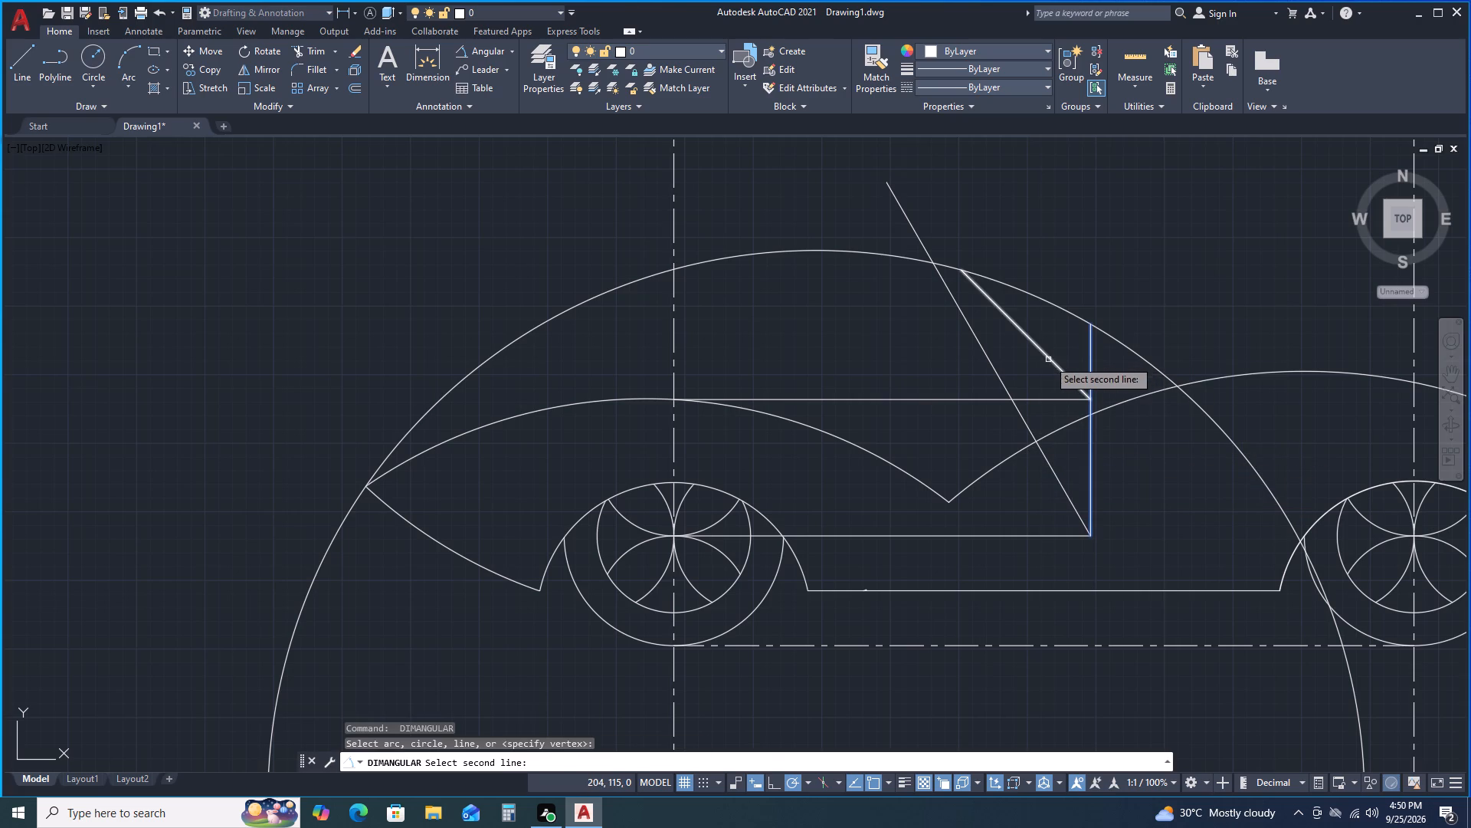
{"action": "left_click", "coordinate": [1048, 360]}
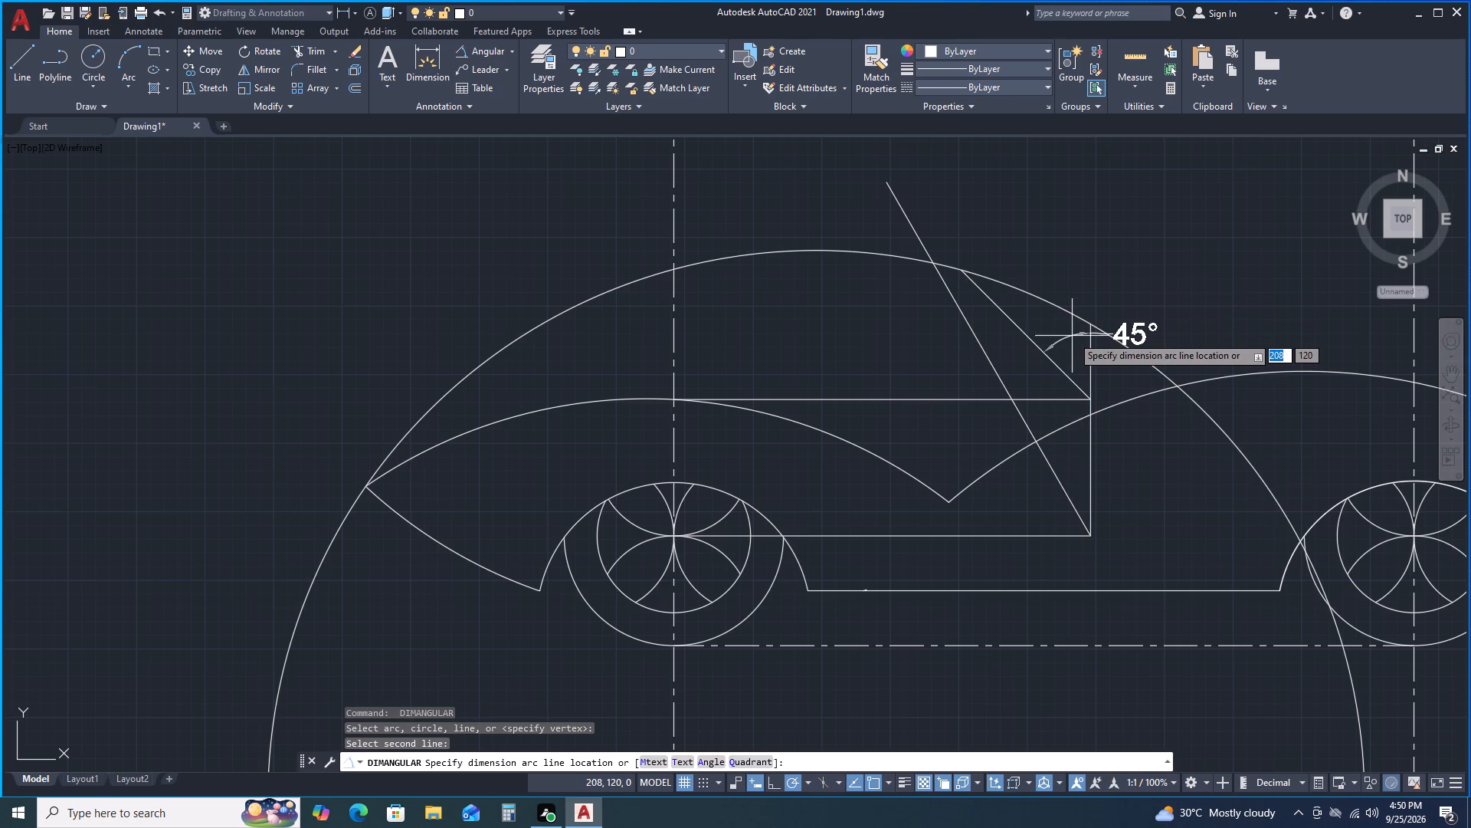
{"action": "key", "text": "Escape"}
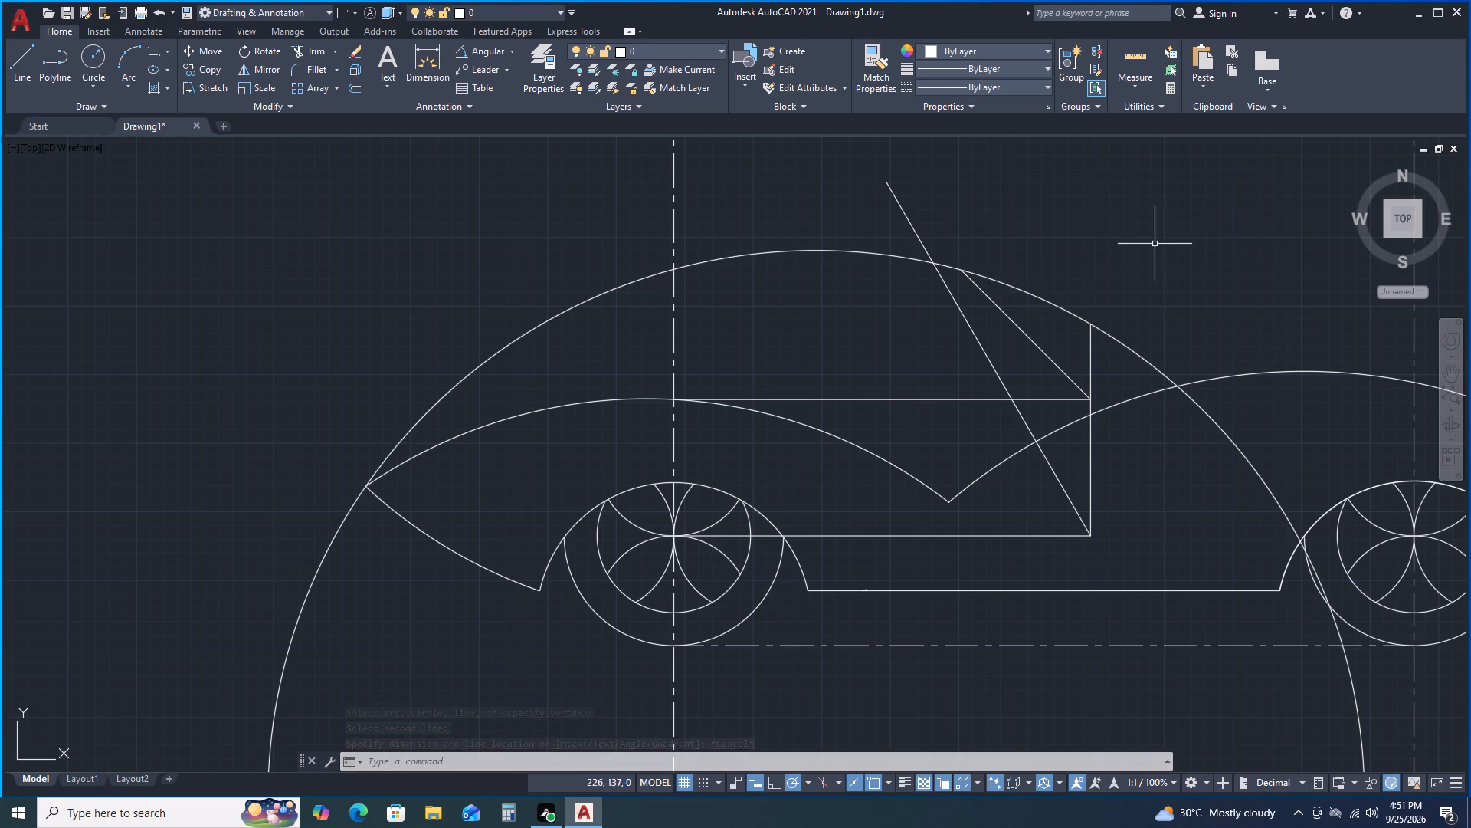
Trim the part of the long slanted line that extends above the large roof circle.
{"action": "left_click", "coordinate": [319, 54]}
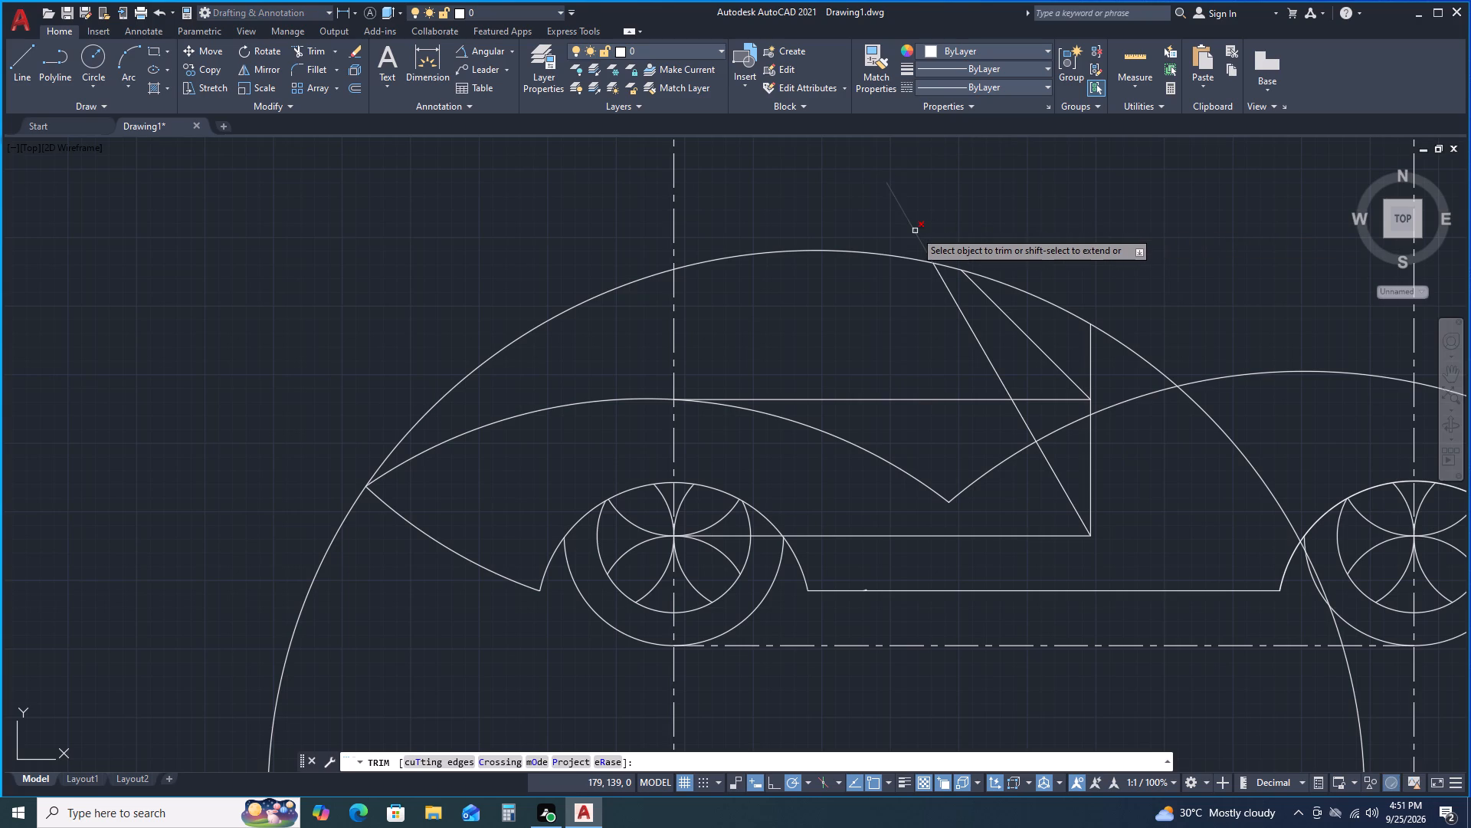
{"action": "left_click", "coordinate": [915, 231]}
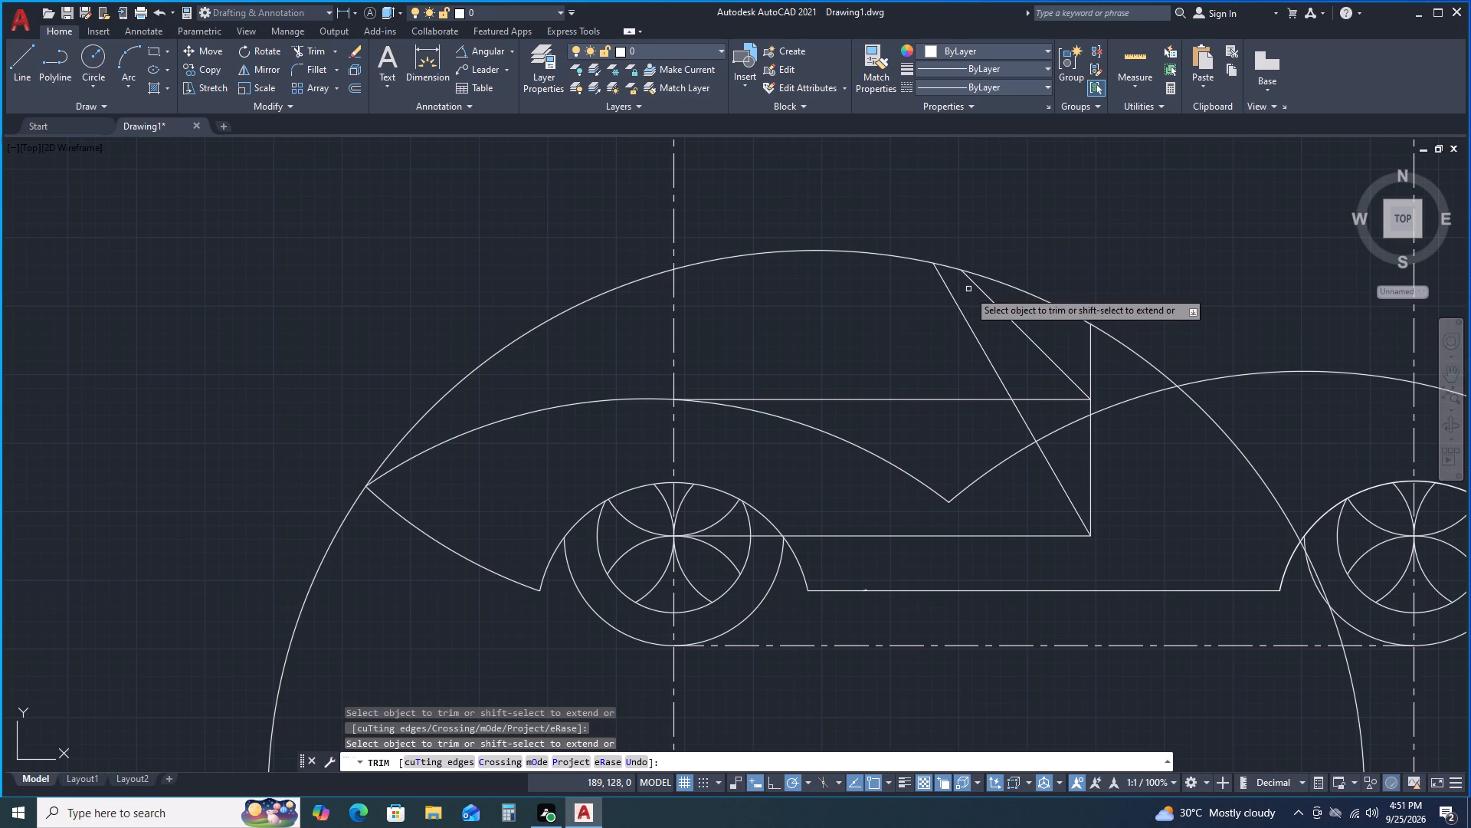
{"action": "key", "text": "Escape"}
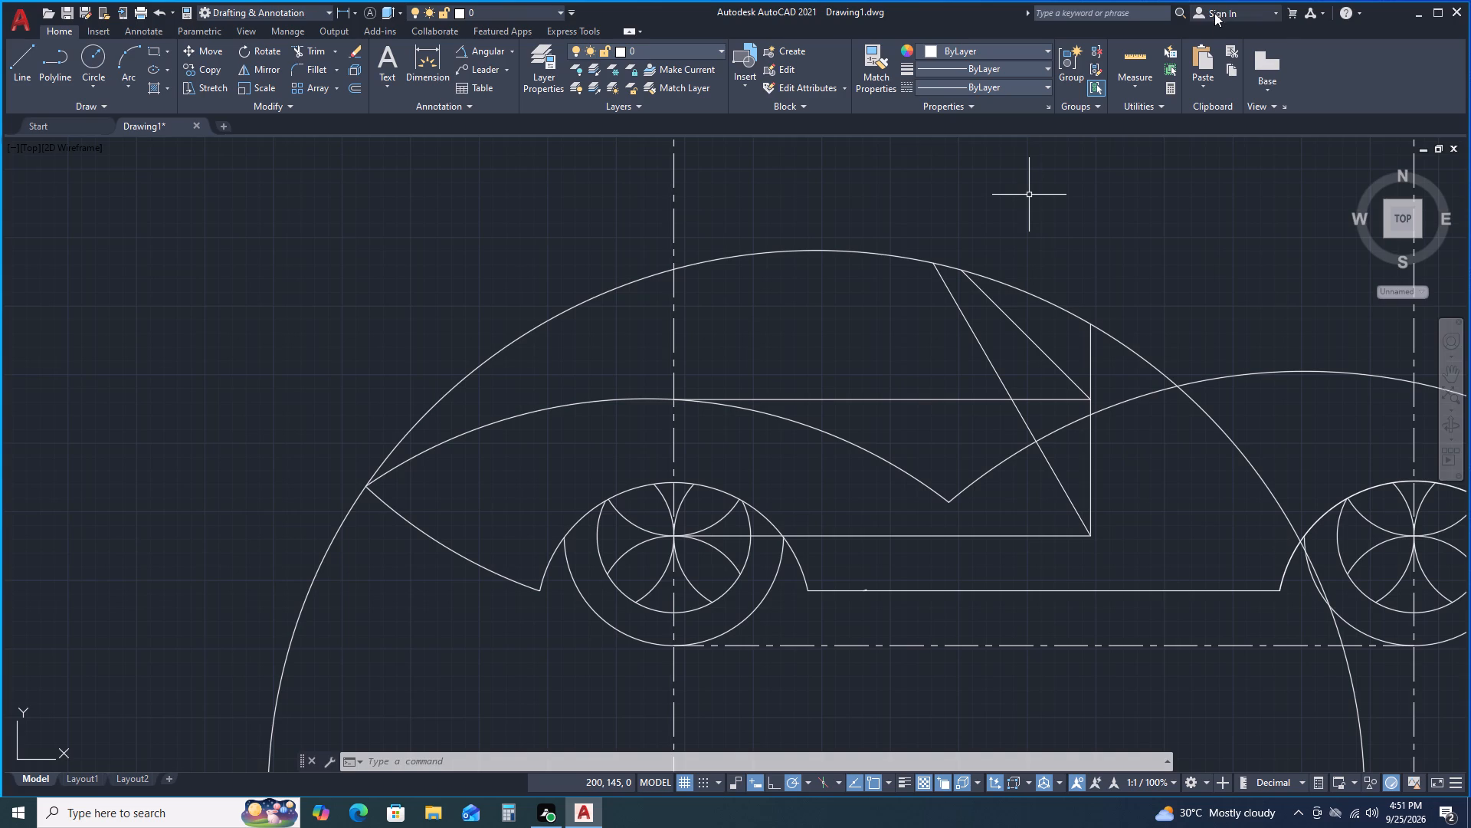
Examine the cabin lines, the large roof circle and the body arcs up close and across the whole car.
{"action": "scroll", "coordinate": [1197, 222], "scroll_direction": "down", "scroll_amount": 1}
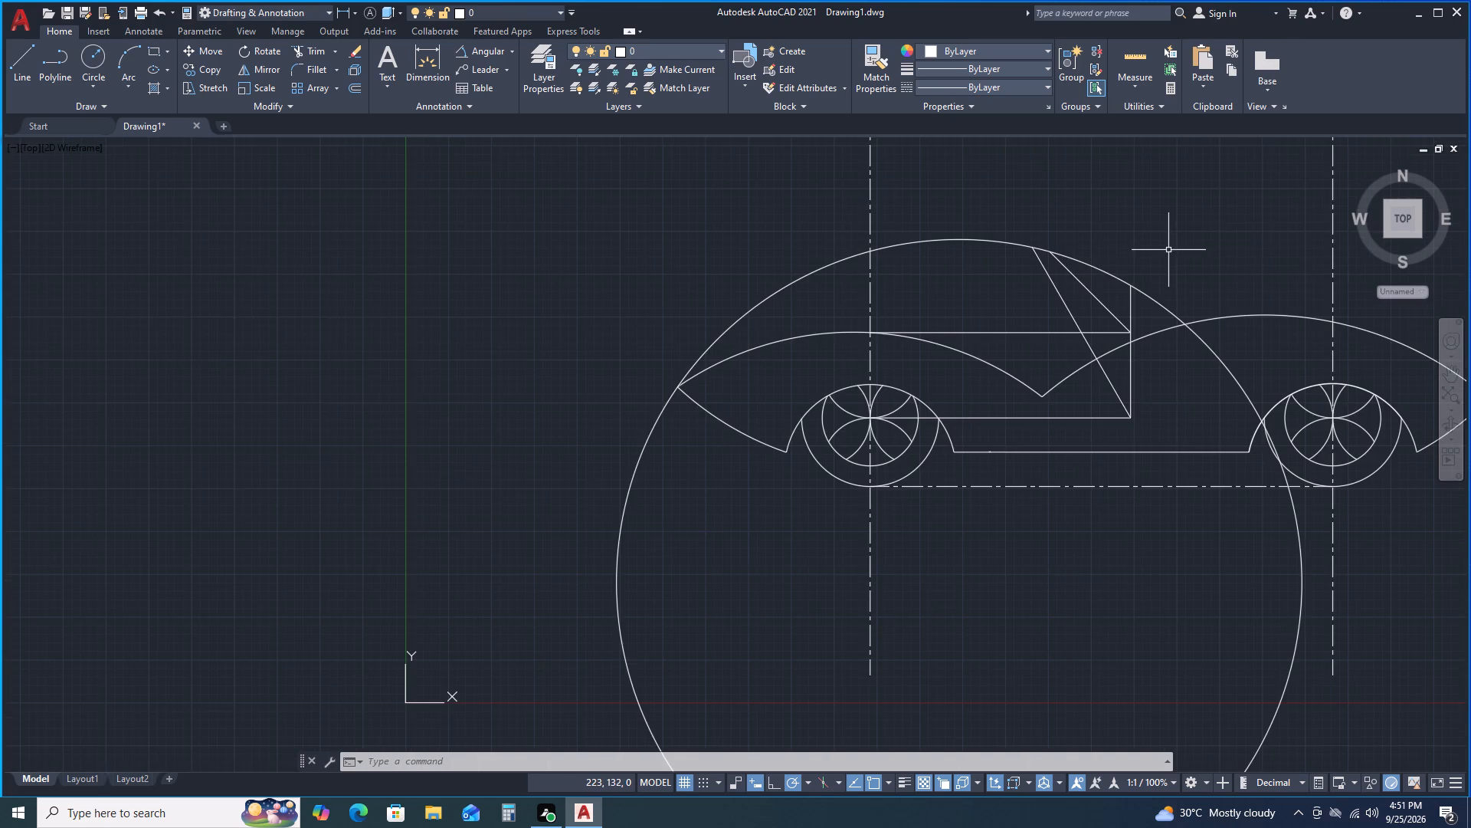
{"action": "middle_click_drag", "start_coordinate": [1076, 261], "coordinate": [928, 274]}
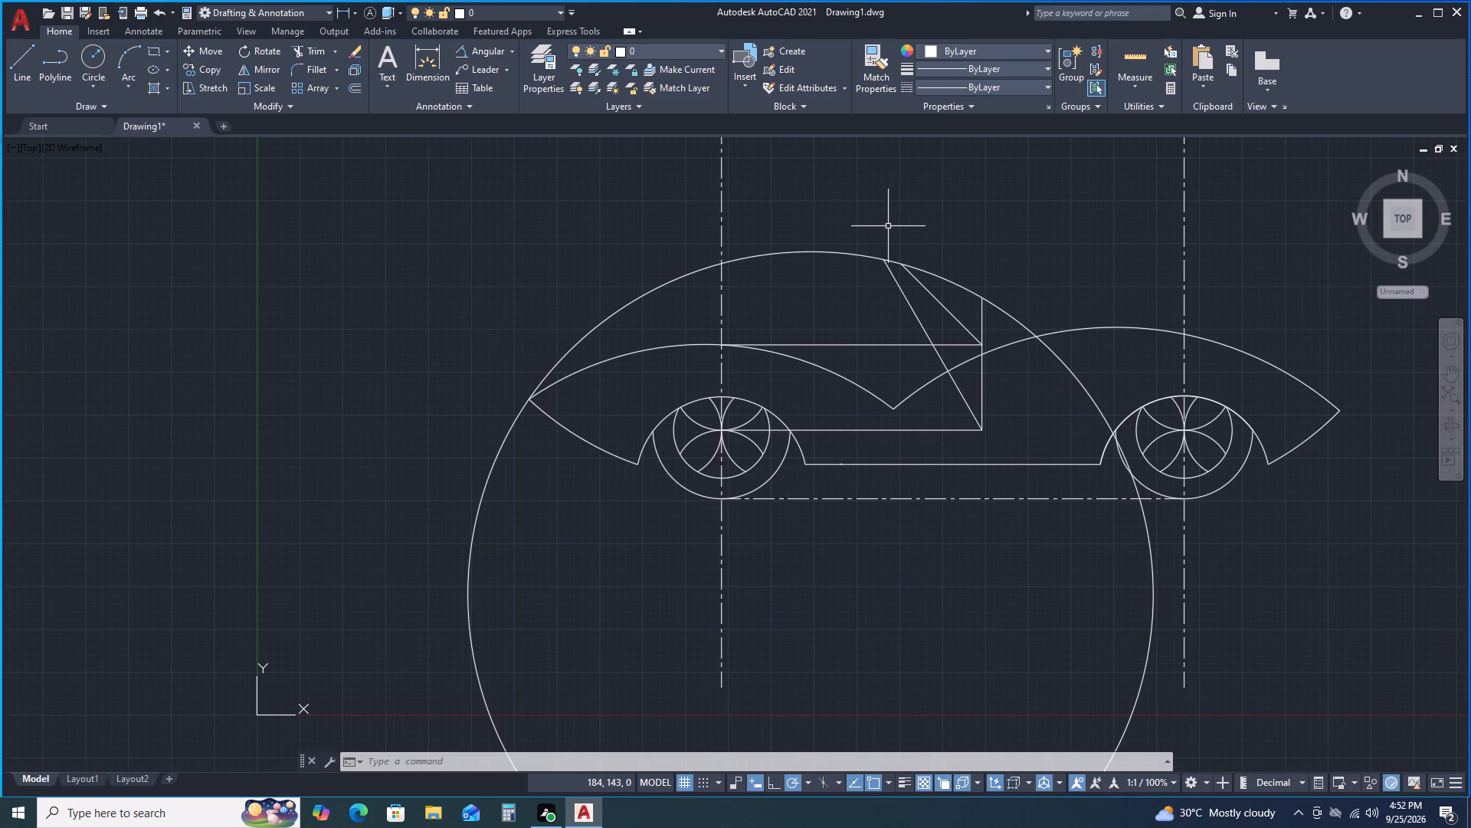
{"action": "scroll", "coordinate": [970, 276], "scroll_direction": "up", "scroll_amount": 2}
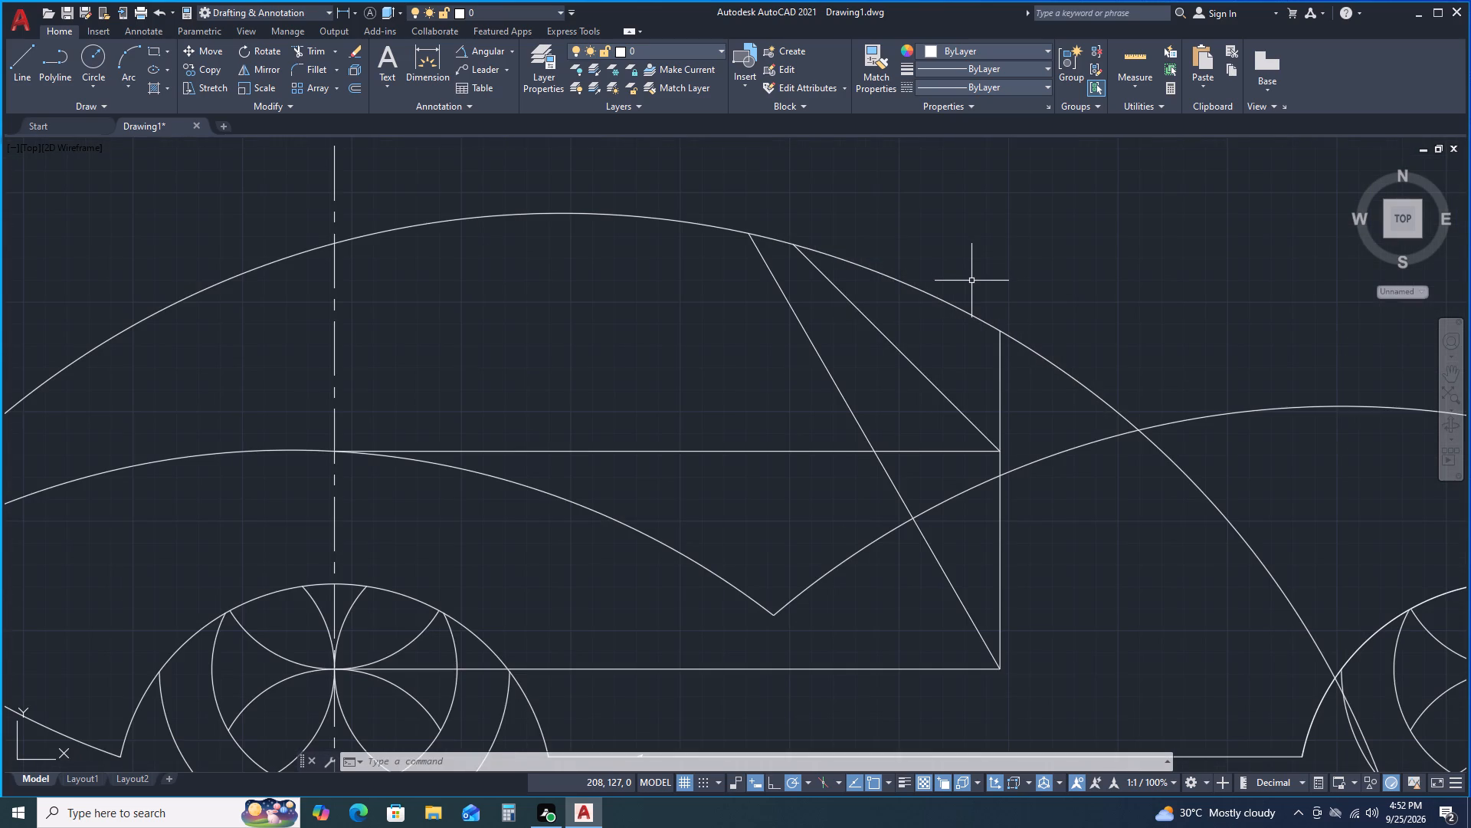
{"action": "middle_click_drag", "start_coordinate": [1054, 243], "coordinate": [1029, 256]}
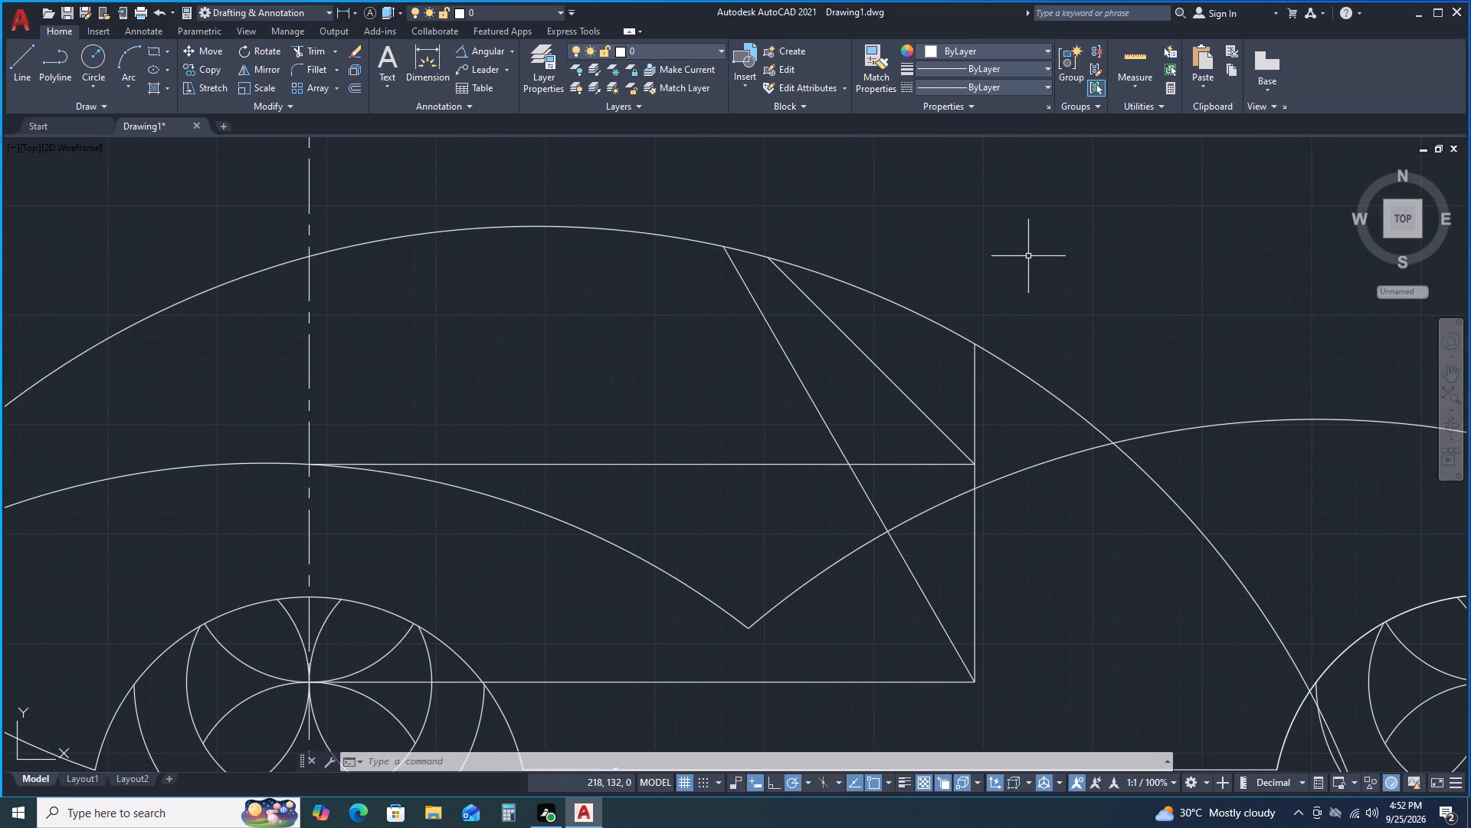
{"action": "scroll", "coordinate": [1024, 261], "scroll_direction": "down", "scroll_amount": 1}
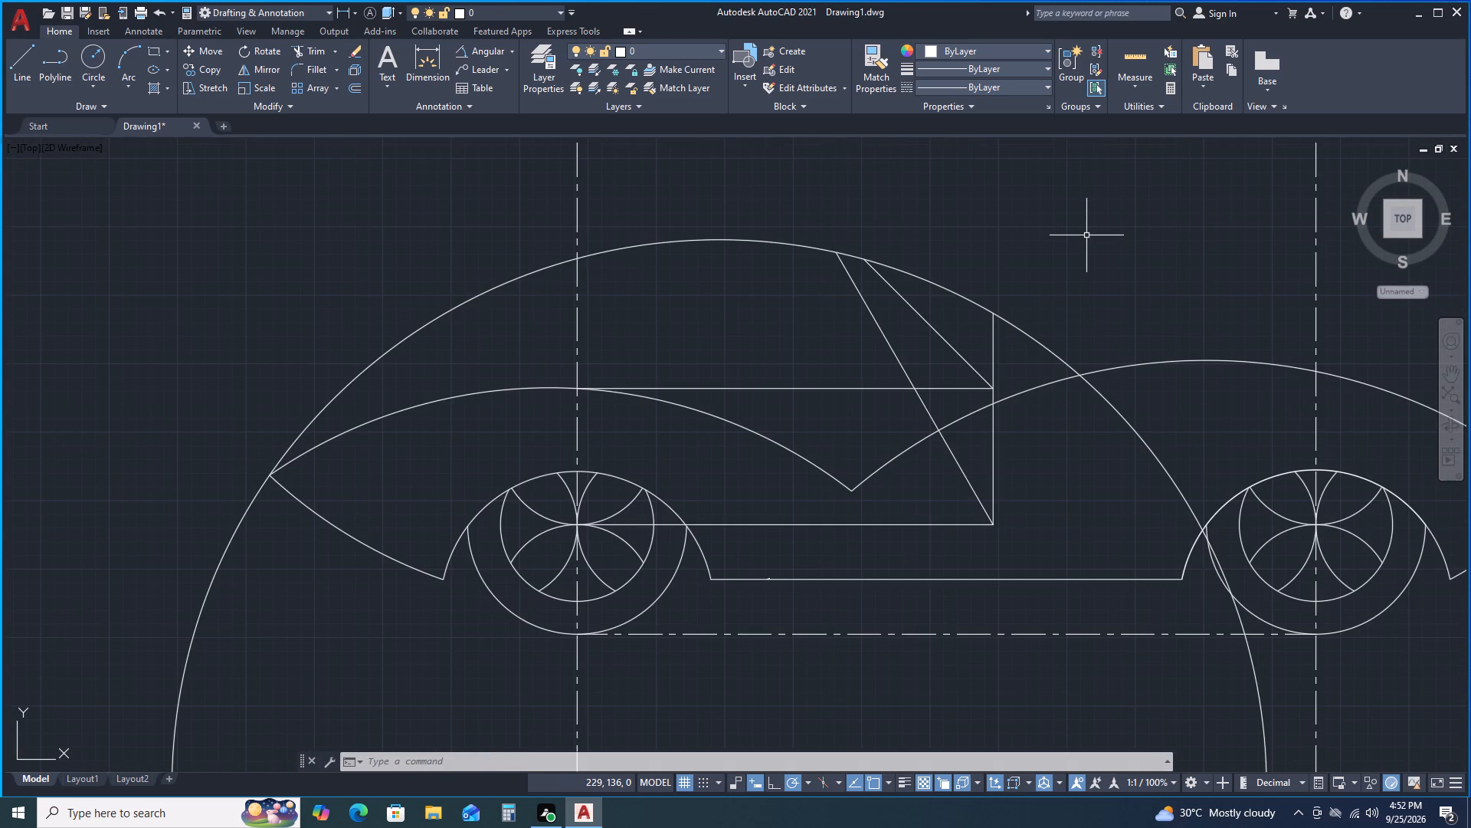
{"action": "scroll", "coordinate": [1073, 141], "scroll_direction": "down", "scroll_amount": 1}
{"action": "middle_click_drag", "start_coordinate": [1089, 195], "coordinate": [1076, 195]}
{"action": "middle_click_drag", "start_coordinate": [999, 193], "coordinate": [978, 191]}
{"action": "middle_click", "coordinate": [967, 191]}
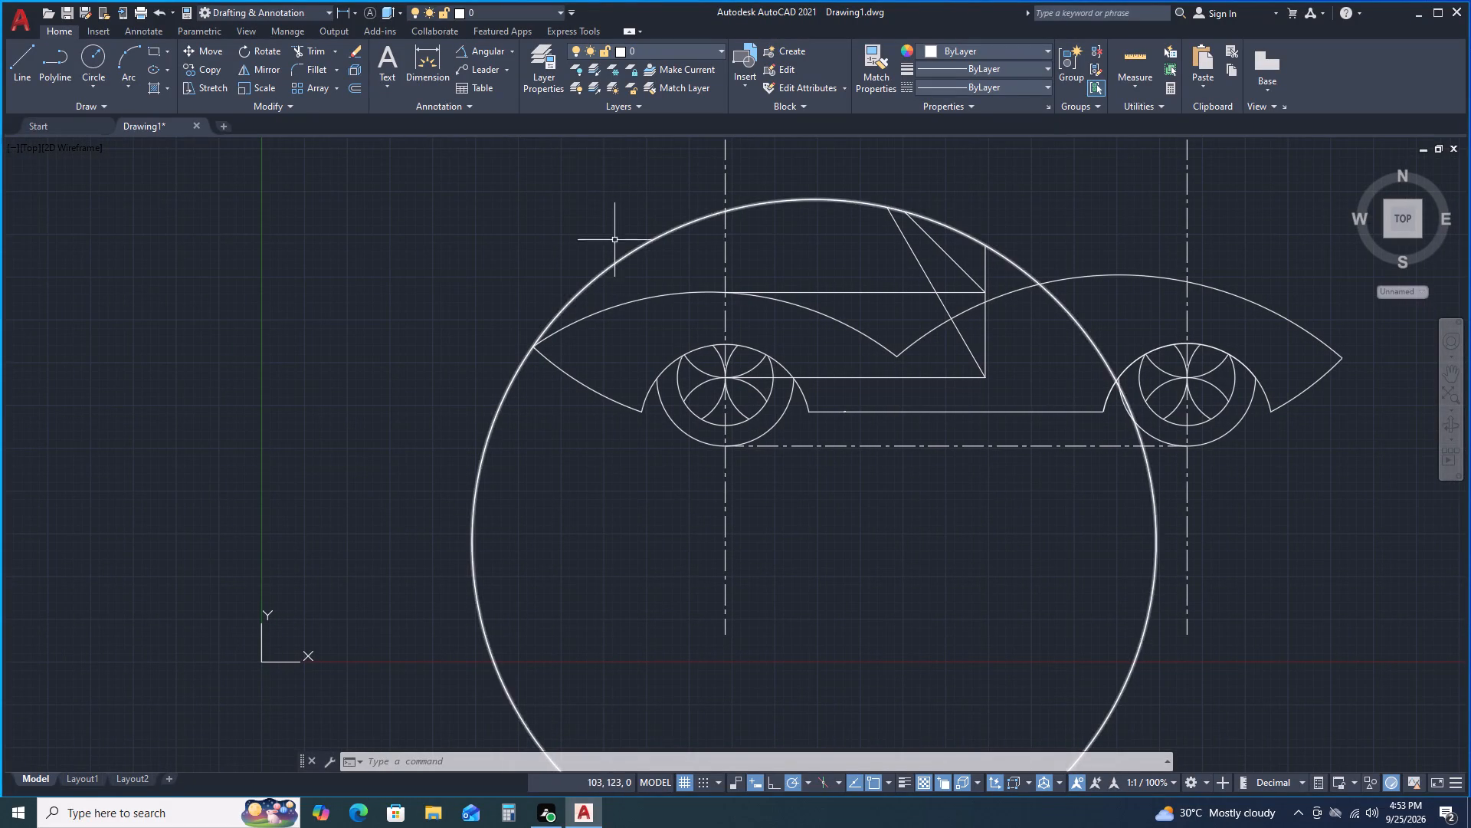
Start trimming the overlapping lines in the cabin area.
{"action": "left_click", "coordinate": [314, 51]}
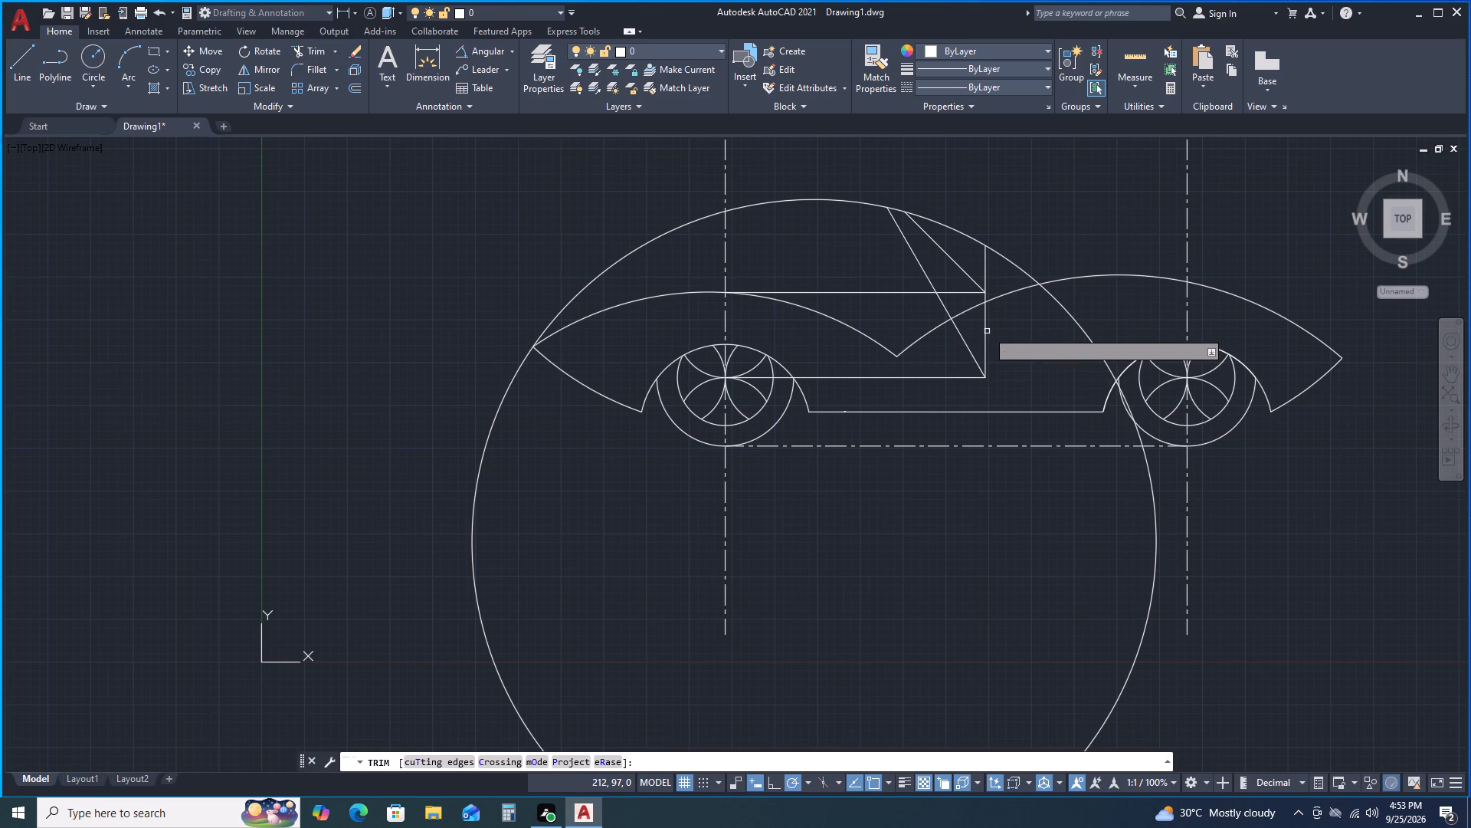
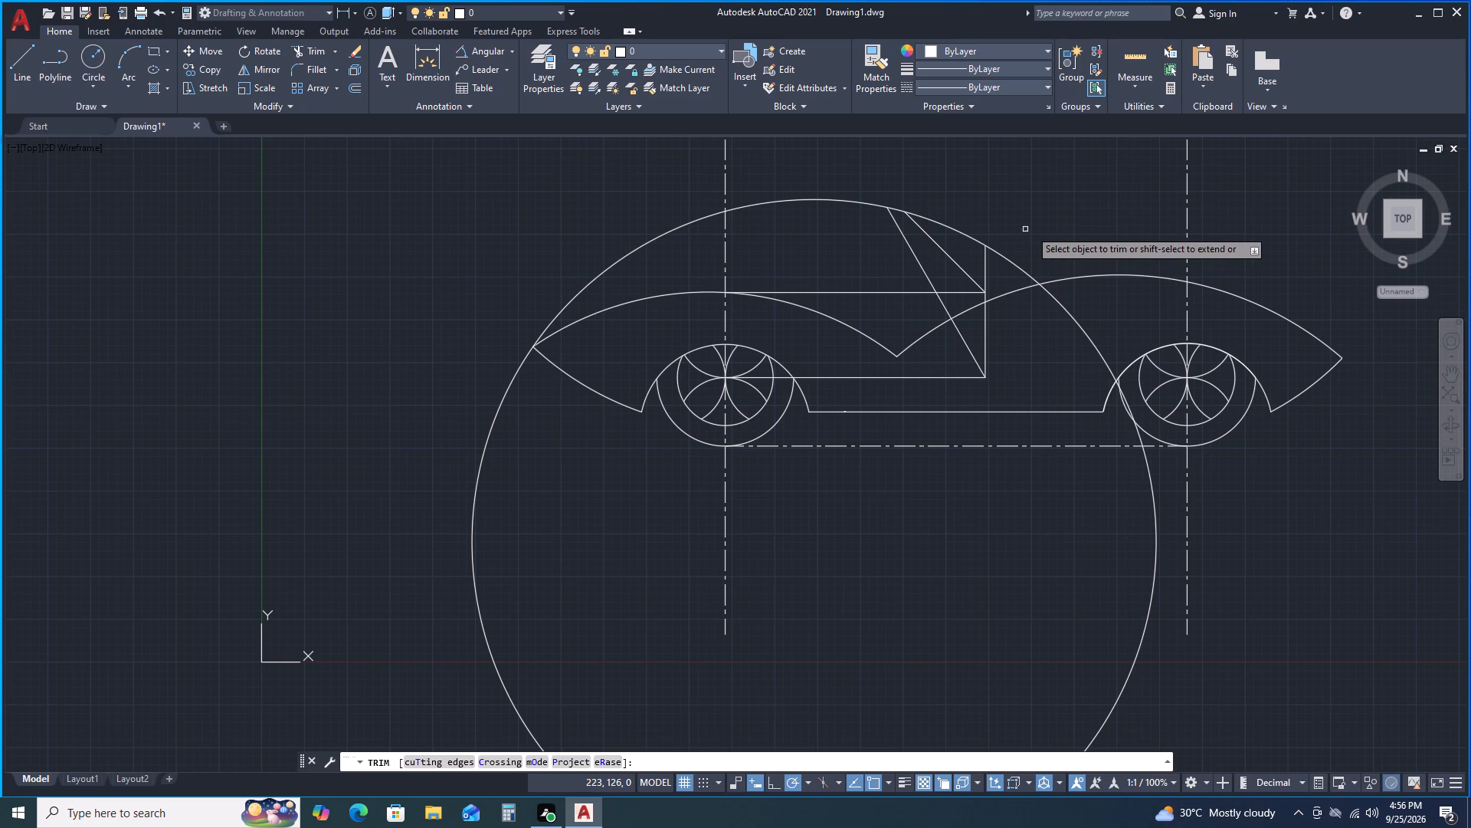
Trim the lower part of the large roof circle, from the car's left tip round to the horizontal centreline under the wheels.
{"action": "middle_click_drag", "start_coordinate": [1026, 247], "coordinate": [778, 183]}
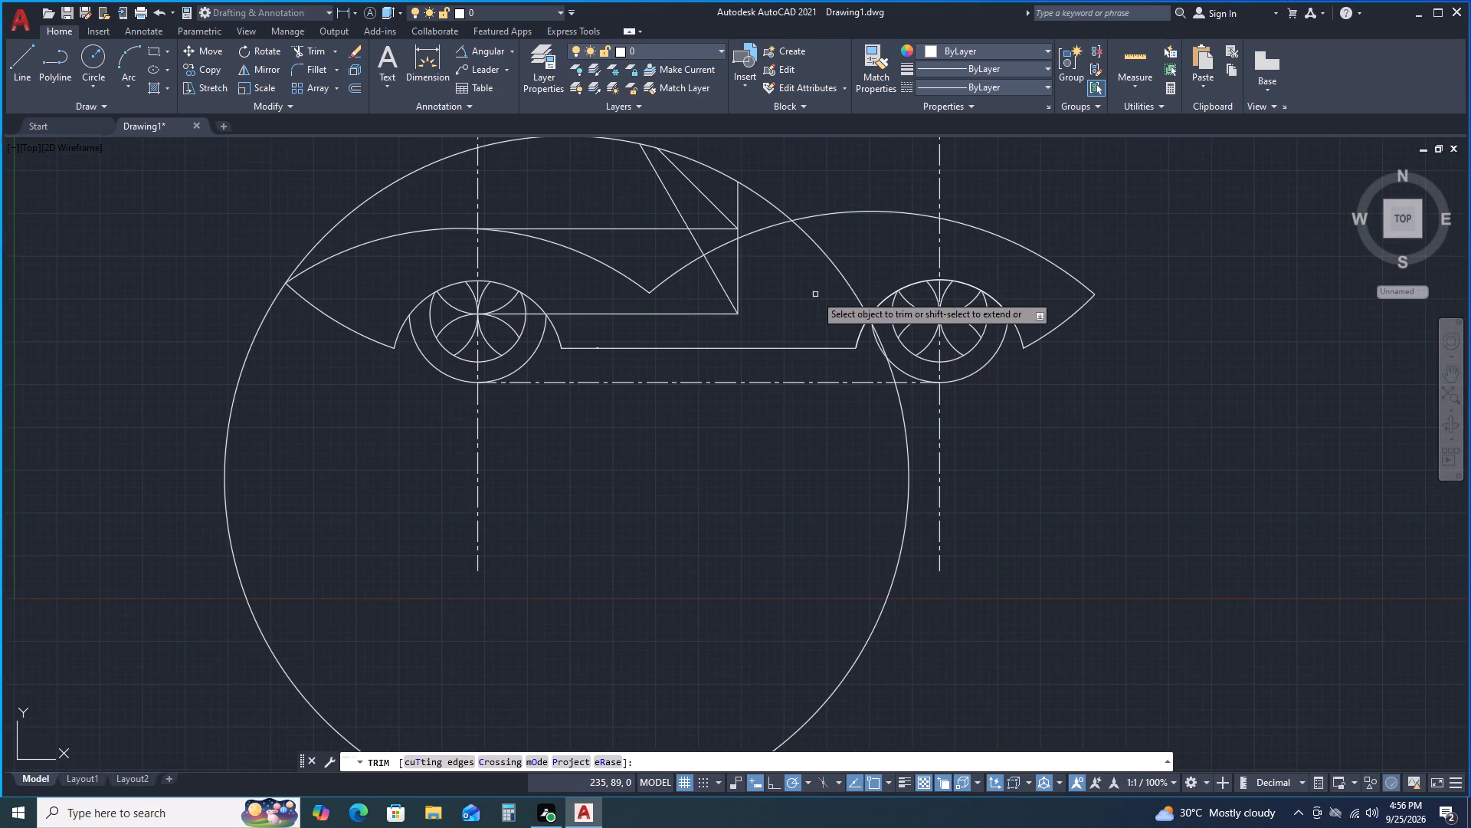
{"action": "middle_click_drag", "start_coordinate": [793, 302], "coordinate": [671, 408]}
{"action": "key", "text": "space"}
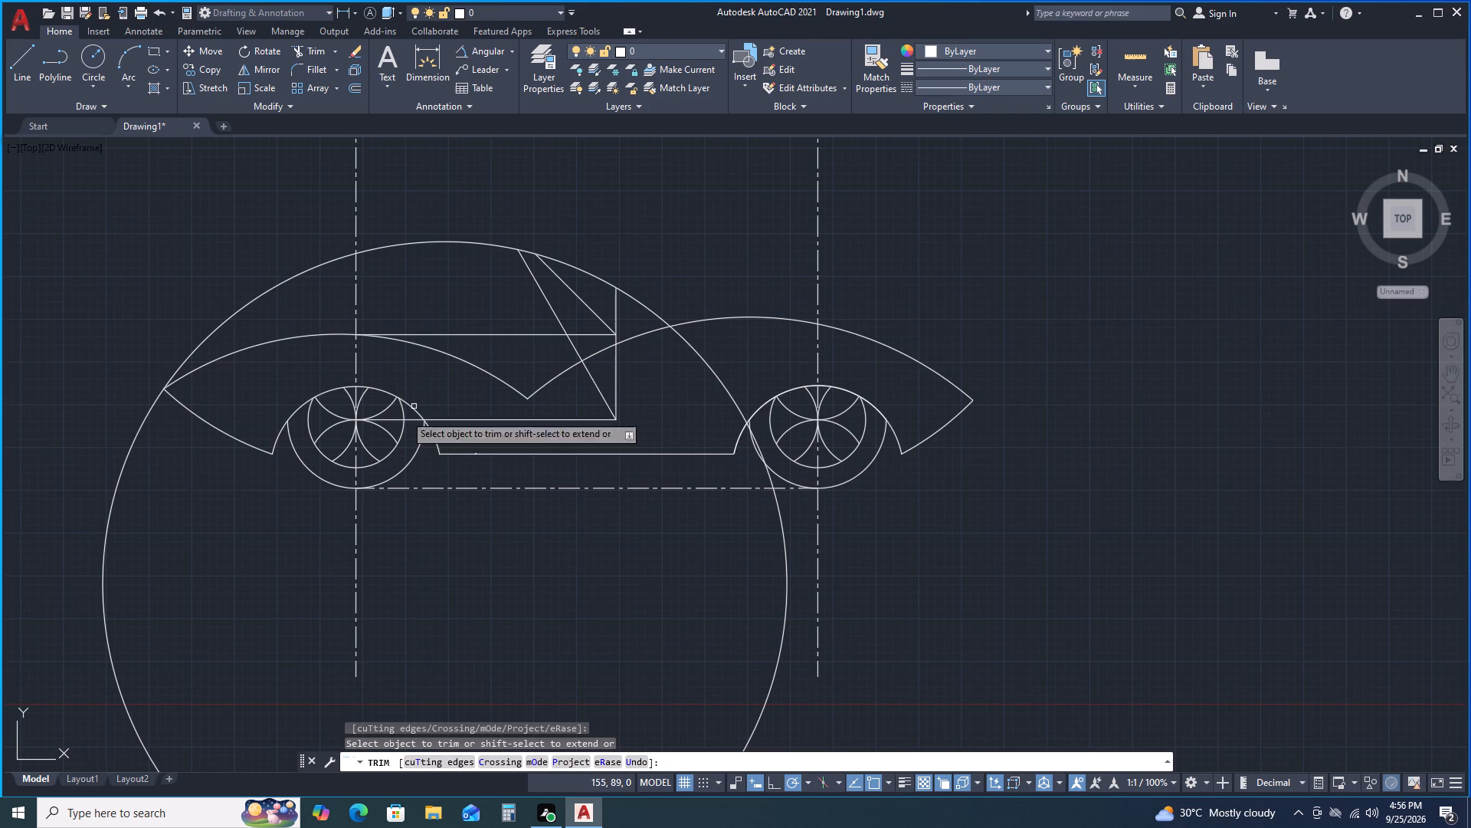
{"action": "left_click", "coordinate": [114, 491]}
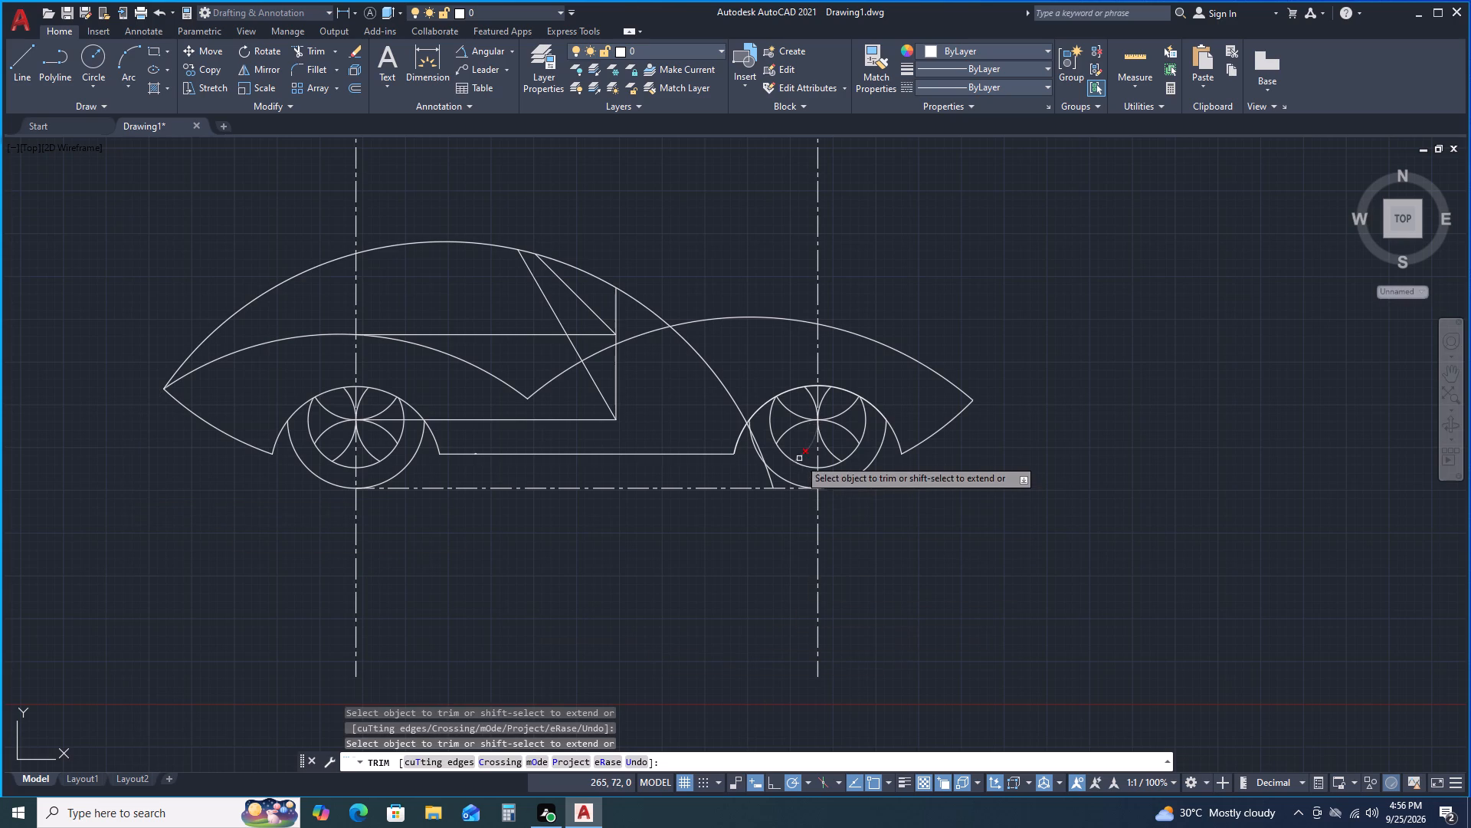
Trim the leftover roof circle pieces across the right wheel so the roof arc ends at that wheel's arch.
{"action": "scroll", "coordinate": [799, 458], "scroll_direction": "up", "scroll_amount": 2}
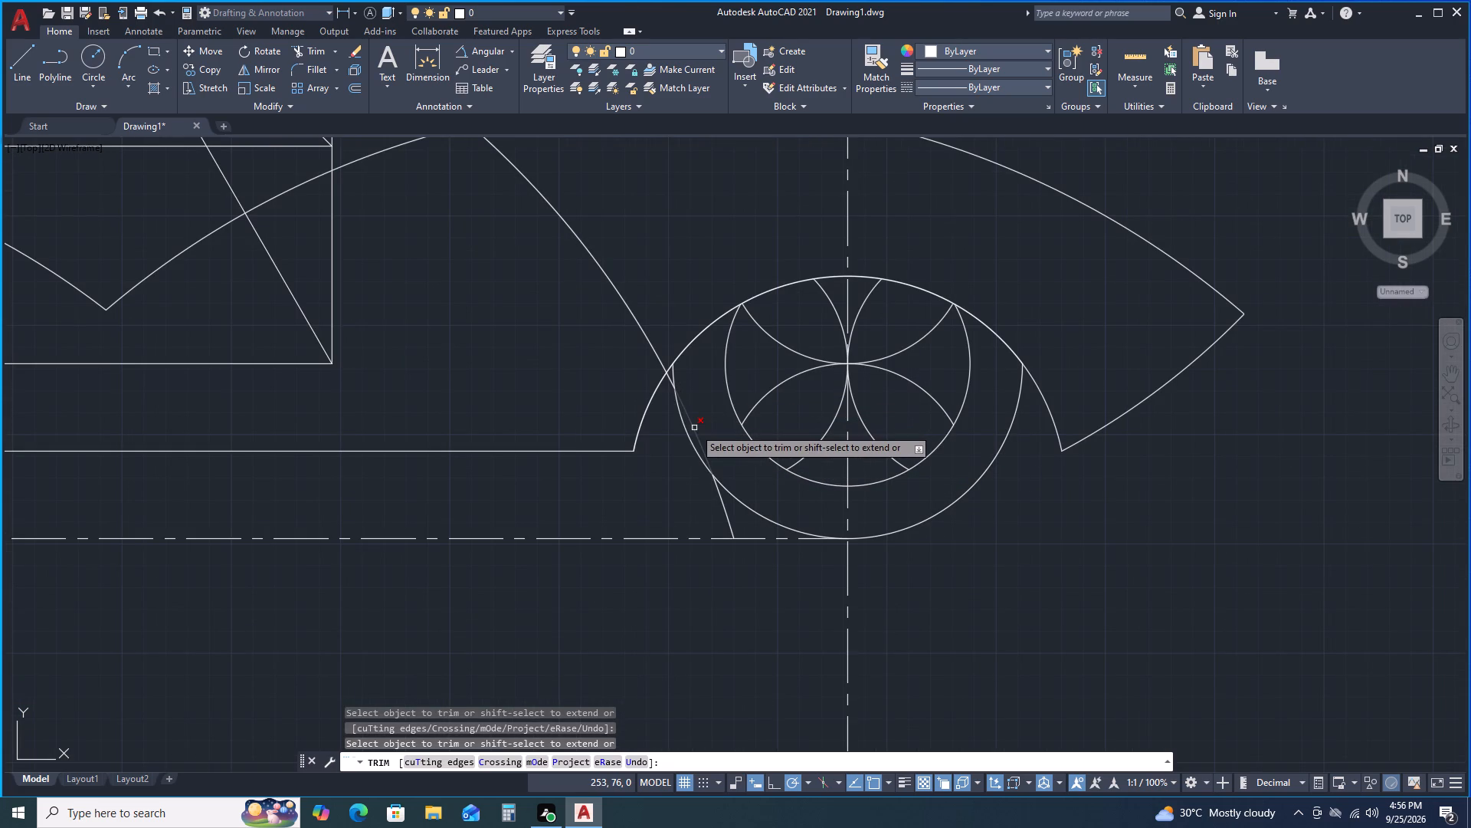
{"action": "left_click", "coordinate": [694, 428]}
{"action": "left_click", "coordinate": [721, 505]}
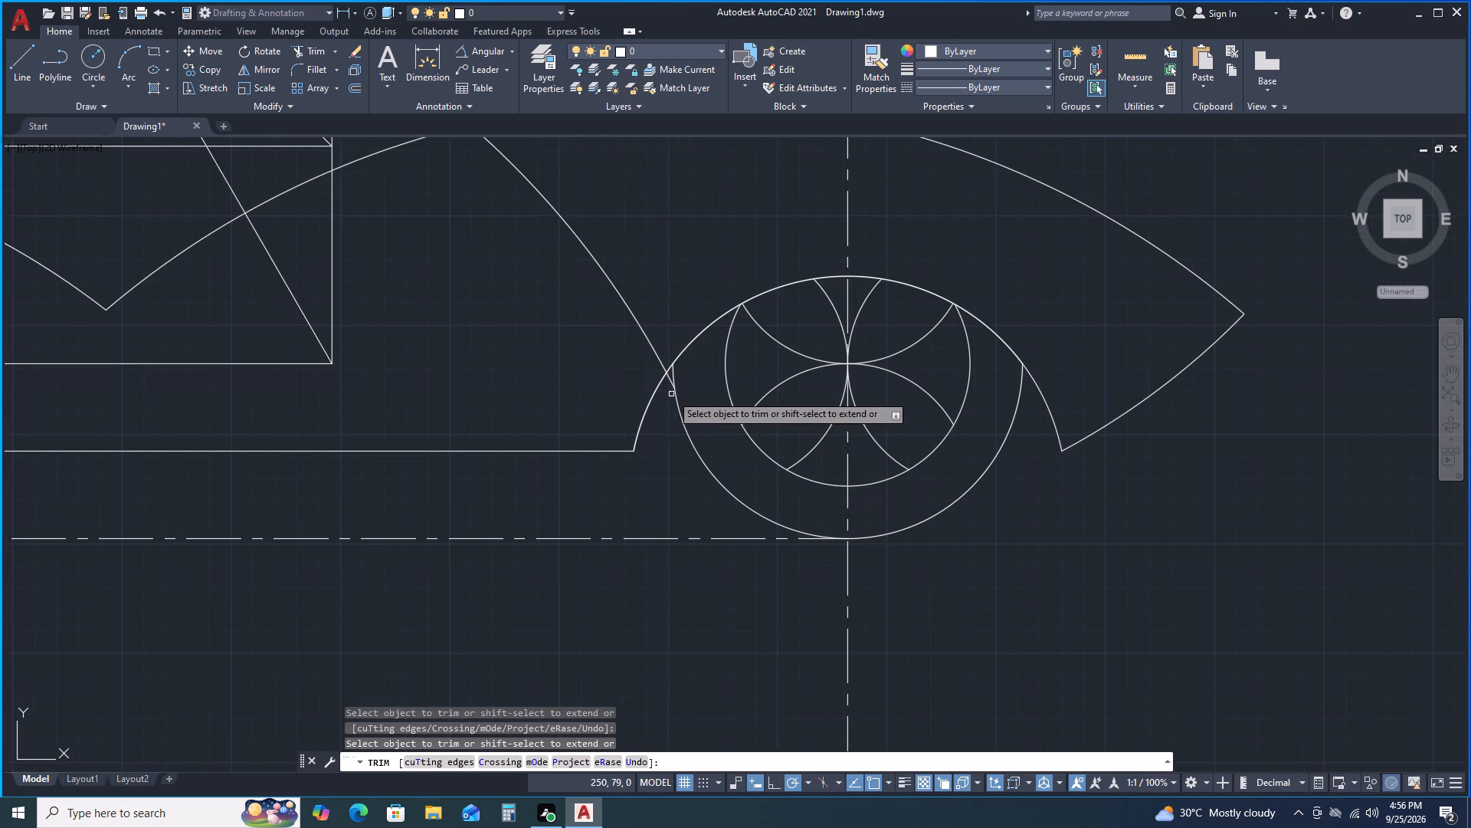
{"action": "scroll", "coordinate": [667, 368], "scroll_direction": "up", "scroll_amount": 1}
{"action": "scroll", "coordinate": [667, 363], "scroll_direction": "down", "scroll_amount": 1}
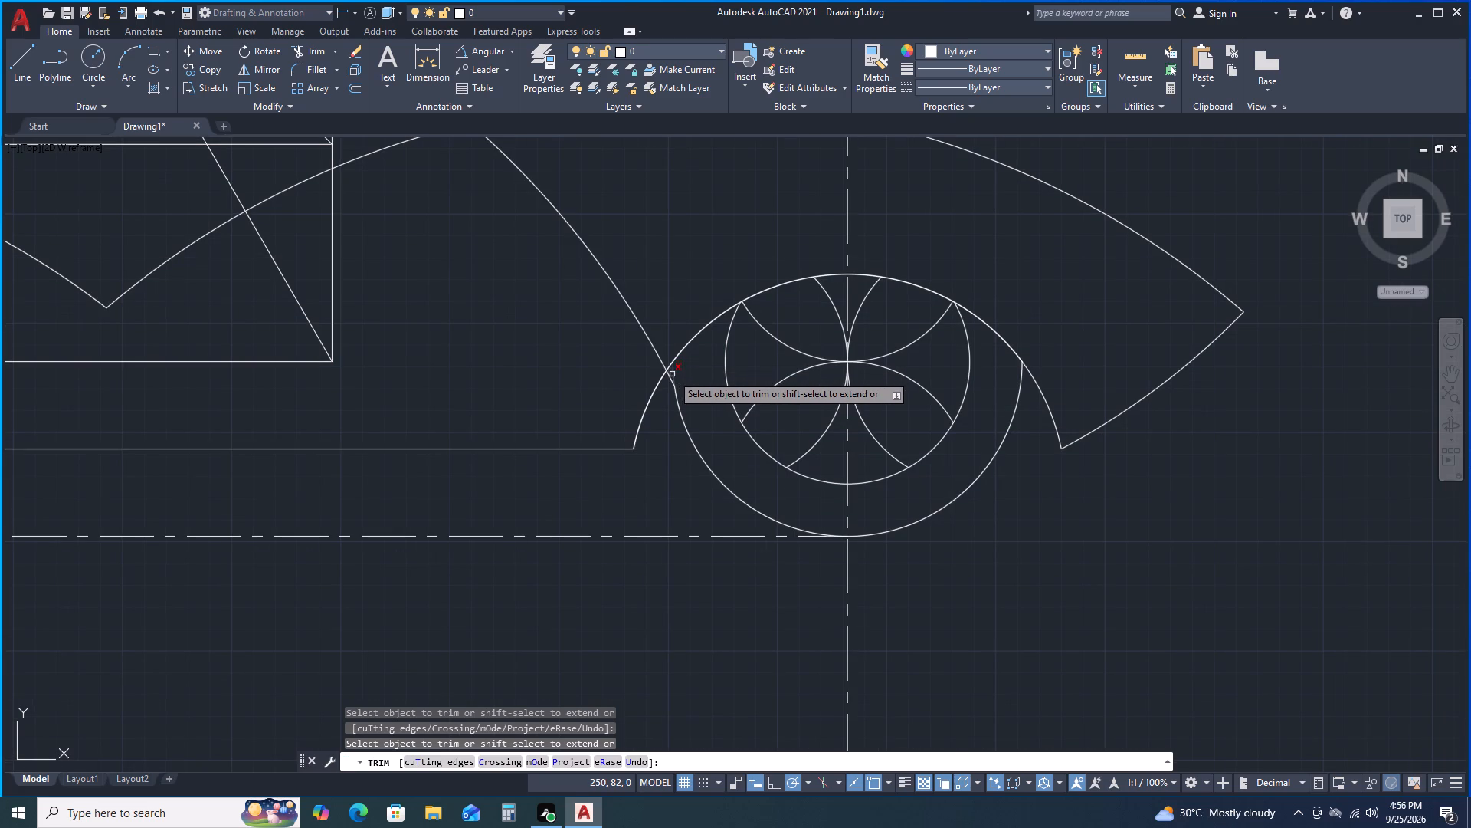
{"action": "left_click", "coordinate": [670, 377]}
{"action": "scroll", "coordinate": [680, 324], "scroll_direction": "up", "scroll_amount": 1}
{"action": "scroll", "coordinate": [680, 324], "scroll_direction": "down", "scroll_amount": 1}
{"action": "scroll", "coordinate": [680, 324], "scroll_direction": "up", "scroll_amount": 1}
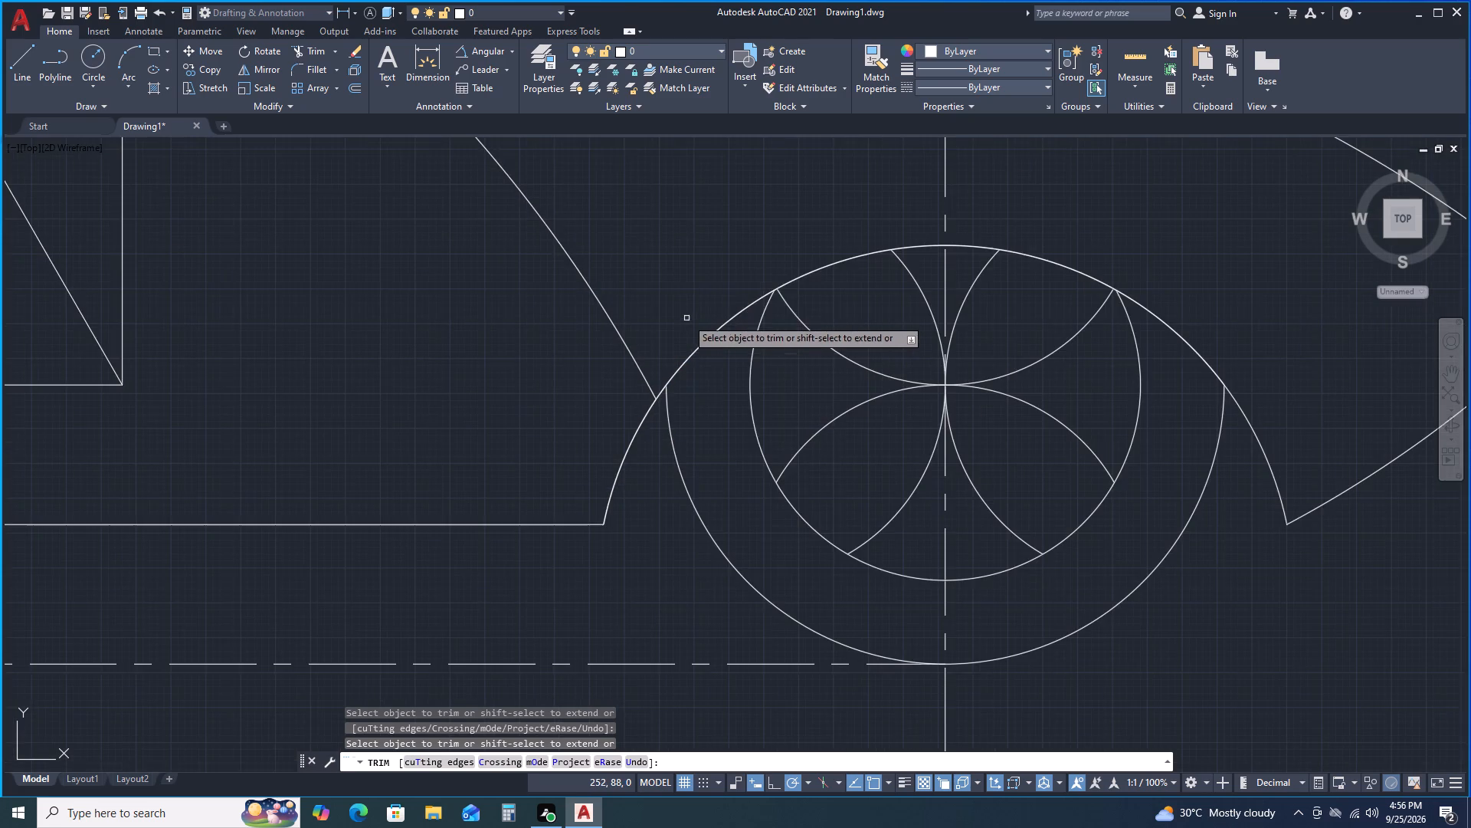
{"action": "scroll", "coordinate": [683, 287], "scroll_direction": "down", "scroll_amount": 3}
{"action": "scroll", "coordinate": [589, 585], "scroll_direction": "down", "scroll_amount": 1}
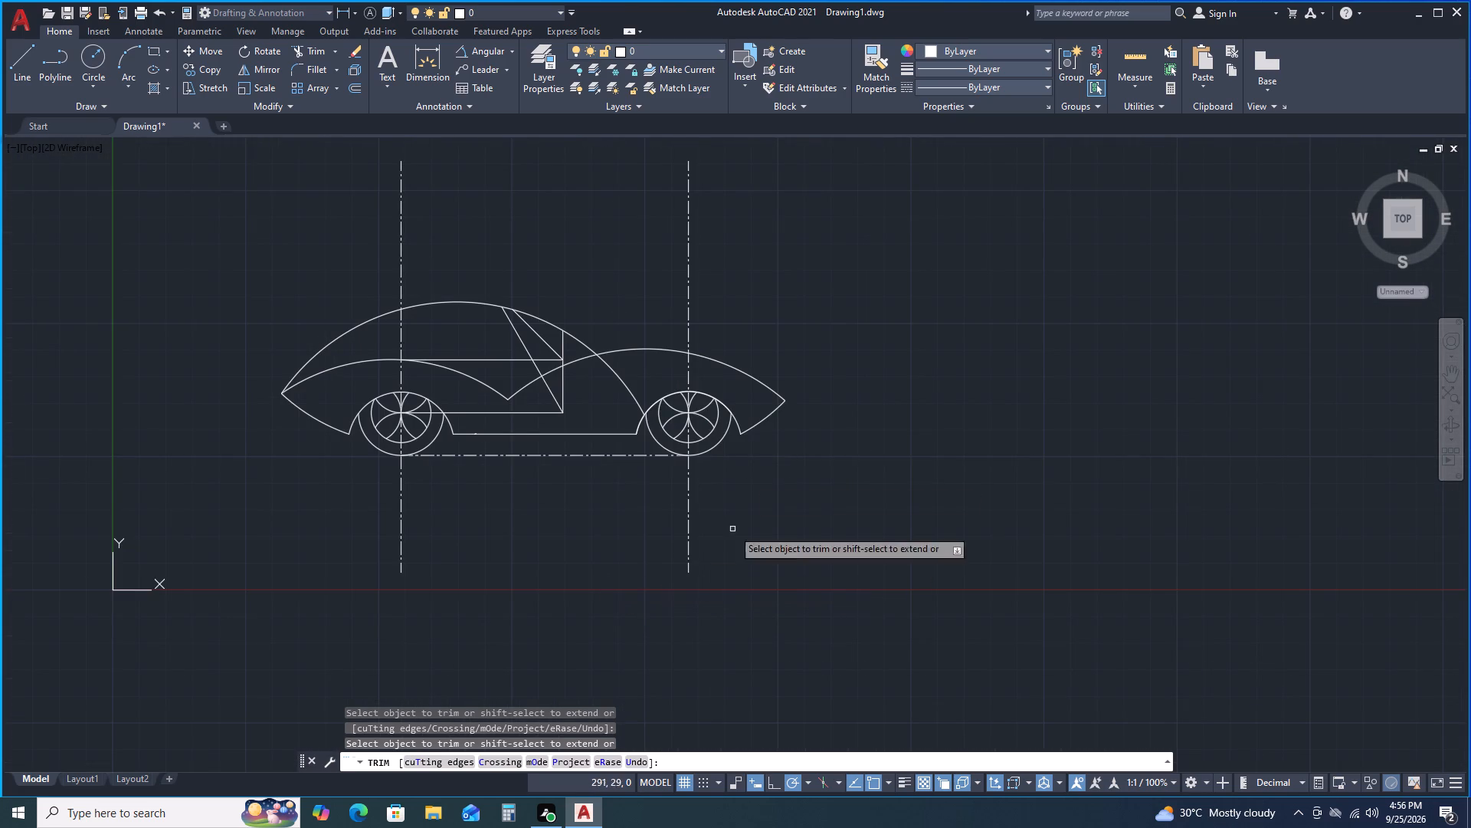
{"action": "key", "text": "space"}
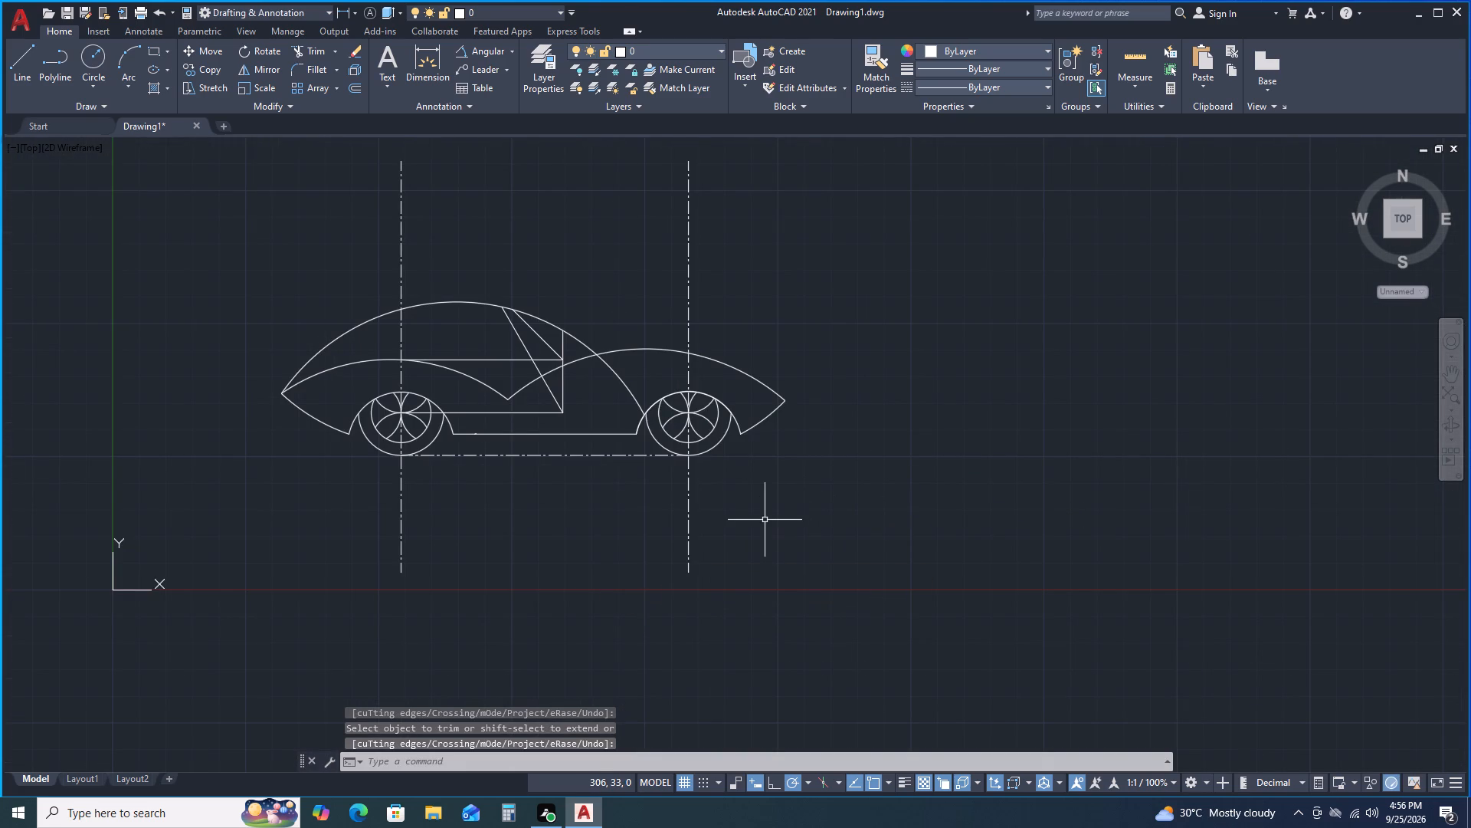
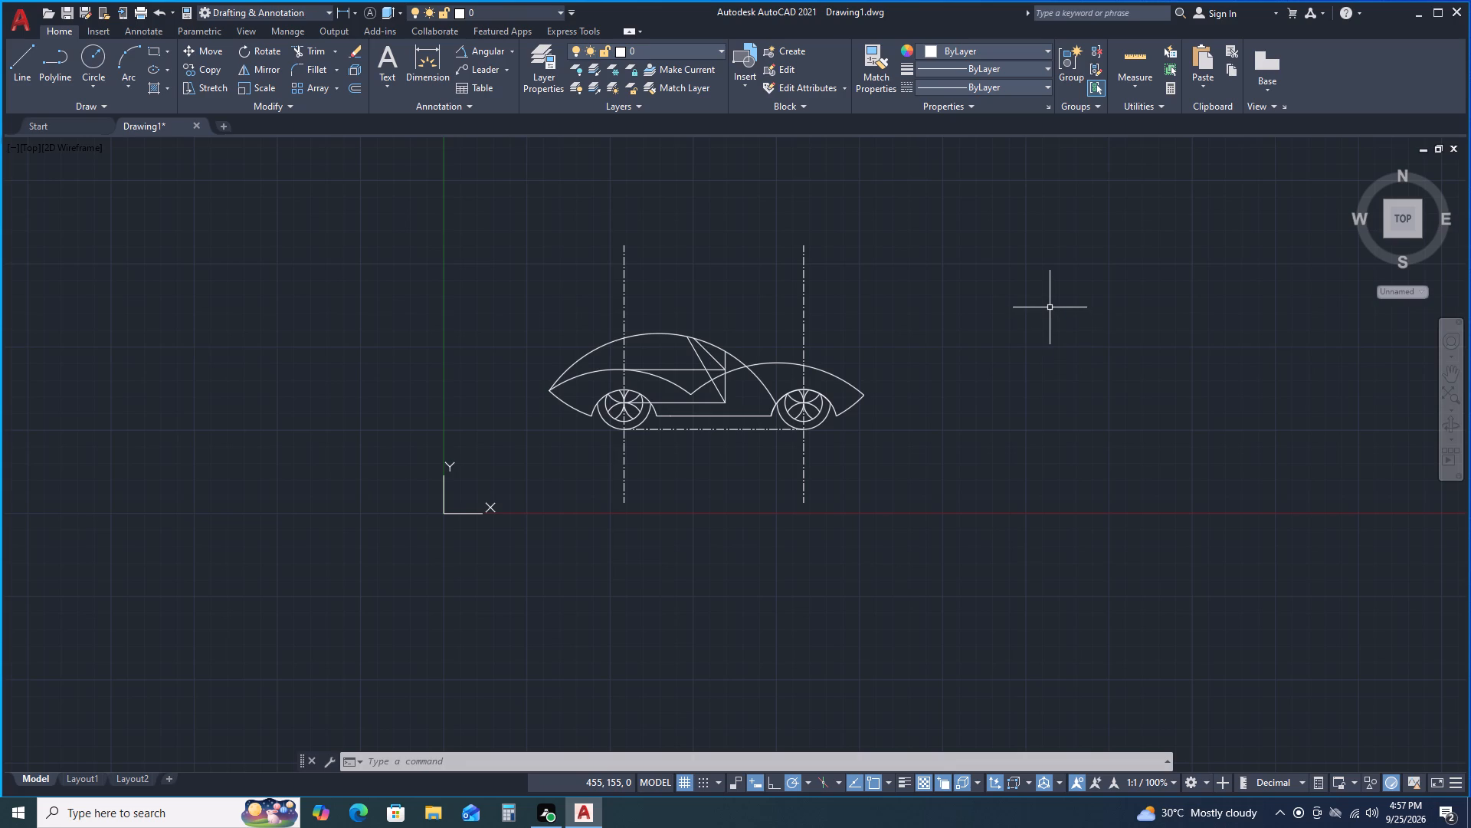
Draw a circle of radius 95 mm concentric with the large roof arc.
{"action": "middle_click_drag", "start_coordinate": [901, 361], "coordinate": [920, 367]}
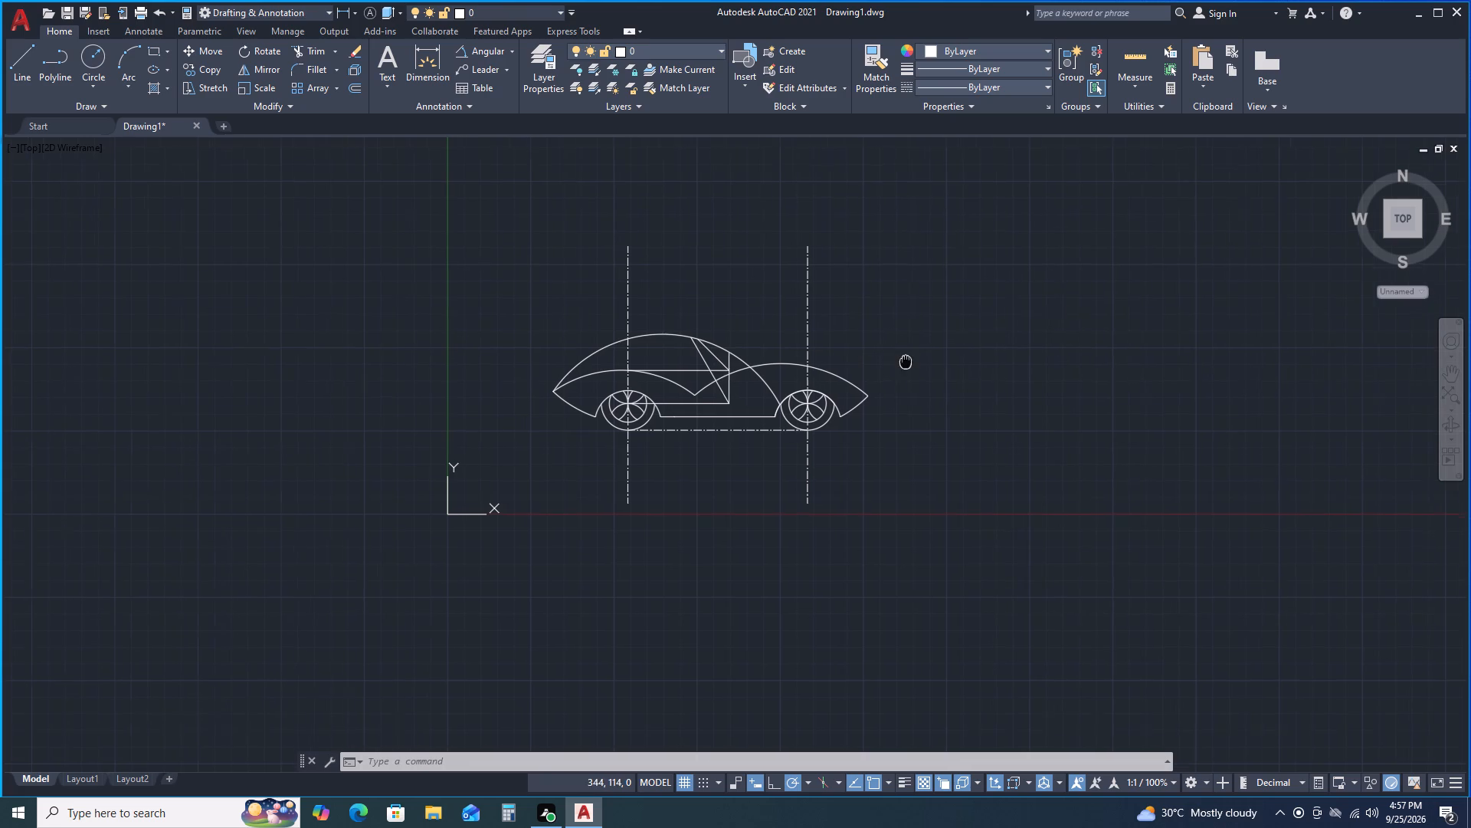
{"action": "middle_click_drag", "start_coordinate": [920, 367], "coordinate": [929, 369]}
{"action": "scroll", "coordinate": [896, 343], "scroll_direction": "up", "scroll_amount": 2}
{"action": "middle_click_drag", "start_coordinate": [792, 385], "coordinate": [808, 385]}
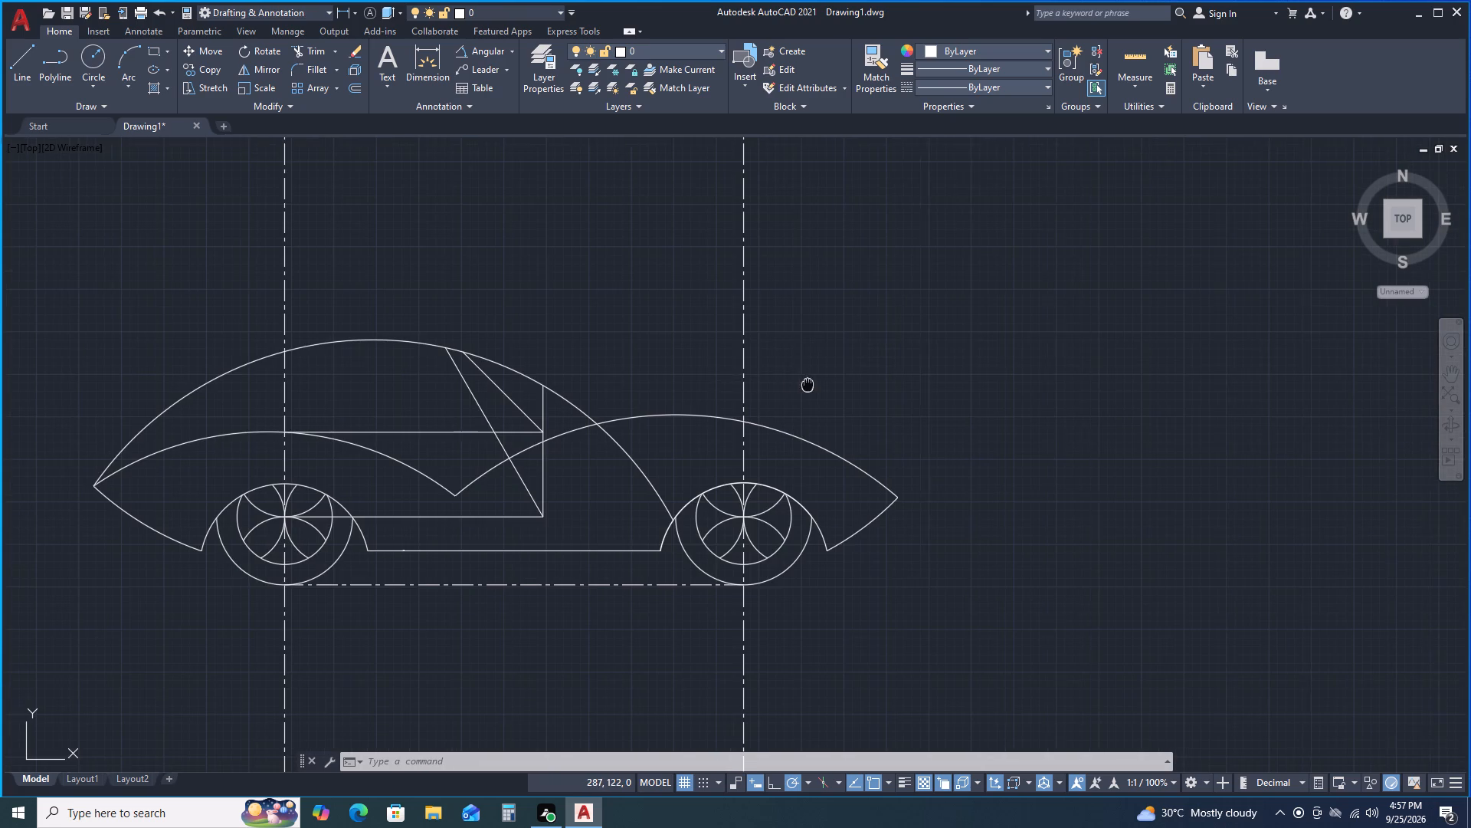
{"action": "middle_click_drag", "start_coordinate": [808, 385], "coordinate": [875, 332]}
{"action": "scroll", "coordinate": [914, 295], "scroll_direction": "down", "scroll_amount": 1}
{"action": "scroll", "coordinate": [914, 295], "scroll_direction": "up", "scroll_amount": 1}
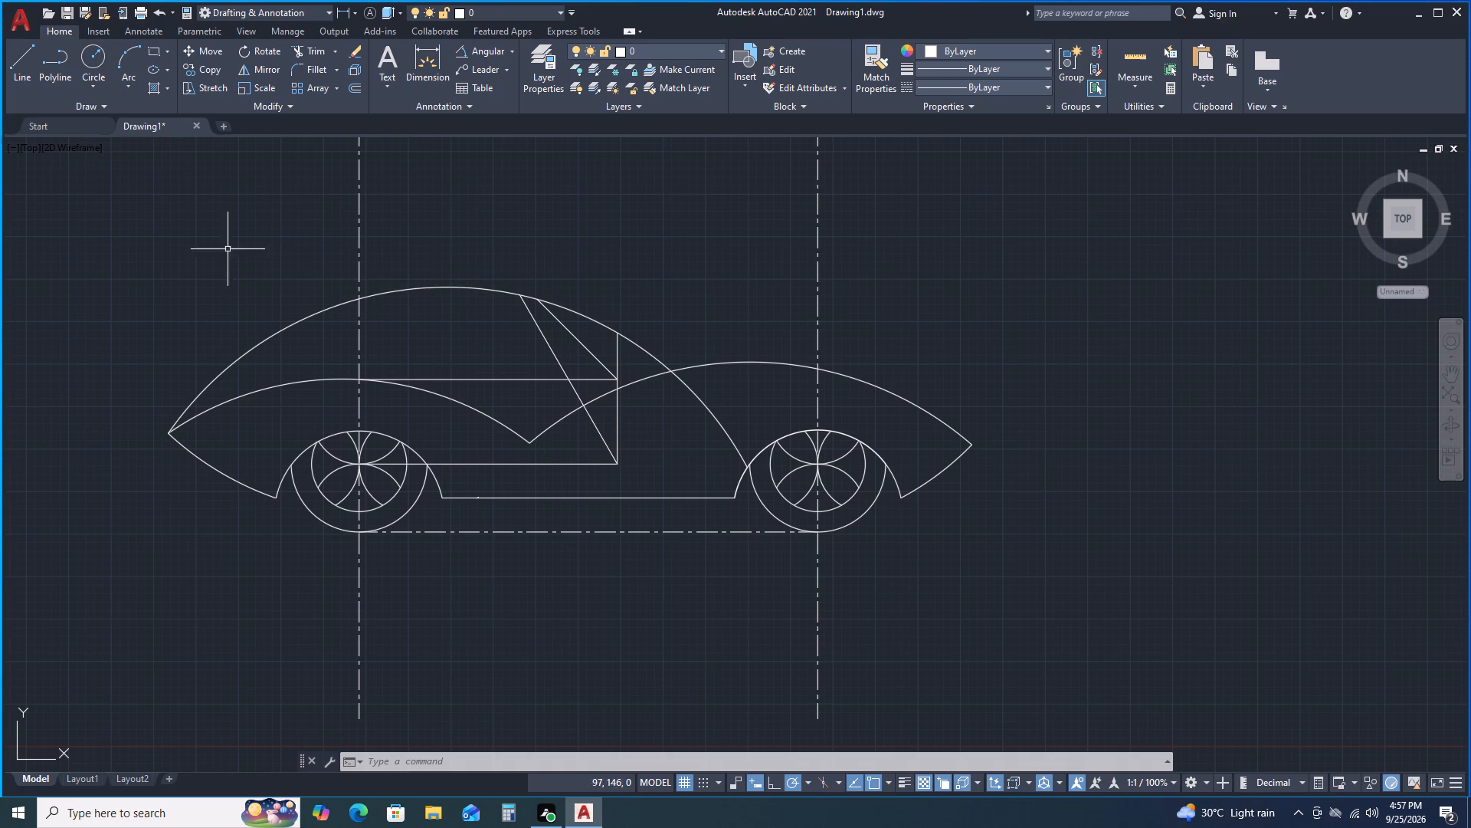
{"action": "left_click", "coordinate": [93, 54]}
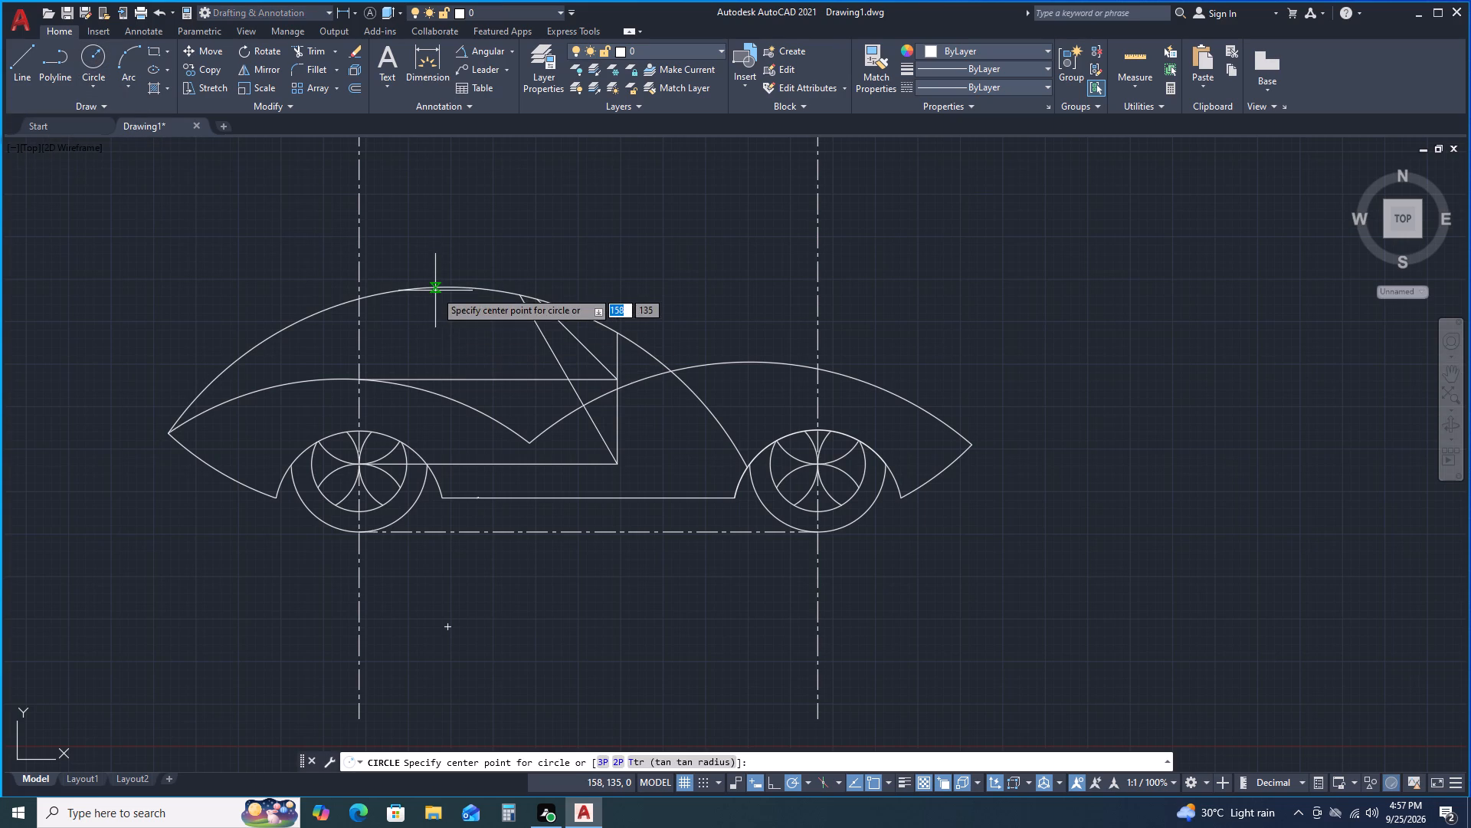
{"action": "left_click", "coordinate": [444, 625]}
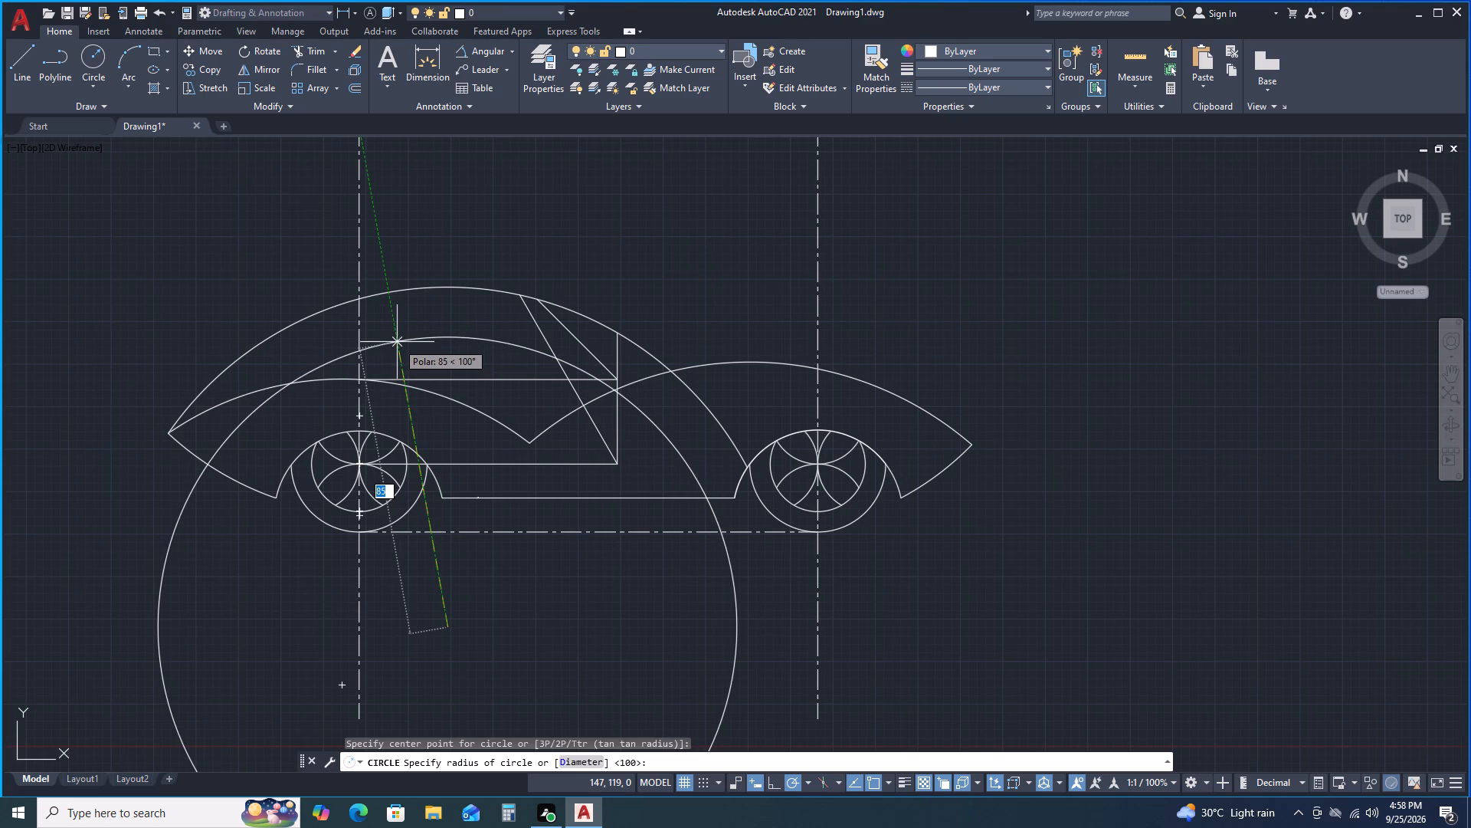
{"action": "type", "text": "95"}
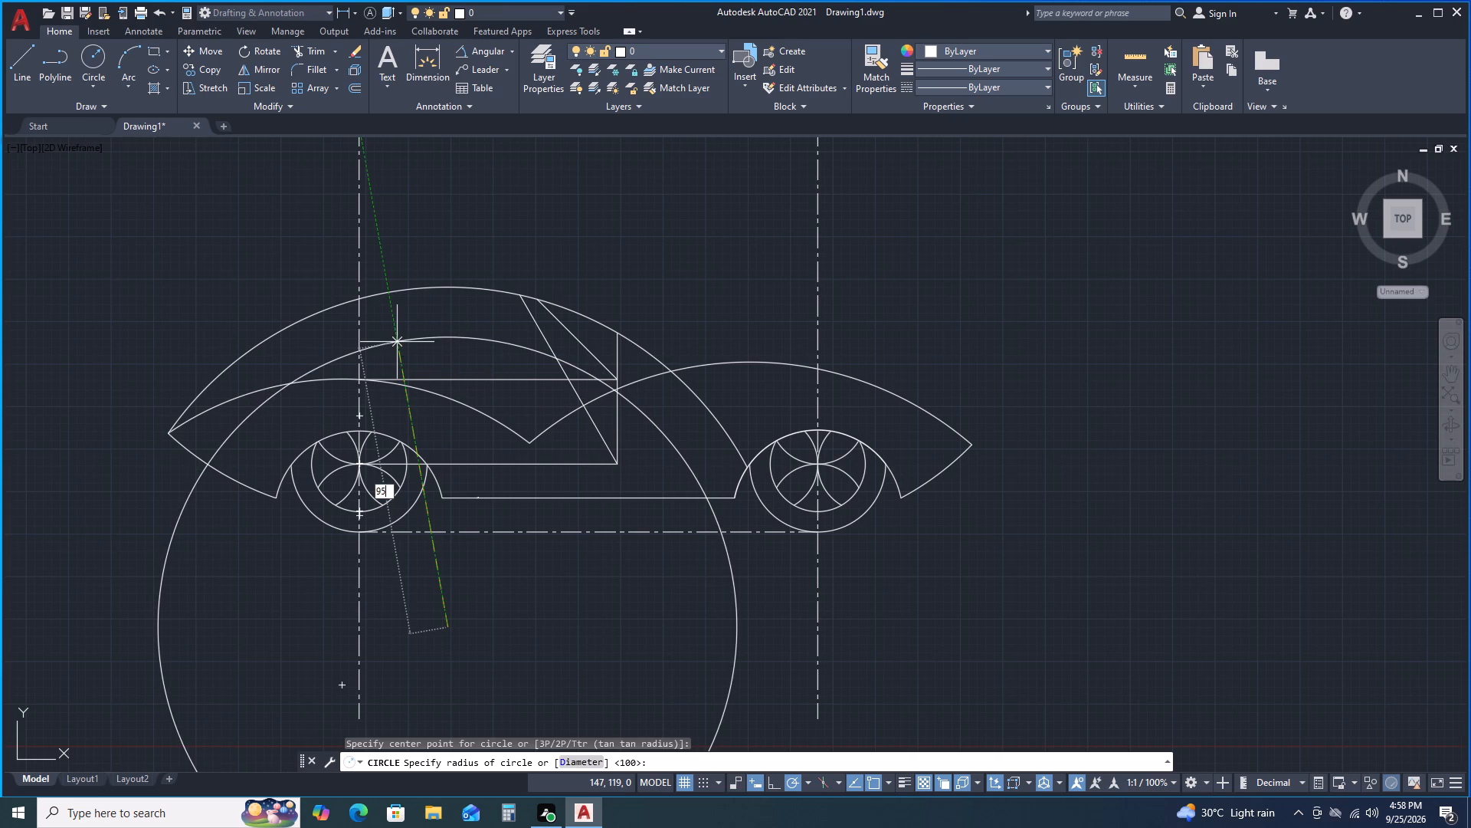
{"action": "key", "text": "Return"}
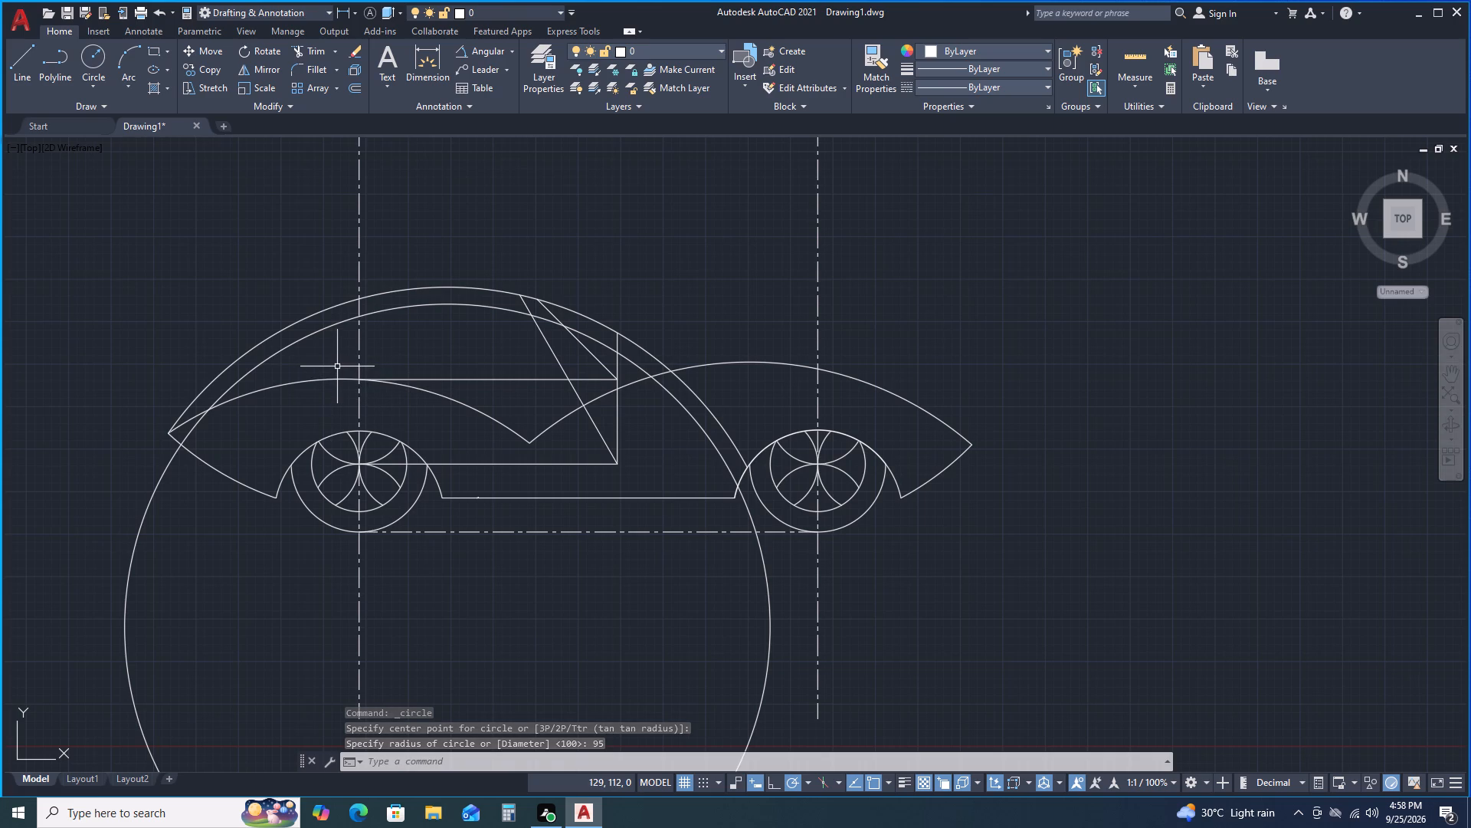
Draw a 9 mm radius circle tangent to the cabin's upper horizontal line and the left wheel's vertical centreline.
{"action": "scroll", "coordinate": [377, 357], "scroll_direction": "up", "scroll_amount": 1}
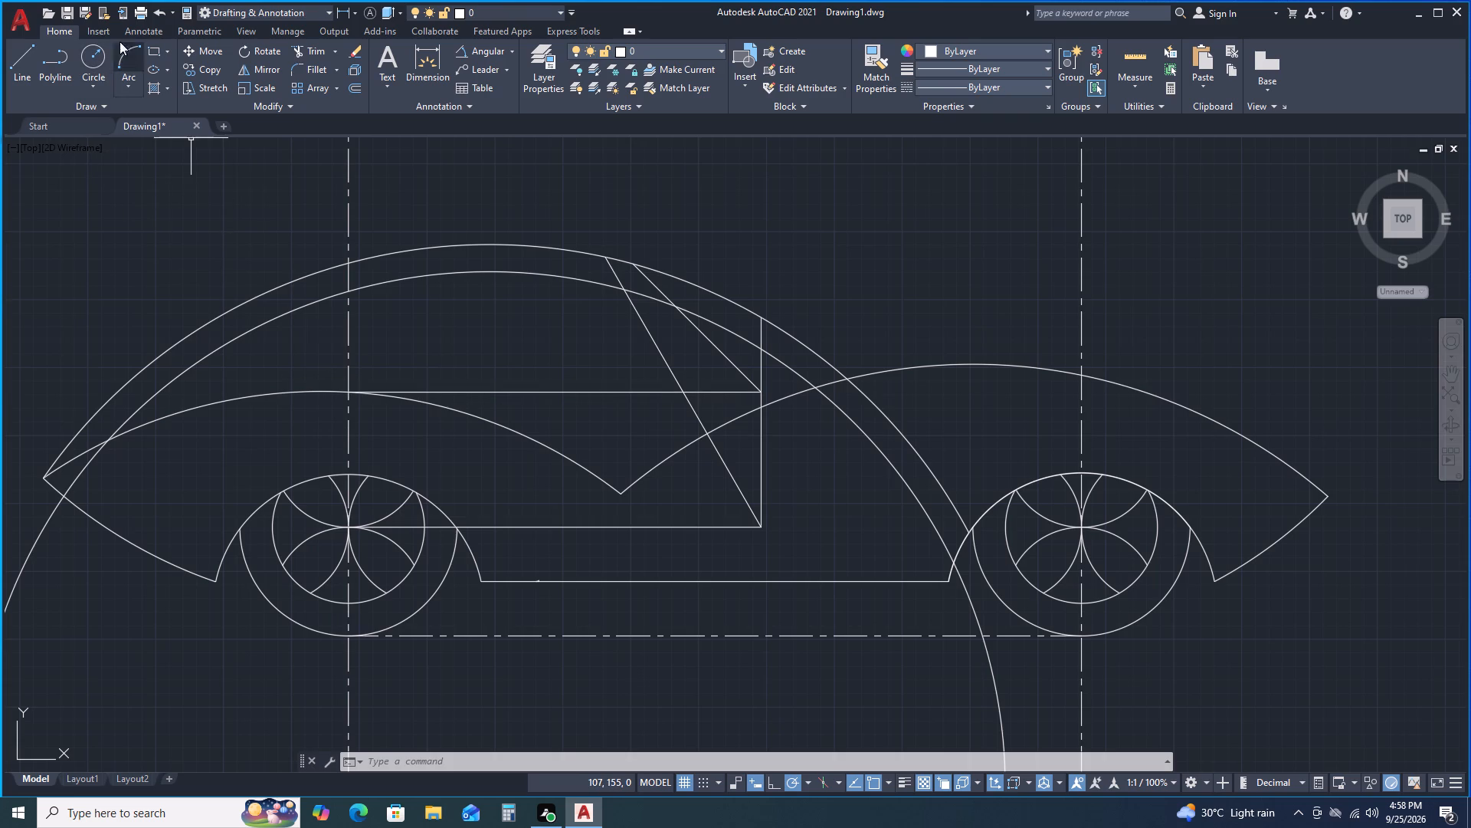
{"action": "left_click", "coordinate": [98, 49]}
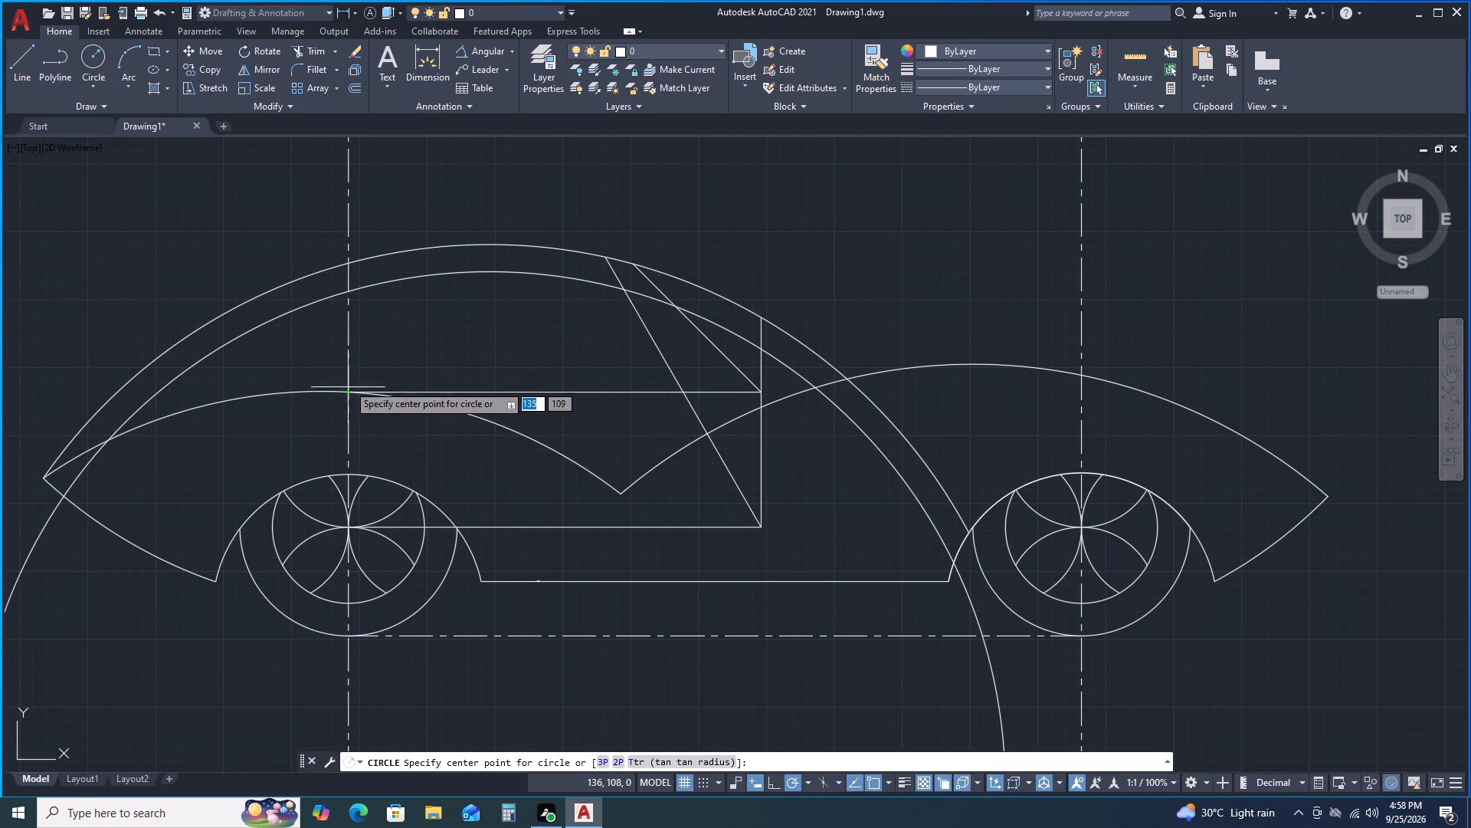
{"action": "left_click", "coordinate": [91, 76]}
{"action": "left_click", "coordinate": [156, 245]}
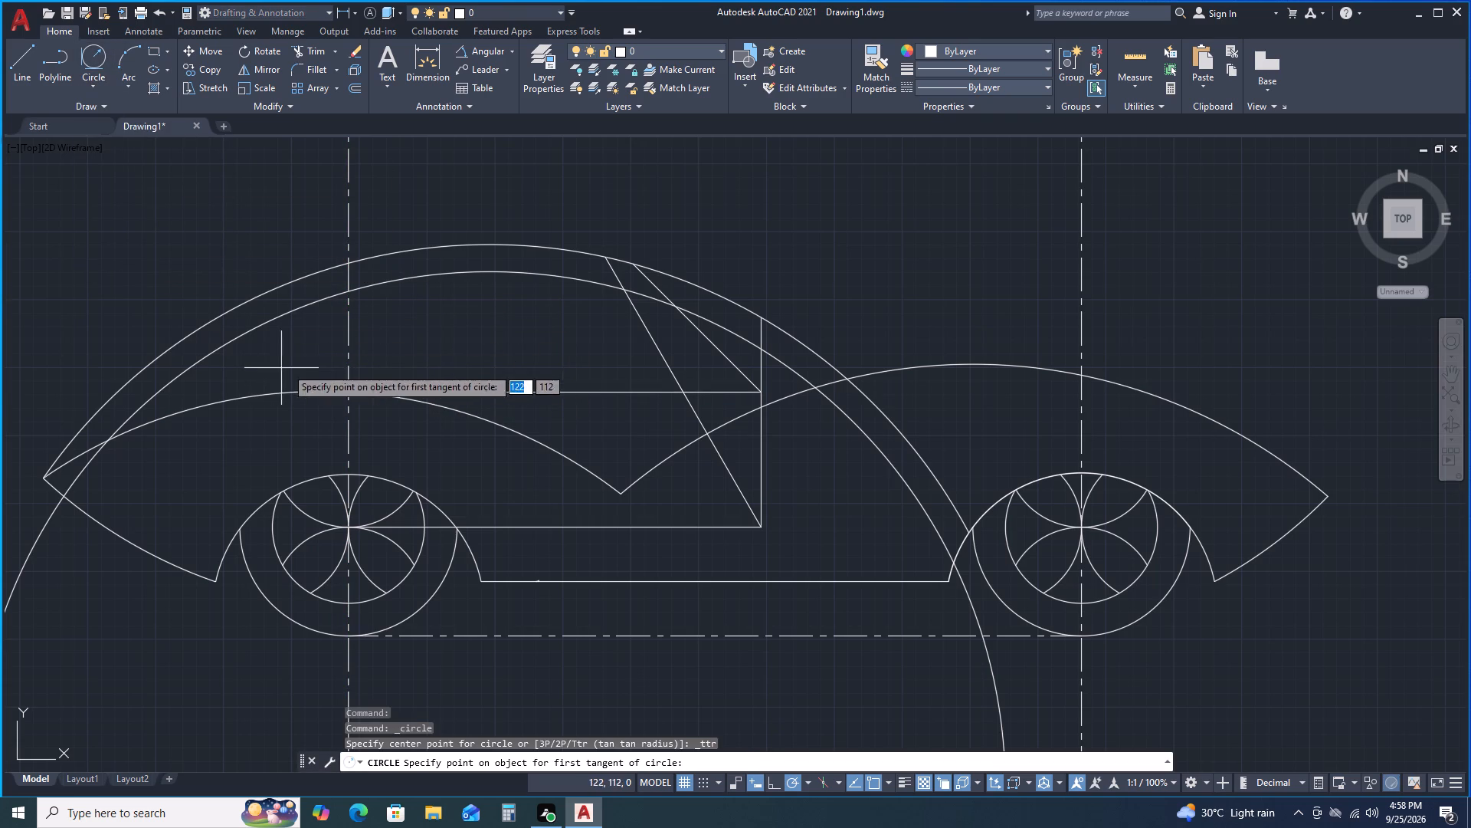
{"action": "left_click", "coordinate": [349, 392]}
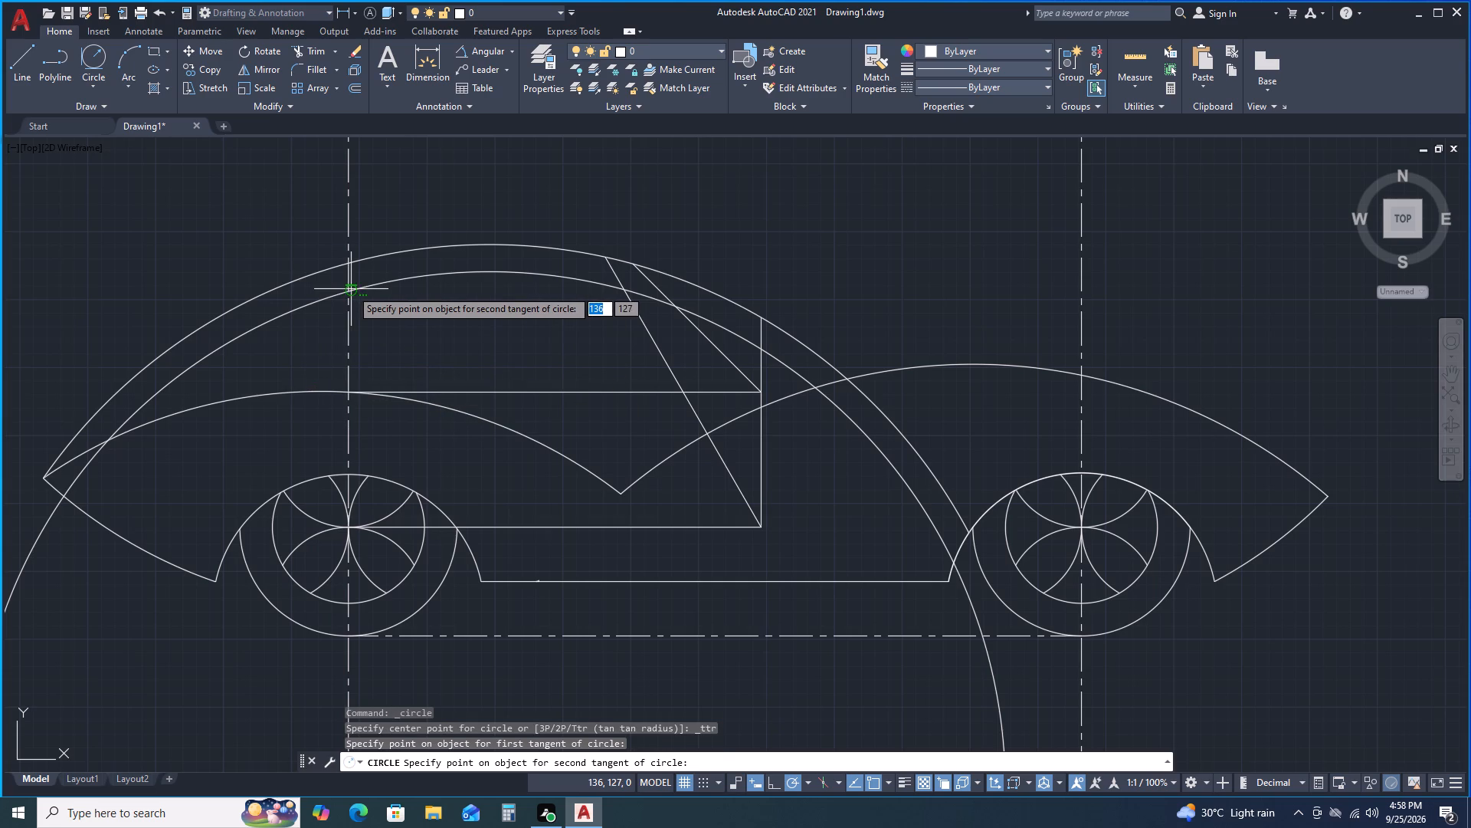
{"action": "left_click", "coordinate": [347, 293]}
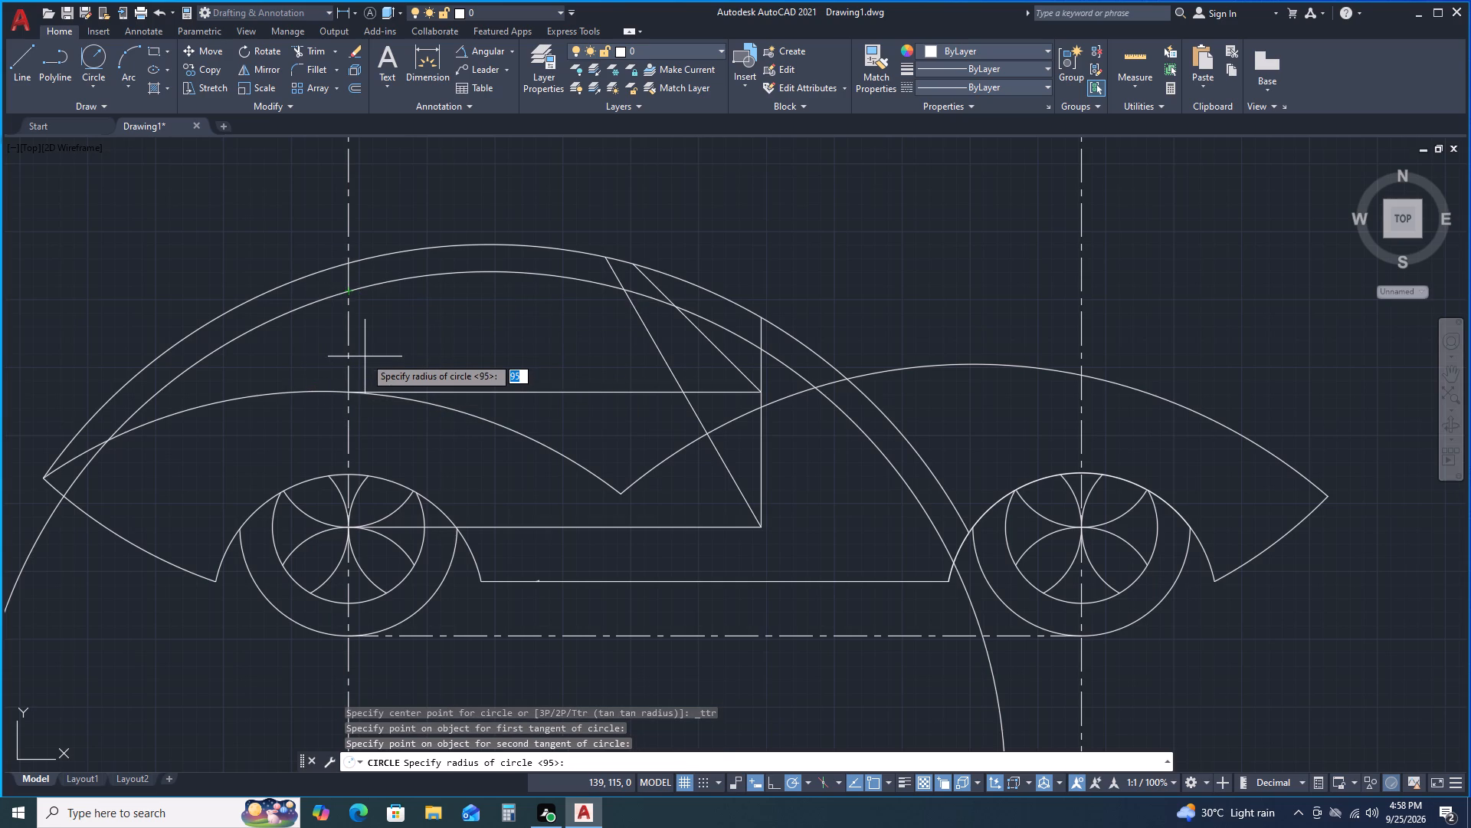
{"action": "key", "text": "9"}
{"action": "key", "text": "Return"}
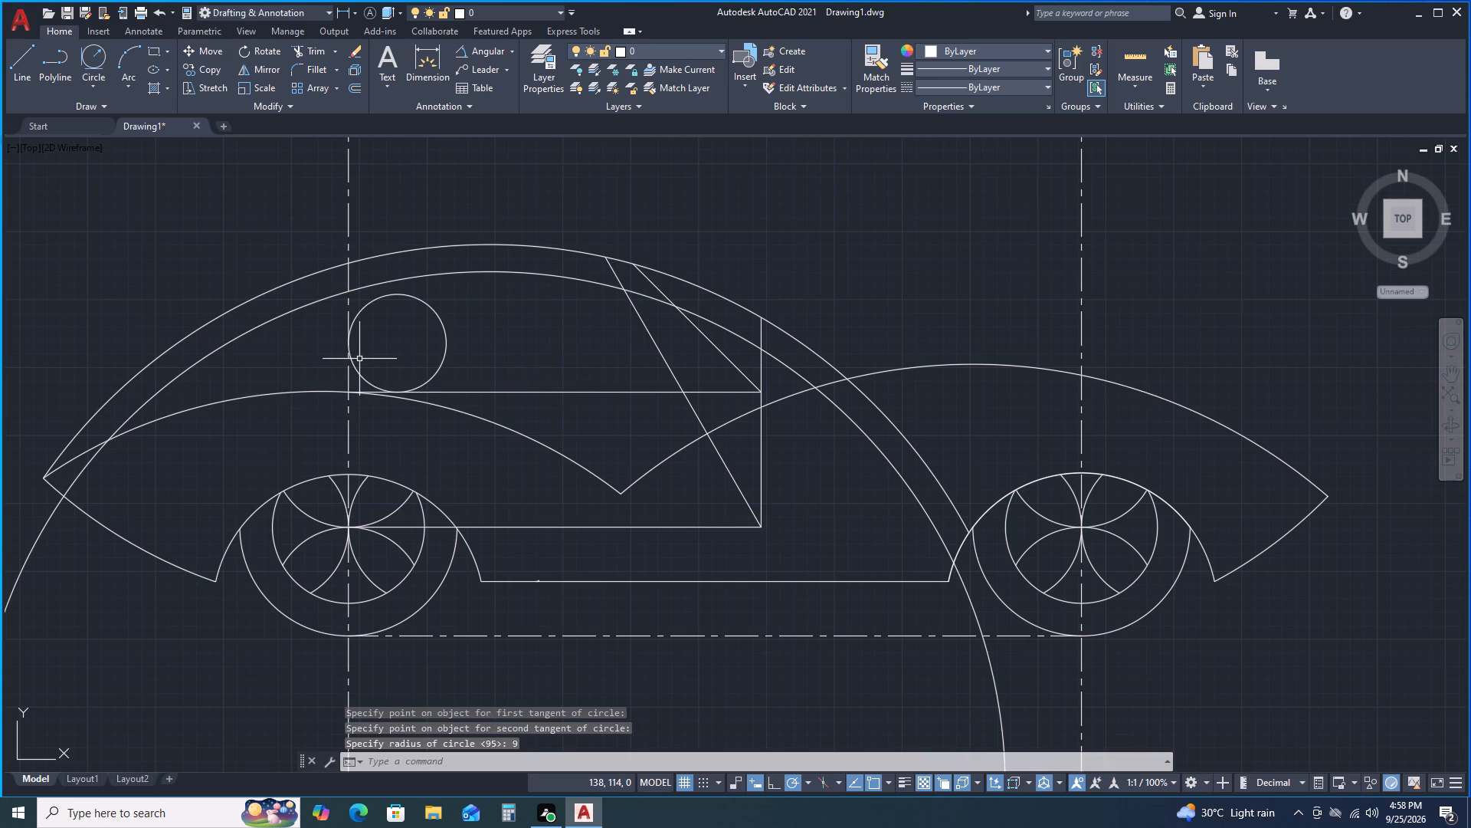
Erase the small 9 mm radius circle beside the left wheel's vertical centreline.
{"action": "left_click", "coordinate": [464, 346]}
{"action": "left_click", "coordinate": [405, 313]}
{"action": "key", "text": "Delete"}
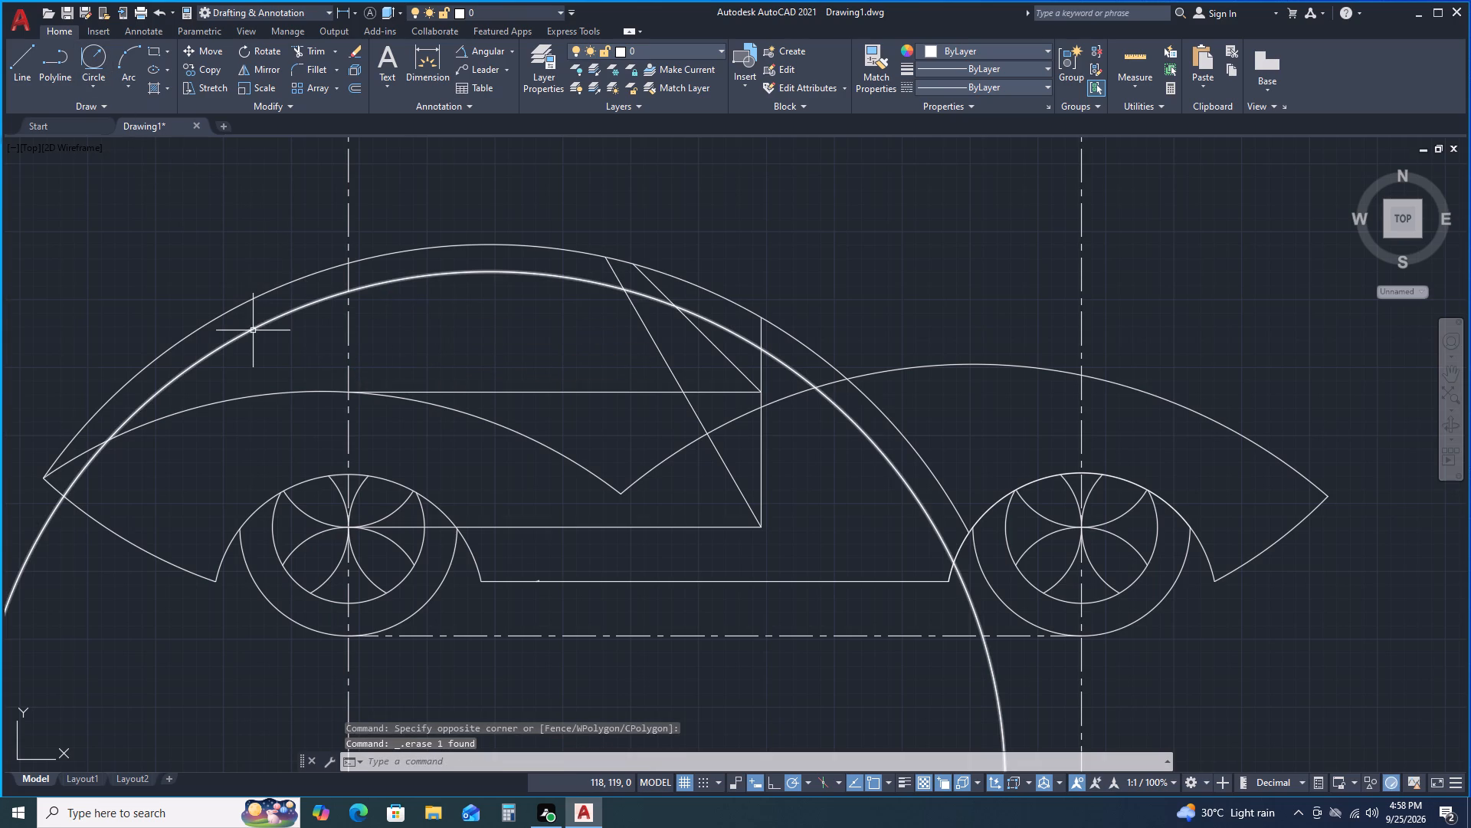
Draw a 9 mm radius circle tangent to the inner 95 mm roof circle and the left body arc.
{"action": "left_click", "coordinate": [94, 58]}
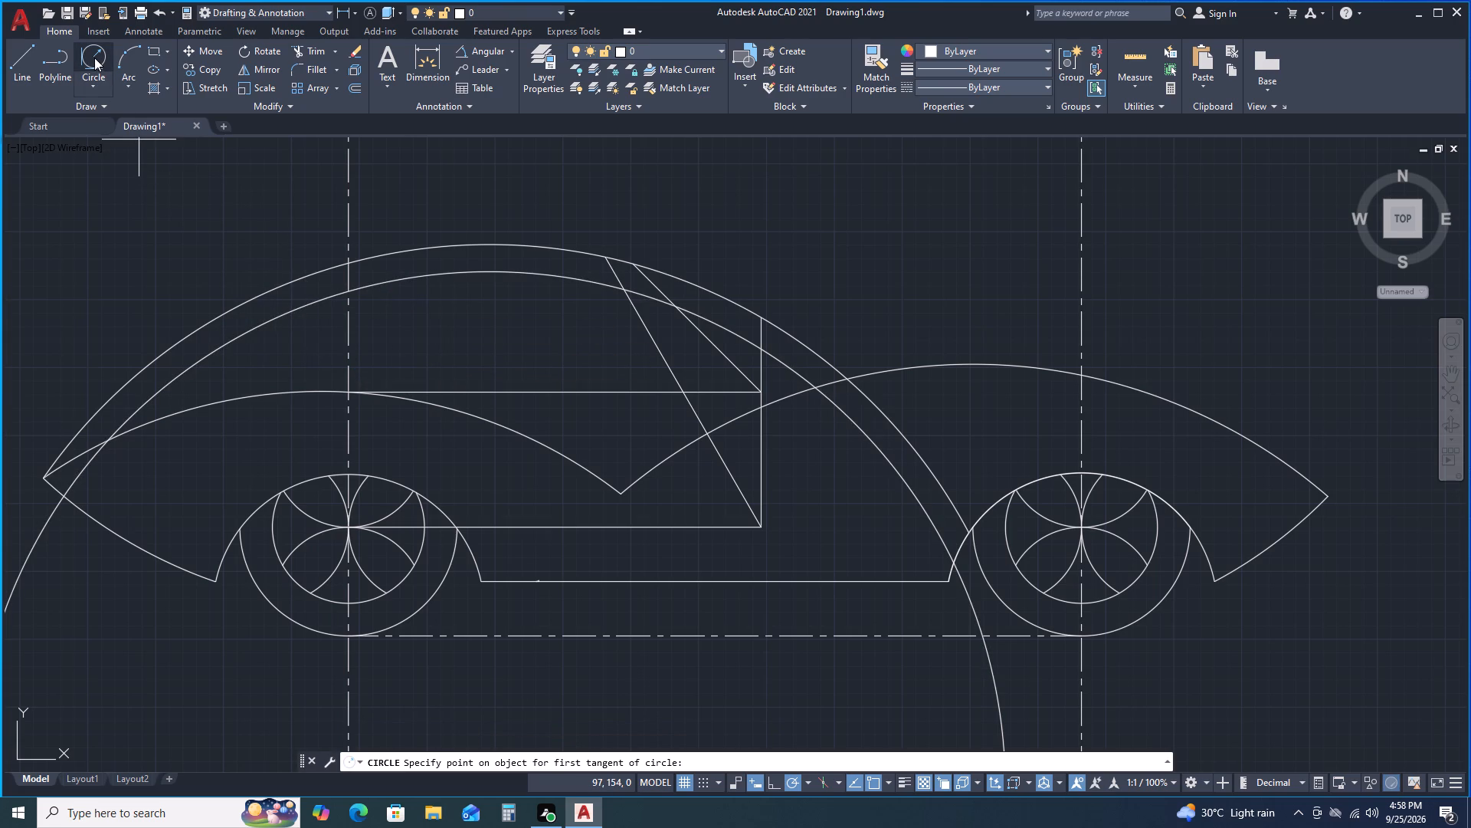
{"action": "left_click", "coordinate": [318, 304]}
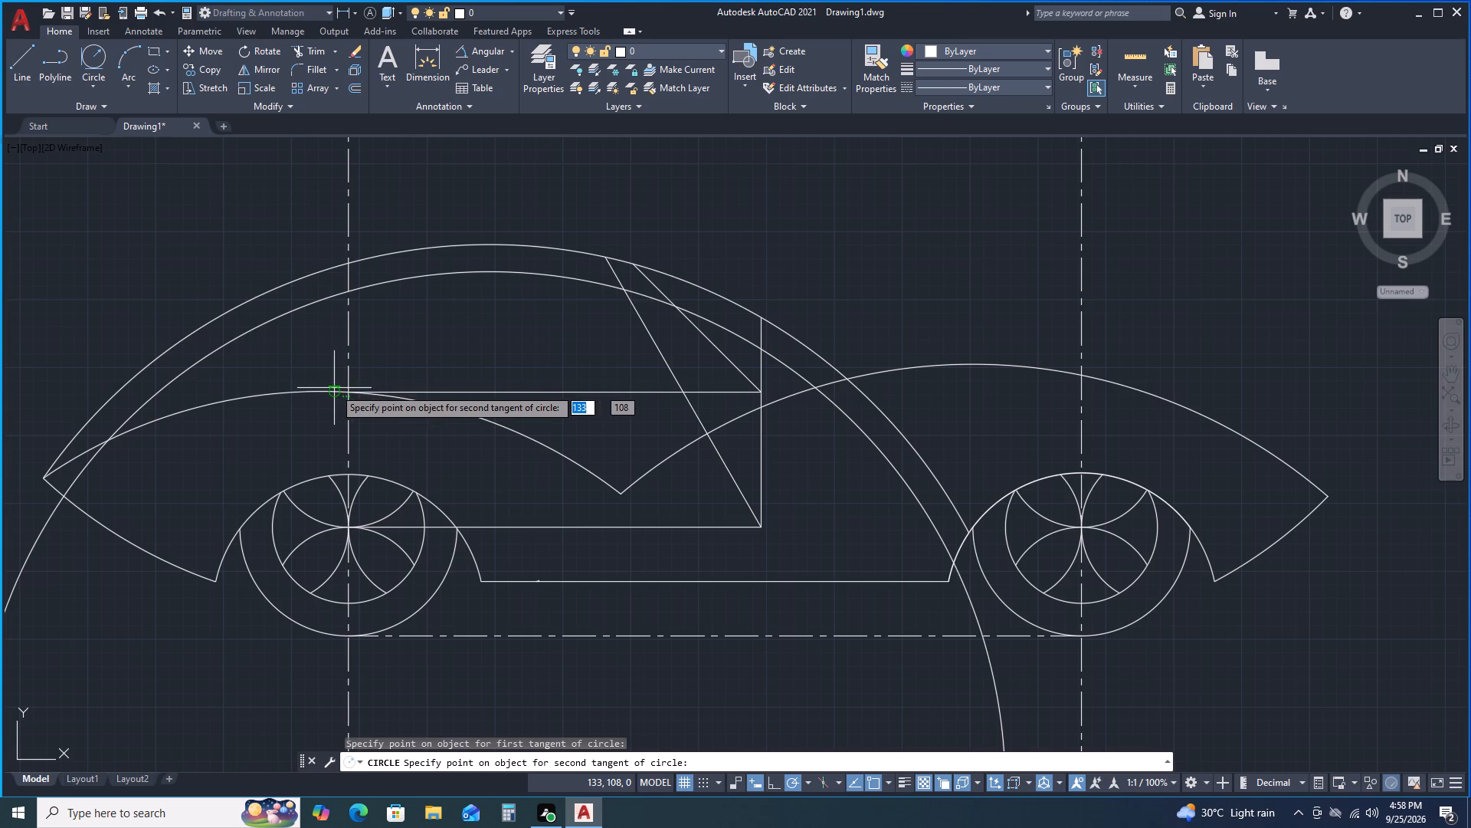
{"action": "left_click", "coordinate": [328, 393]}
{"action": "key", "text": "9"}
{"action": "key", "text": "Return"}
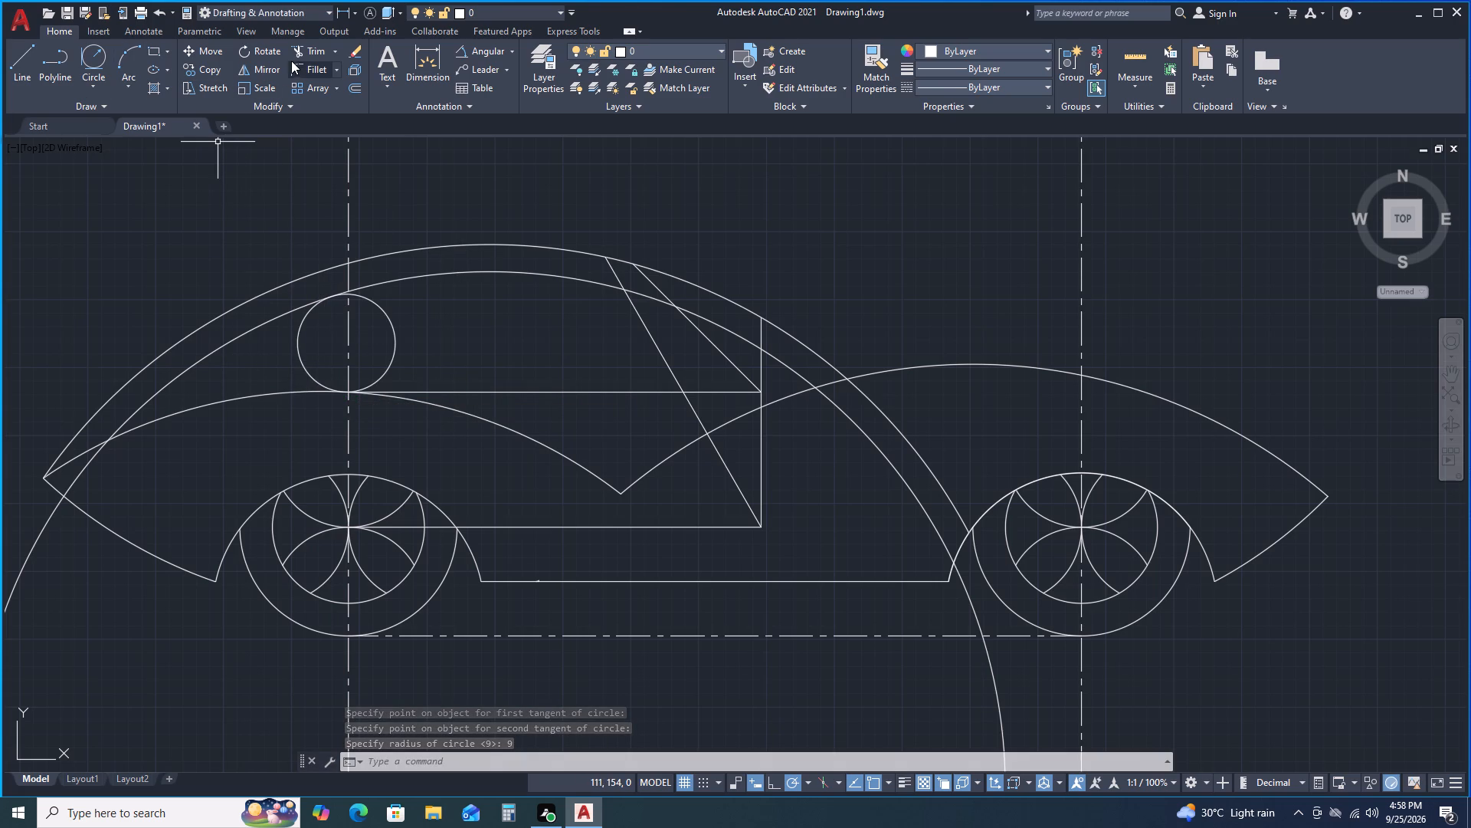
Trim off the small circle's right half and the 95 mm circle's portions below the wheel baseline and left of the small circle.
{"action": "left_click", "coordinate": [313, 50]}
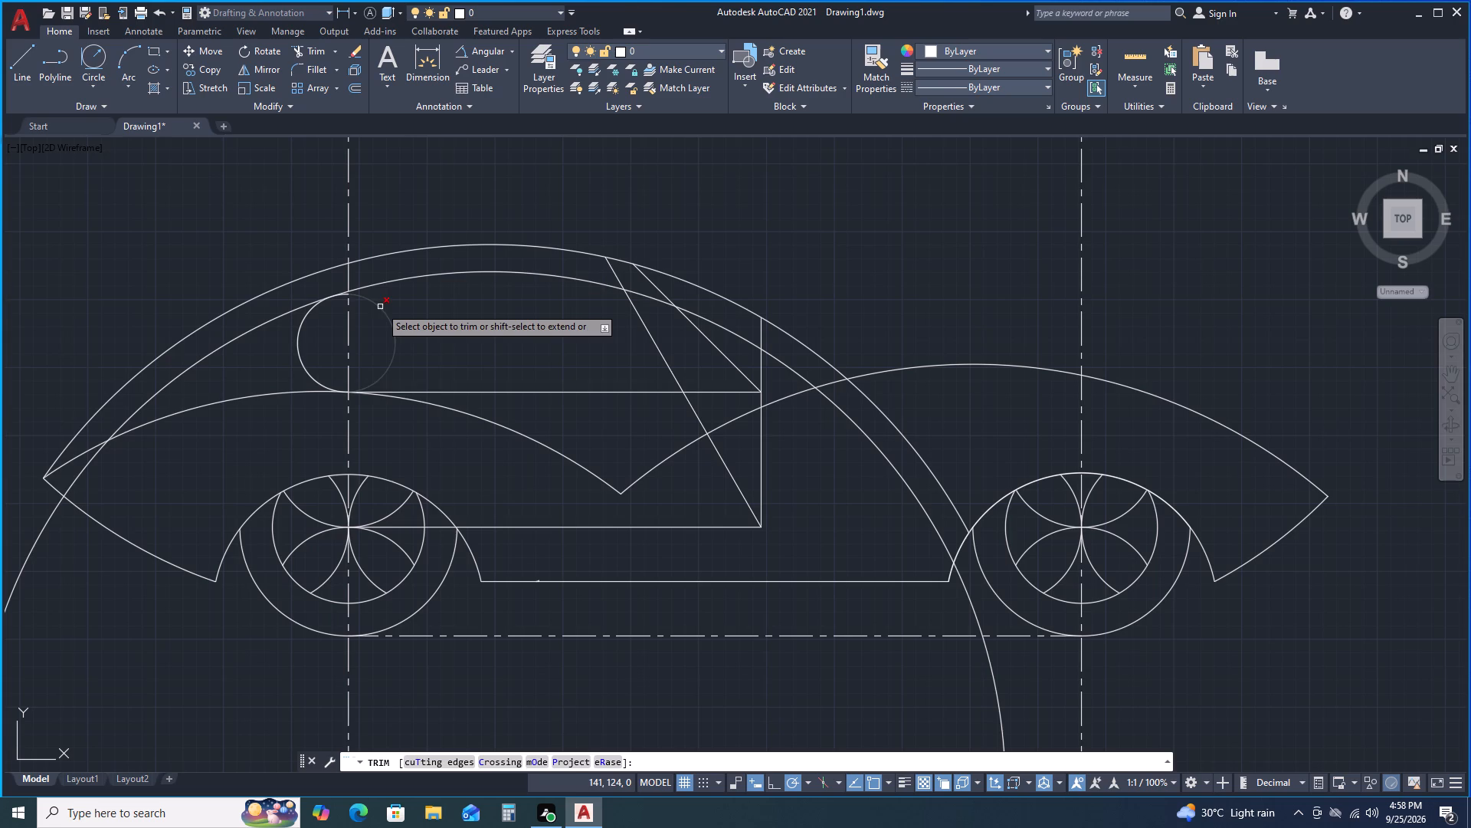
{"action": "left_click", "coordinate": [380, 307]}
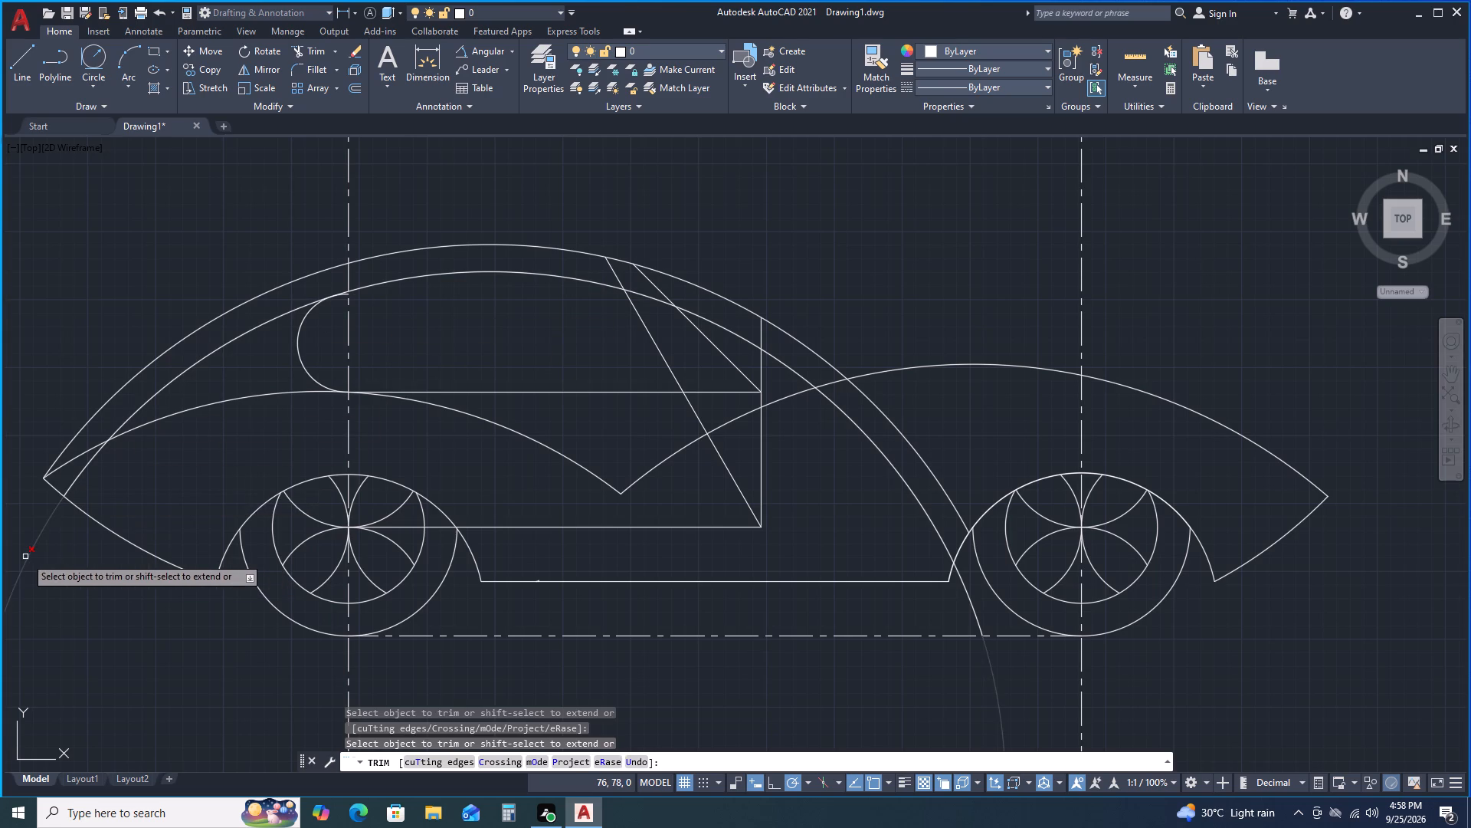
{"action": "left_click", "coordinate": [25, 555]}
{"action": "left_click", "coordinate": [45, 525]}
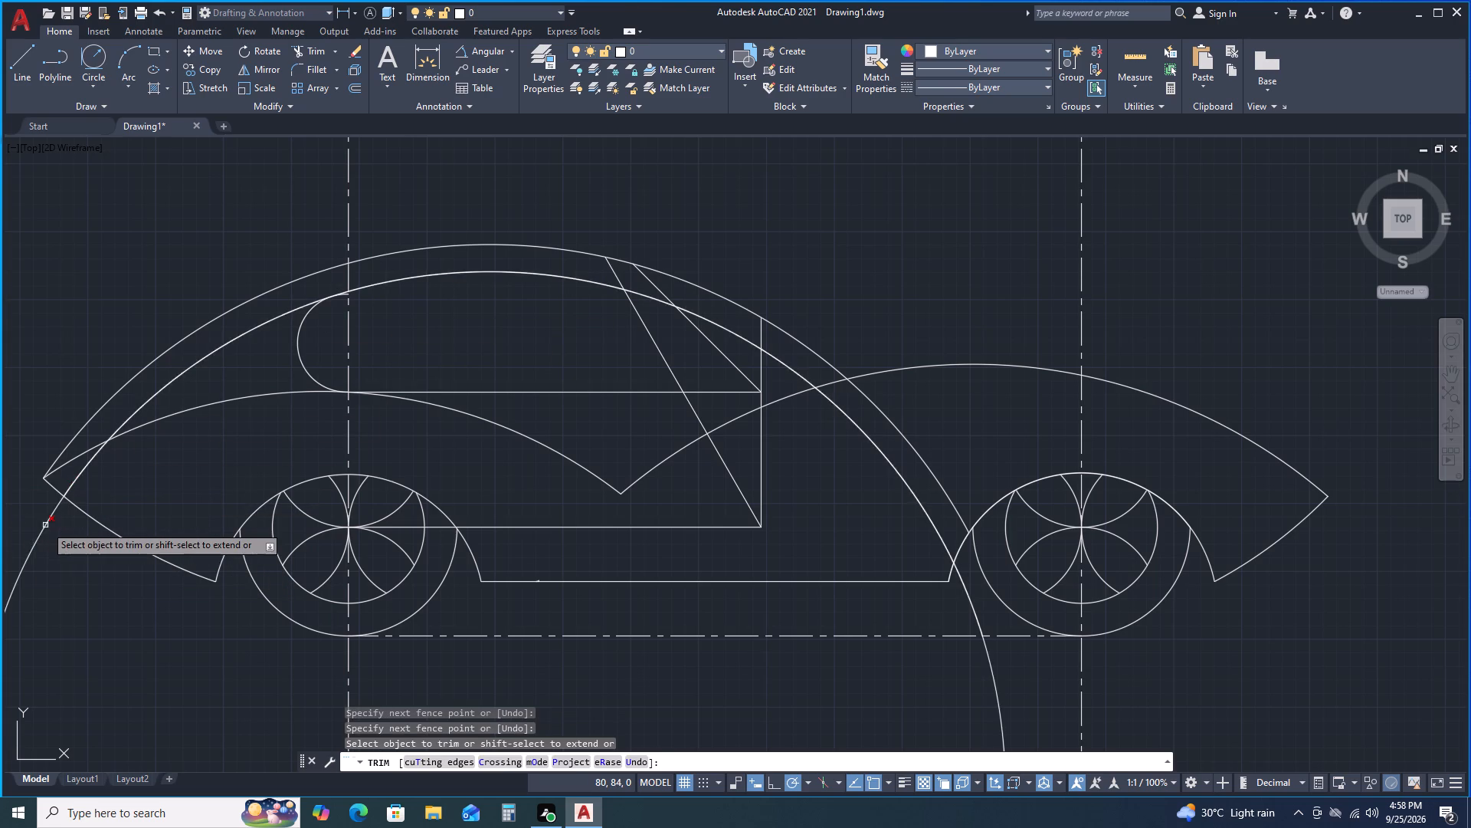
{"action": "left_click", "coordinate": [45, 530]}
{"action": "scroll", "coordinate": [173, 465], "scroll_direction": "down", "scroll_amount": 1}
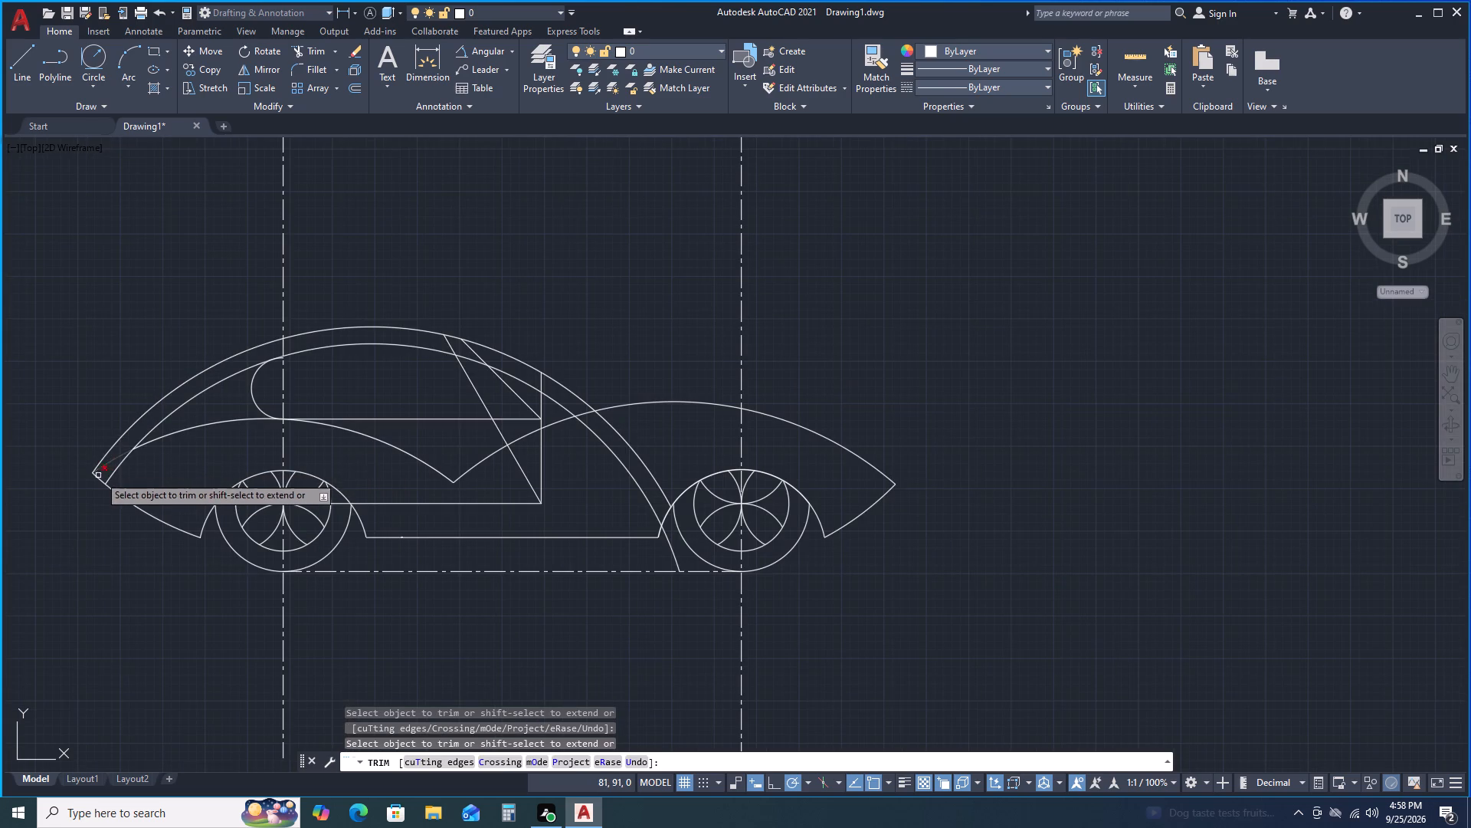
{"action": "left_click", "coordinate": [112, 475]}
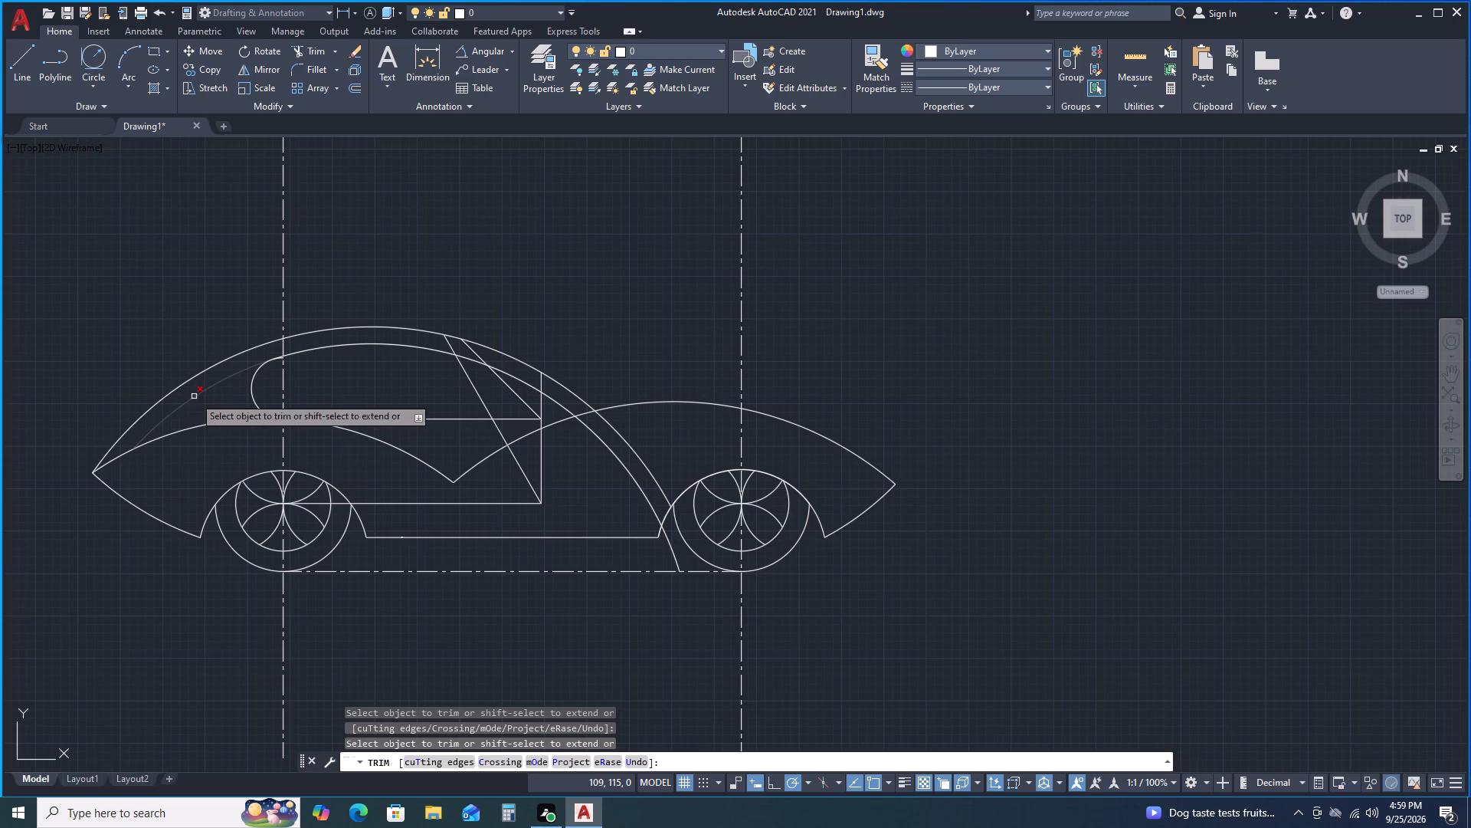
{"action": "left_click", "coordinate": [194, 396]}
Trim the short leftover stub of the small circle where its rounded end meets the inner roof arc.
{"action": "scroll", "coordinate": [312, 355], "scroll_direction": "up", "scroll_amount": 4}
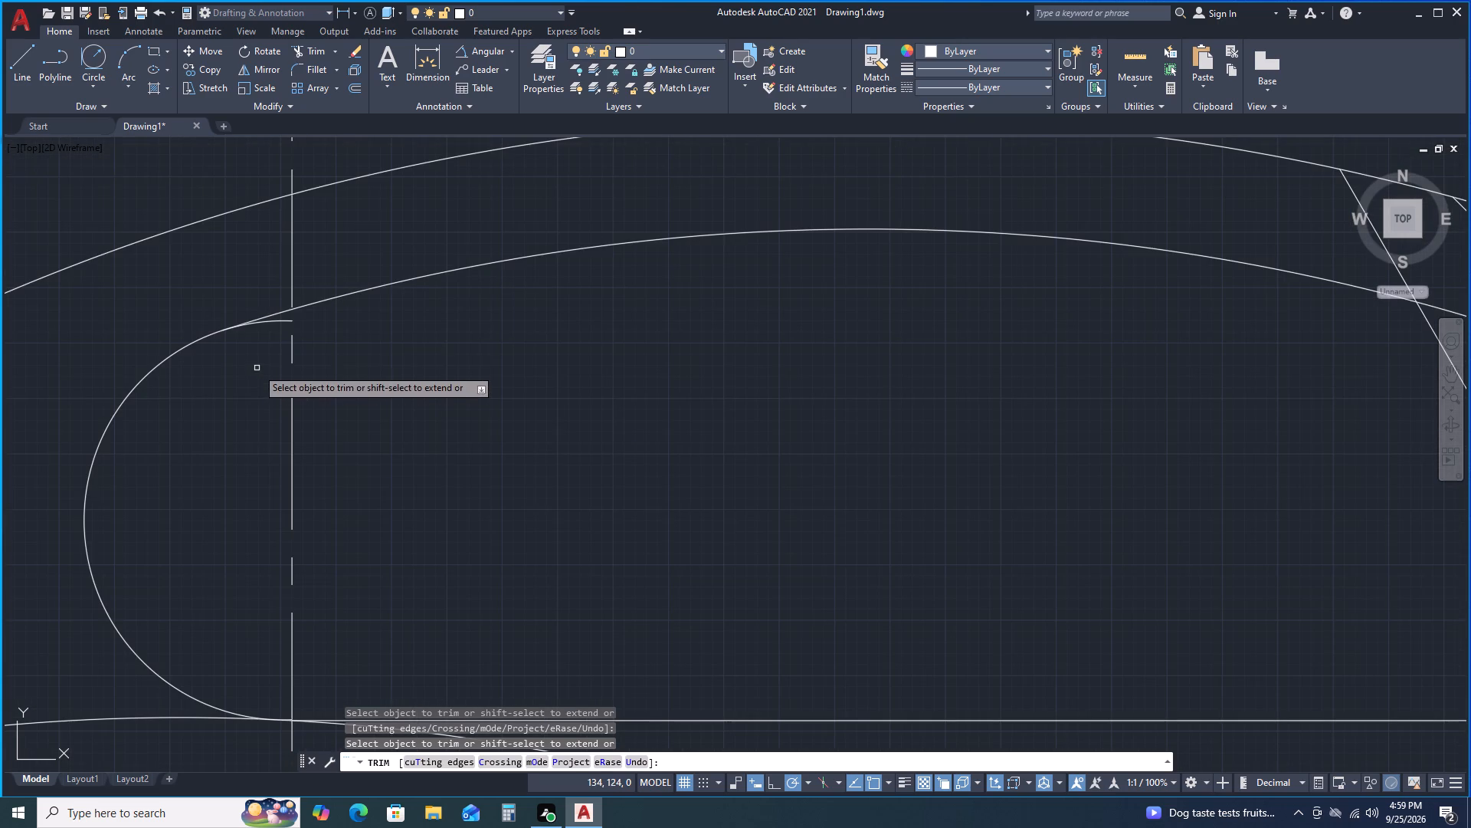
{"action": "left_click", "coordinate": [280, 321]}
{"action": "middle_click_drag", "start_coordinate": [372, 519], "coordinate": [415, 310]}
{"action": "scroll", "coordinate": [412, 315], "scroll_direction": "down", "scroll_amount": 3}
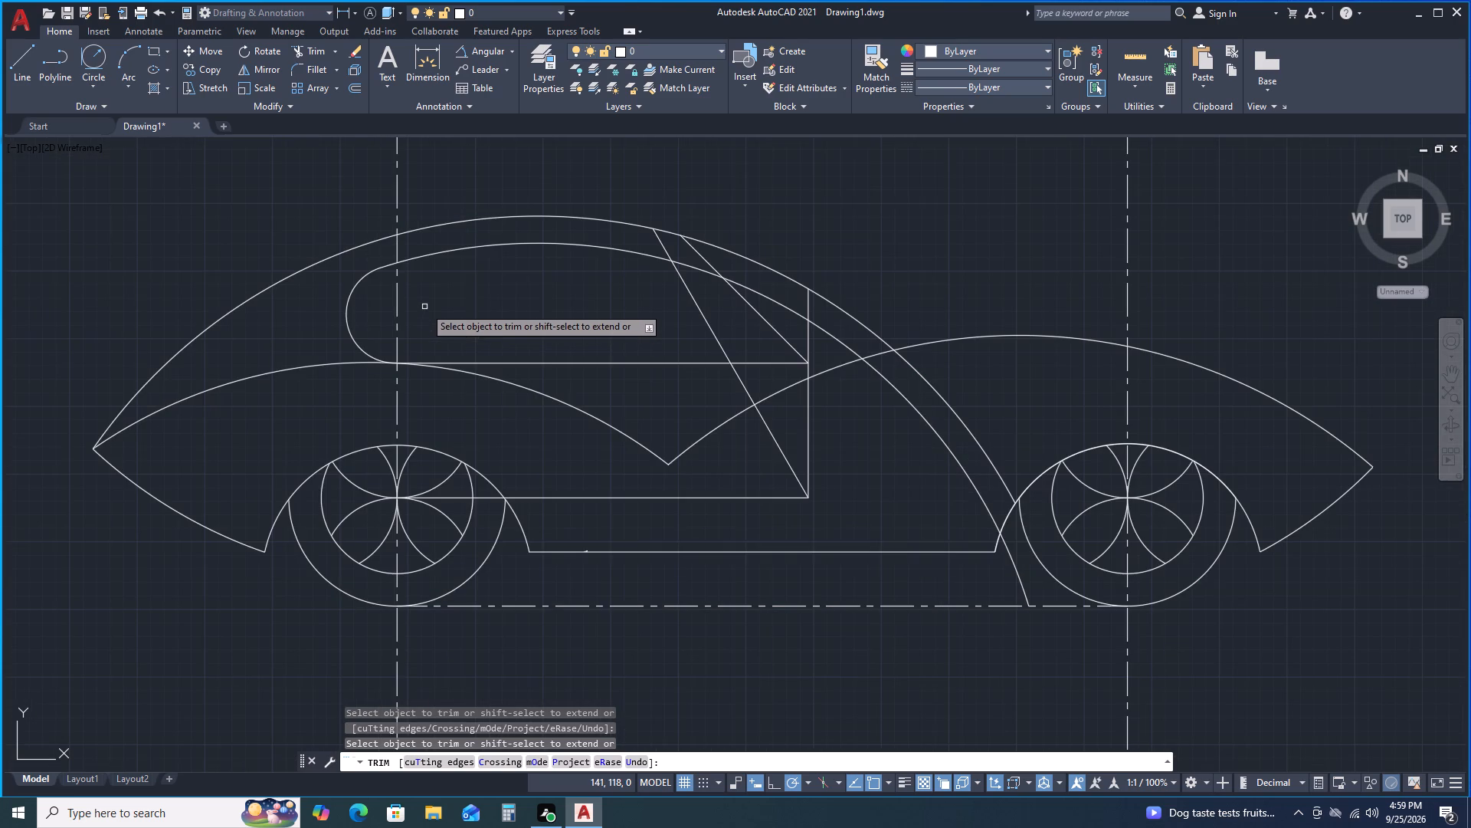
{"action": "scroll", "coordinate": [478, 278], "scroll_direction": "down", "scroll_amount": 1}
{"action": "middle_click_drag", "start_coordinate": [478, 284], "coordinate": [471, 370]}
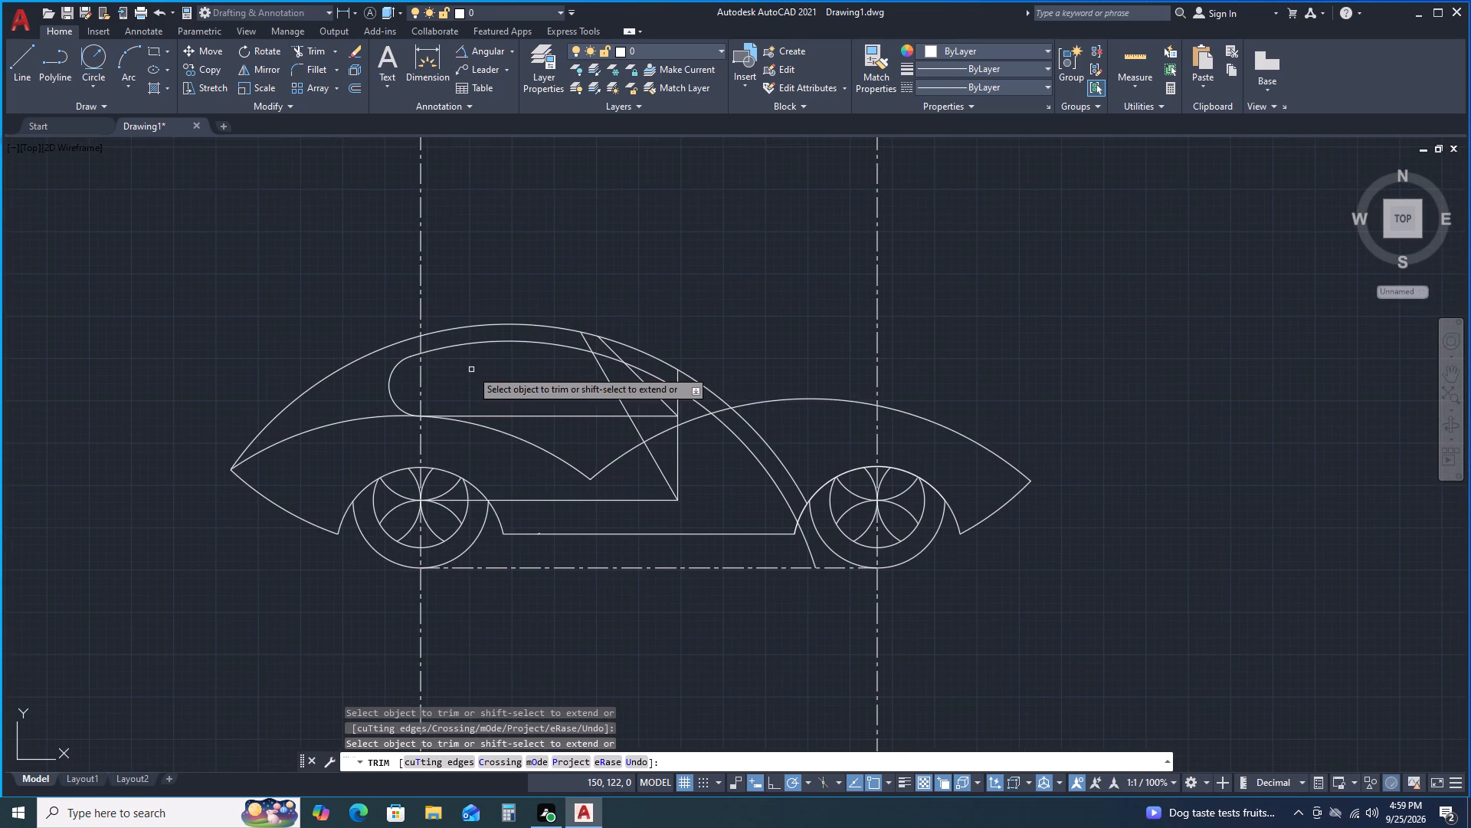
{"action": "key", "text": "space"}
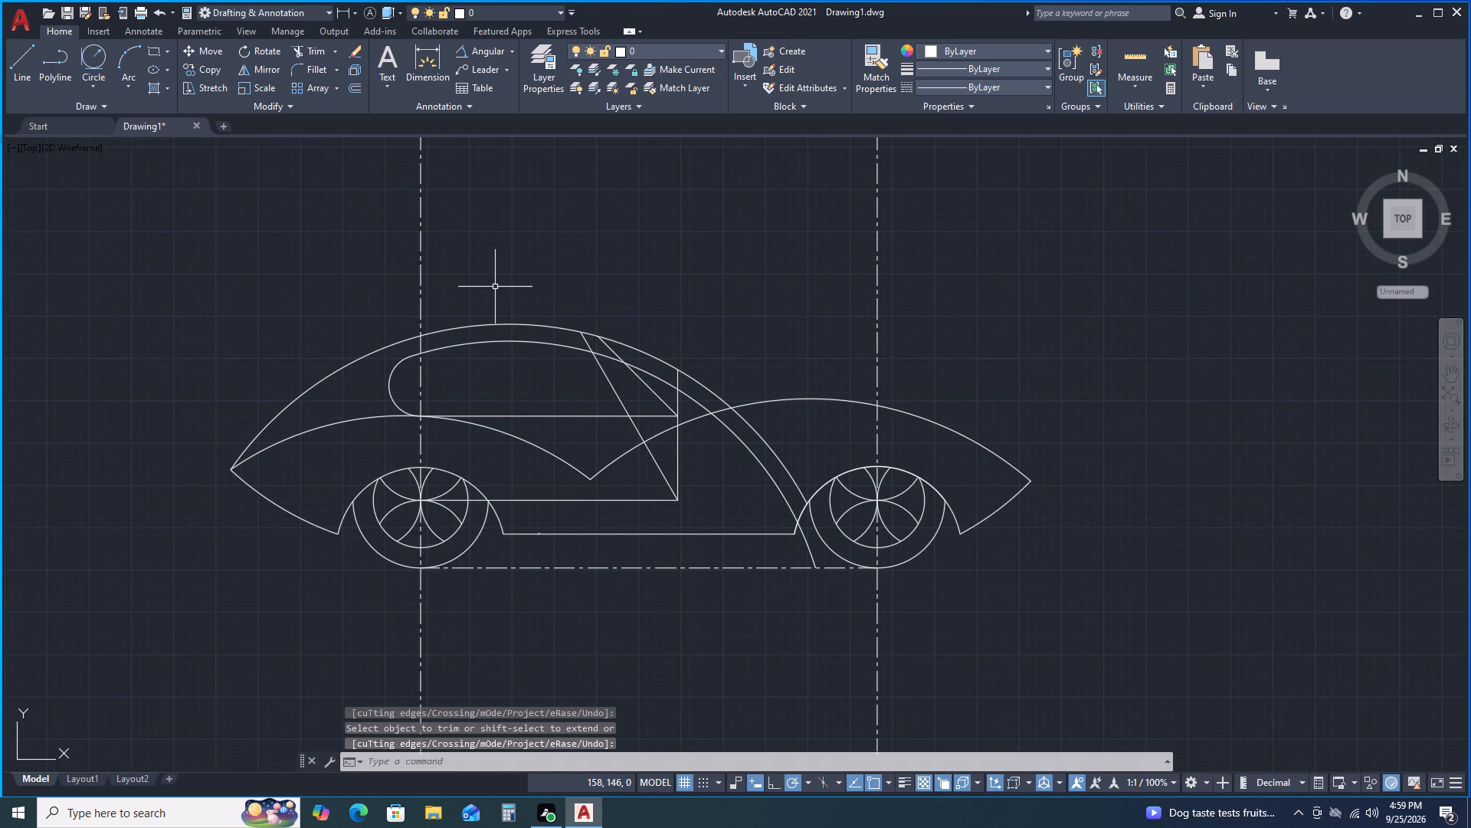
Trim the inner roof arc between the longer slanted cabin line and the vertical cabin line.
{"action": "scroll", "coordinate": [614, 367], "scroll_direction": "up", "scroll_amount": 1}
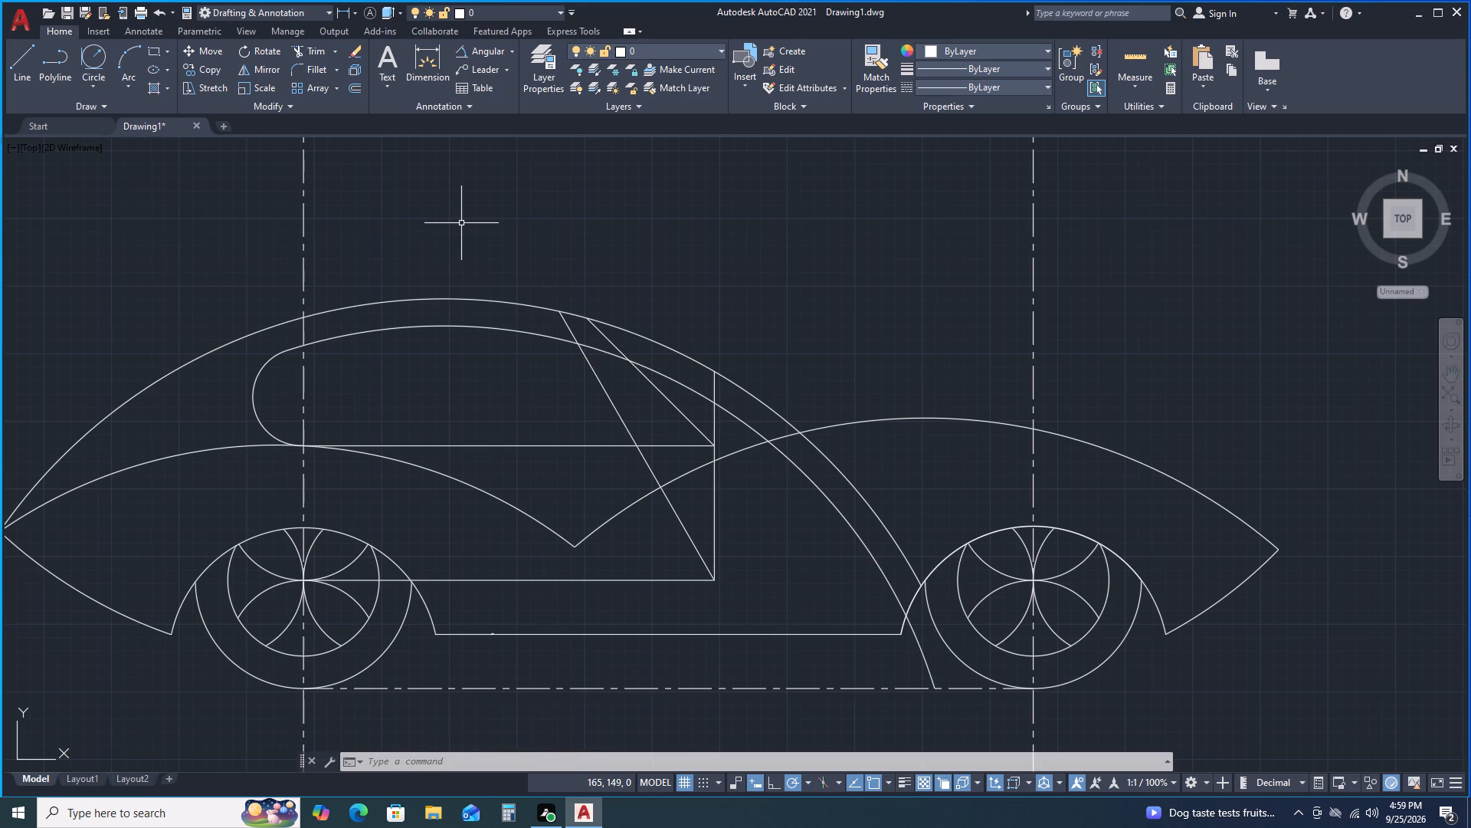
{"action": "key", "text": "space"}
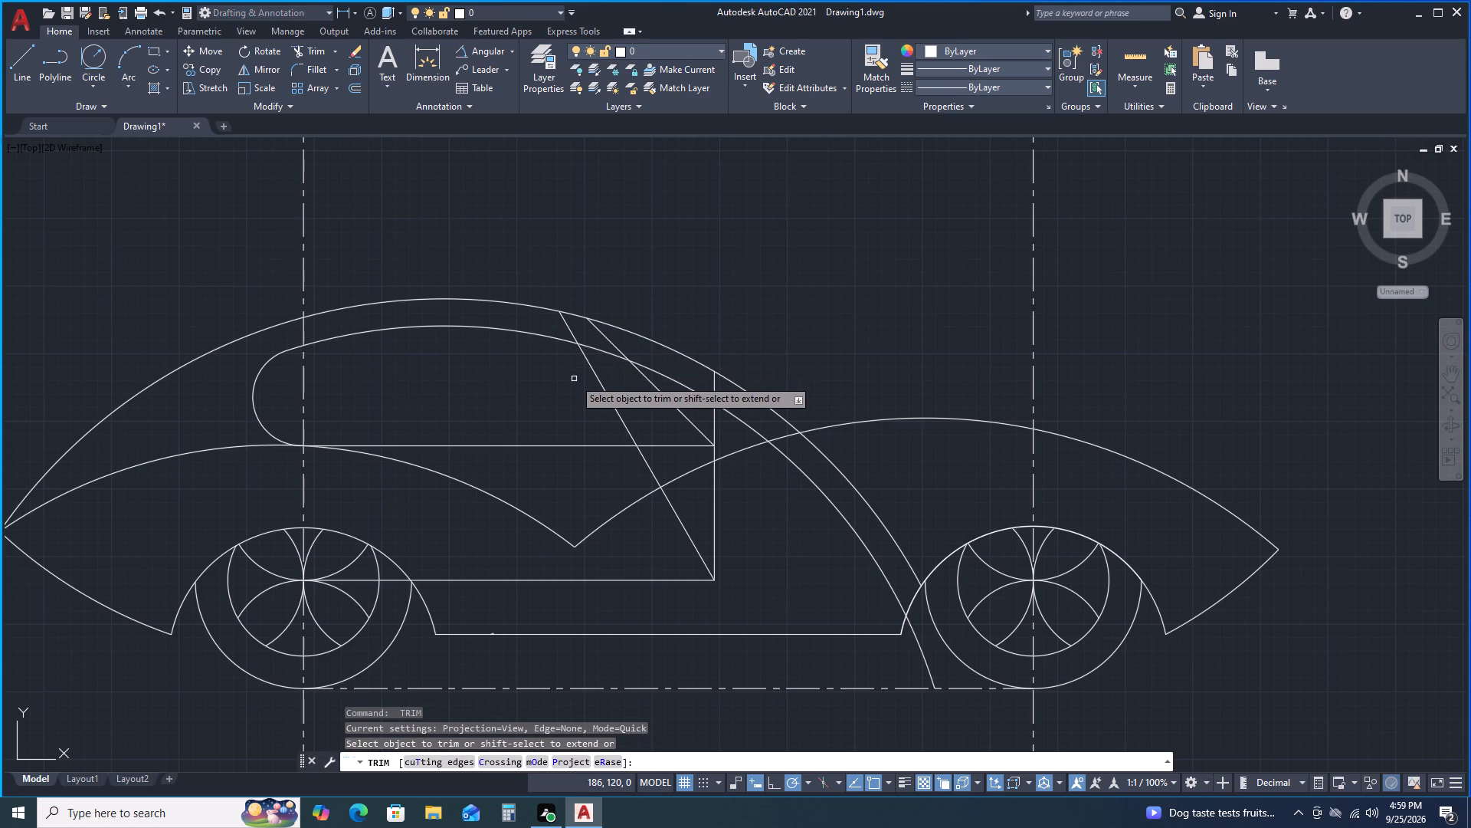
{"action": "left_click", "coordinate": [614, 353]}
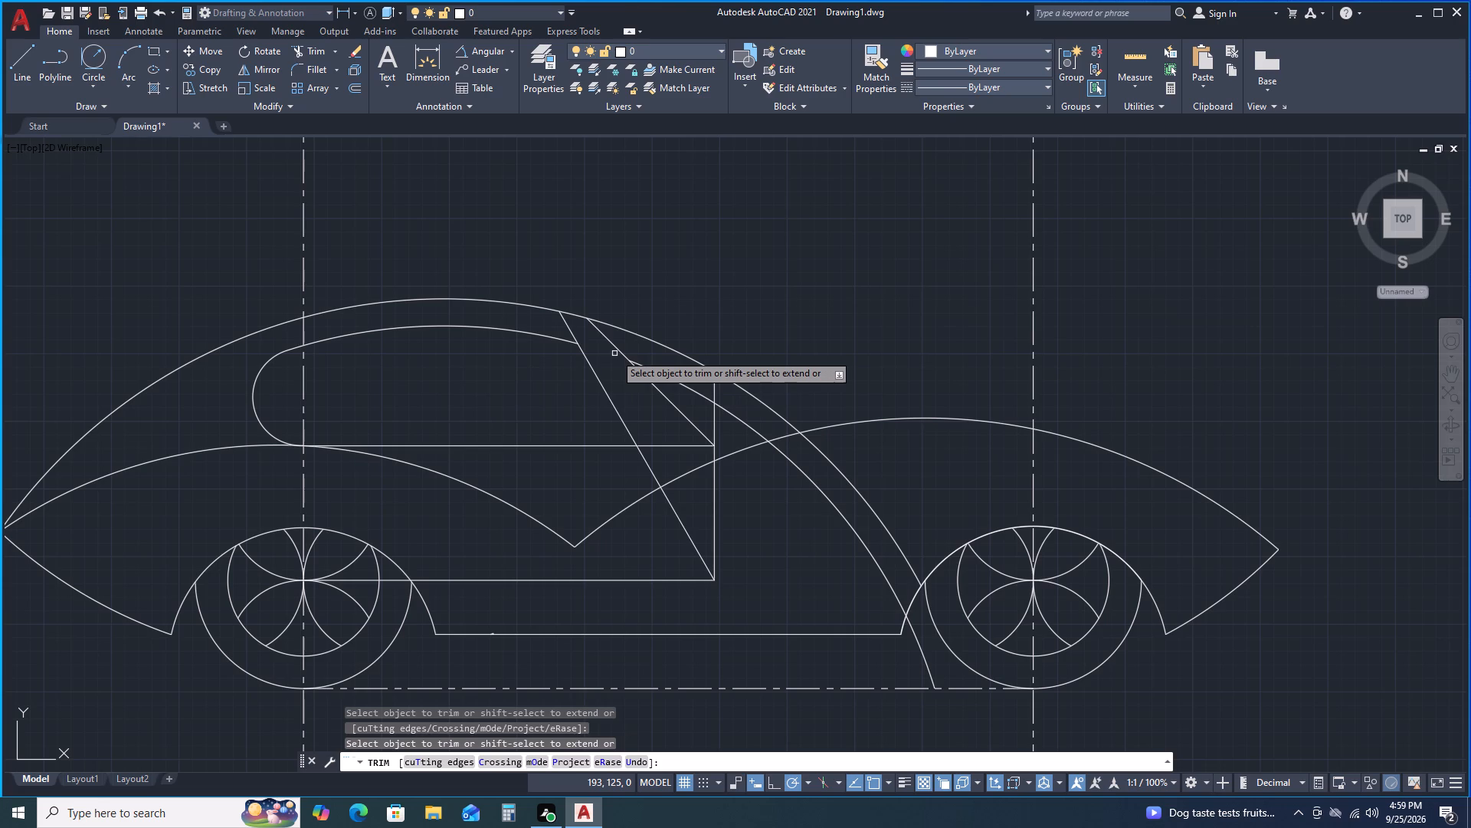
{"action": "left_click", "coordinate": [677, 380]}
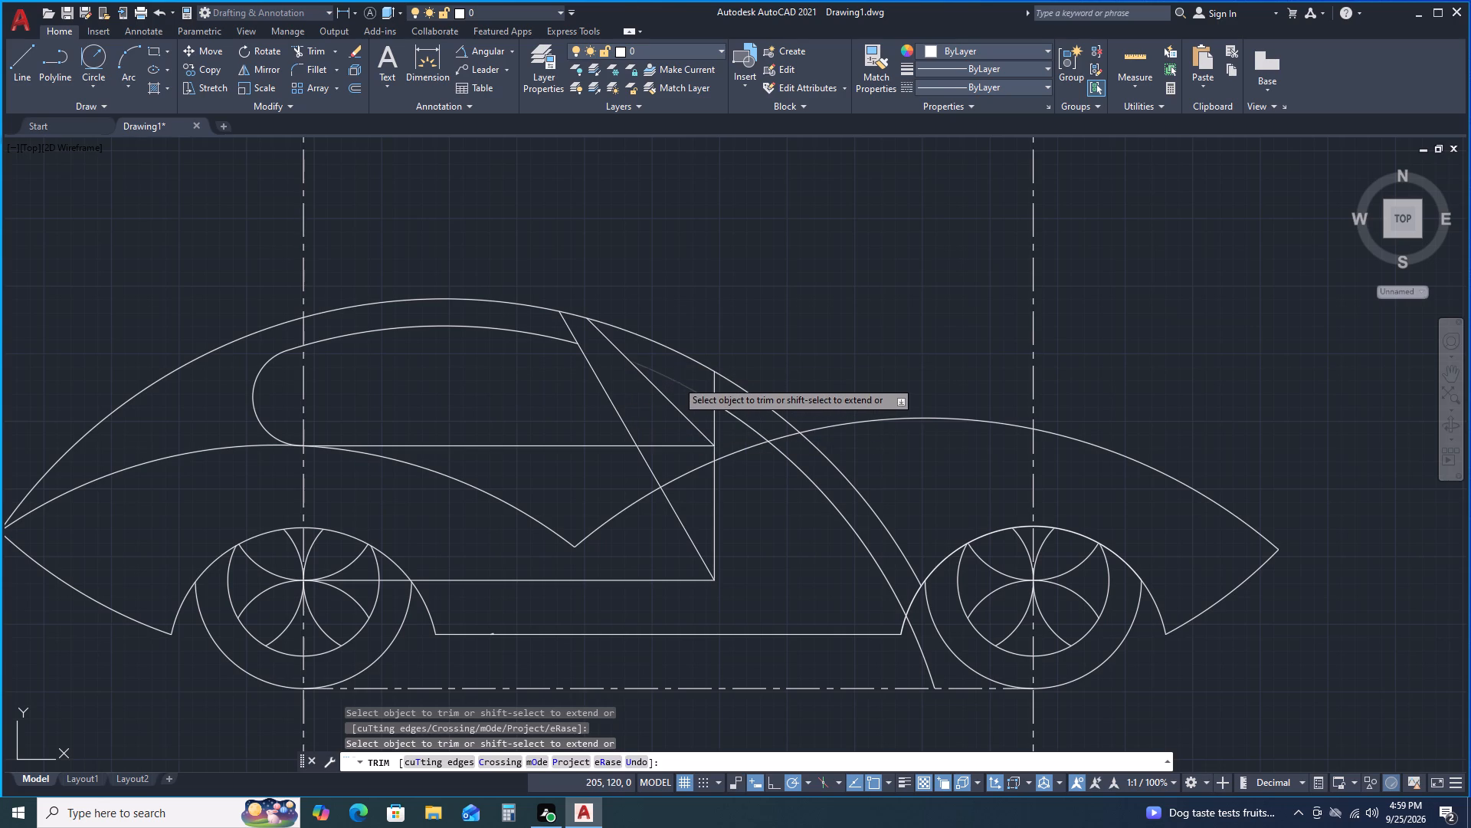
Trim away both the inner arc and the outer roof arc from the vertical cabin line down to the right wheel.
{"action": "left_click", "coordinate": [922, 653]}
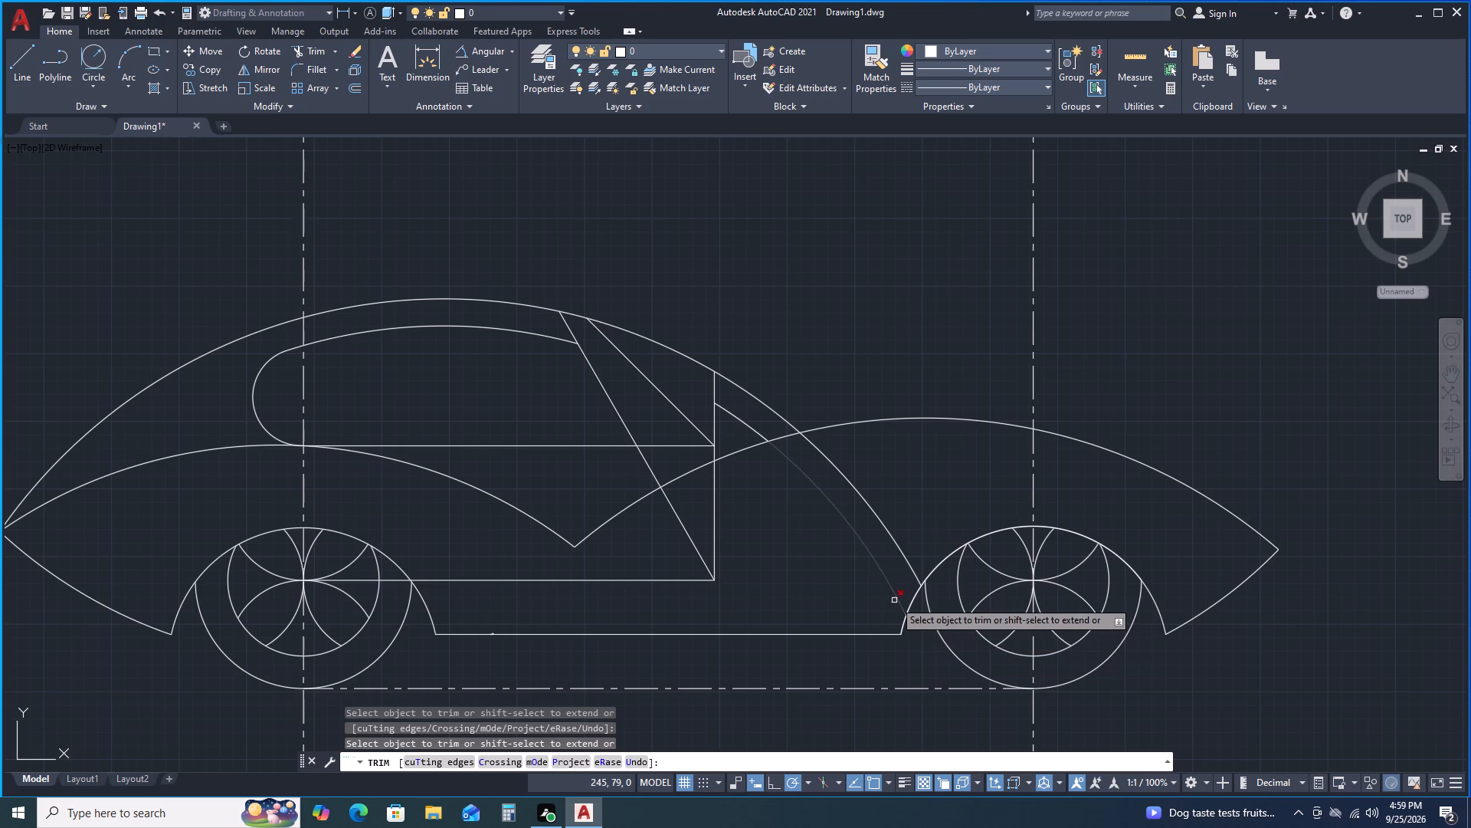
{"action": "left_click", "coordinate": [894, 600]}
{"action": "key", "text": "space"}
{"action": "key", "text": "space"}
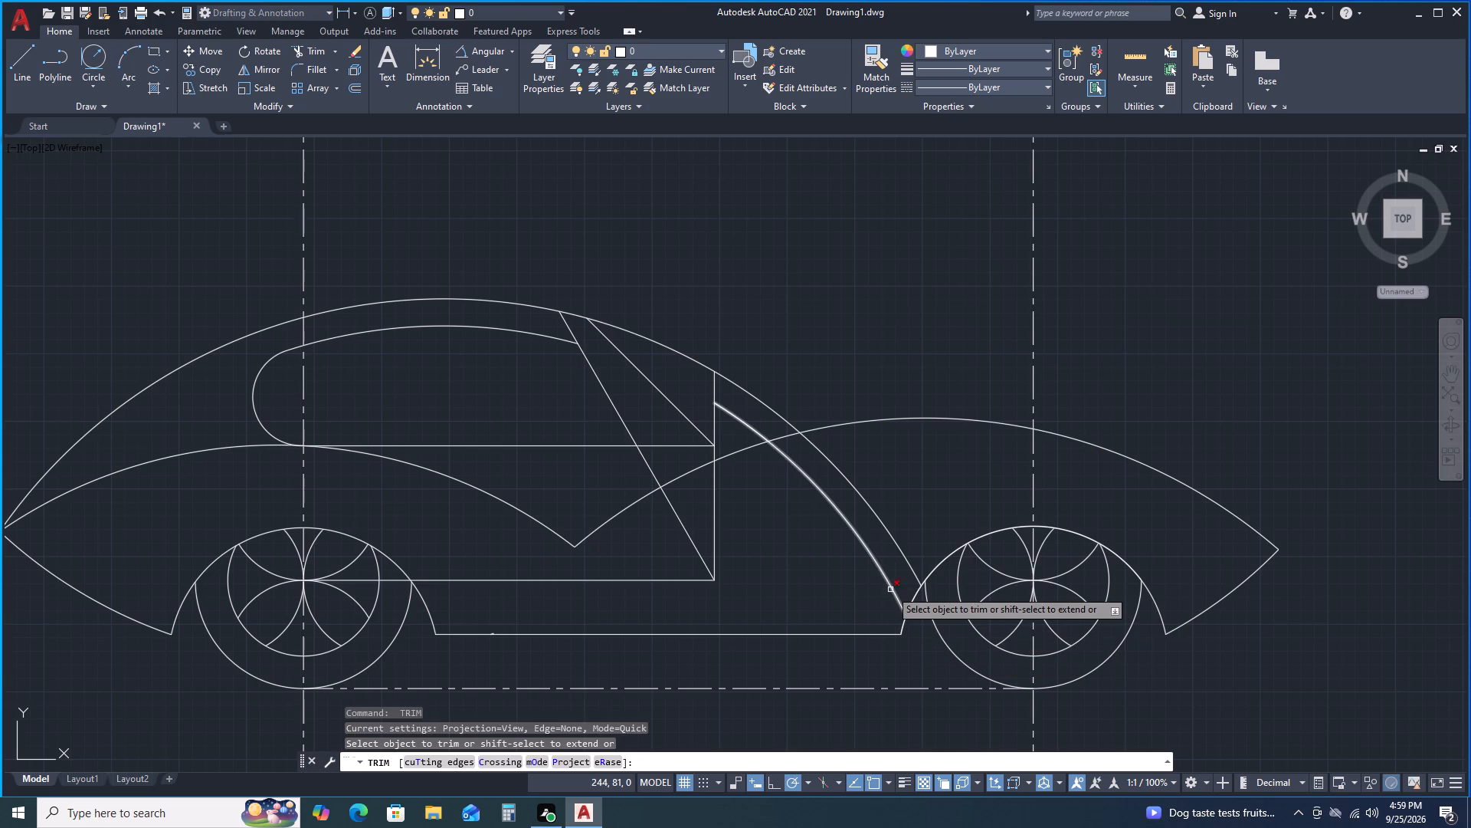
{"action": "left_click", "coordinate": [902, 601]}
{"action": "left_click", "coordinate": [903, 553]}
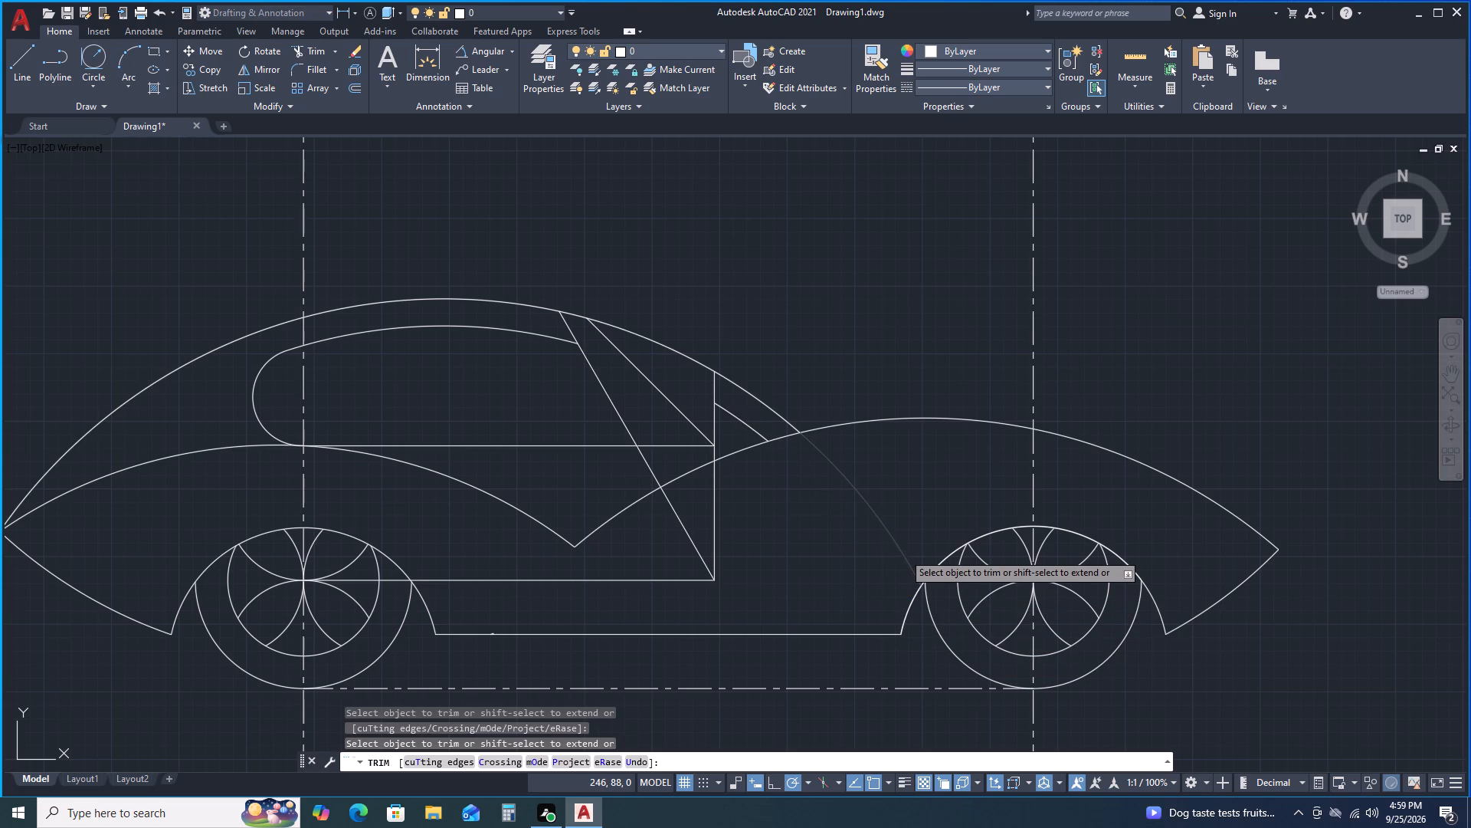
{"action": "left_click", "coordinate": [744, 422]}
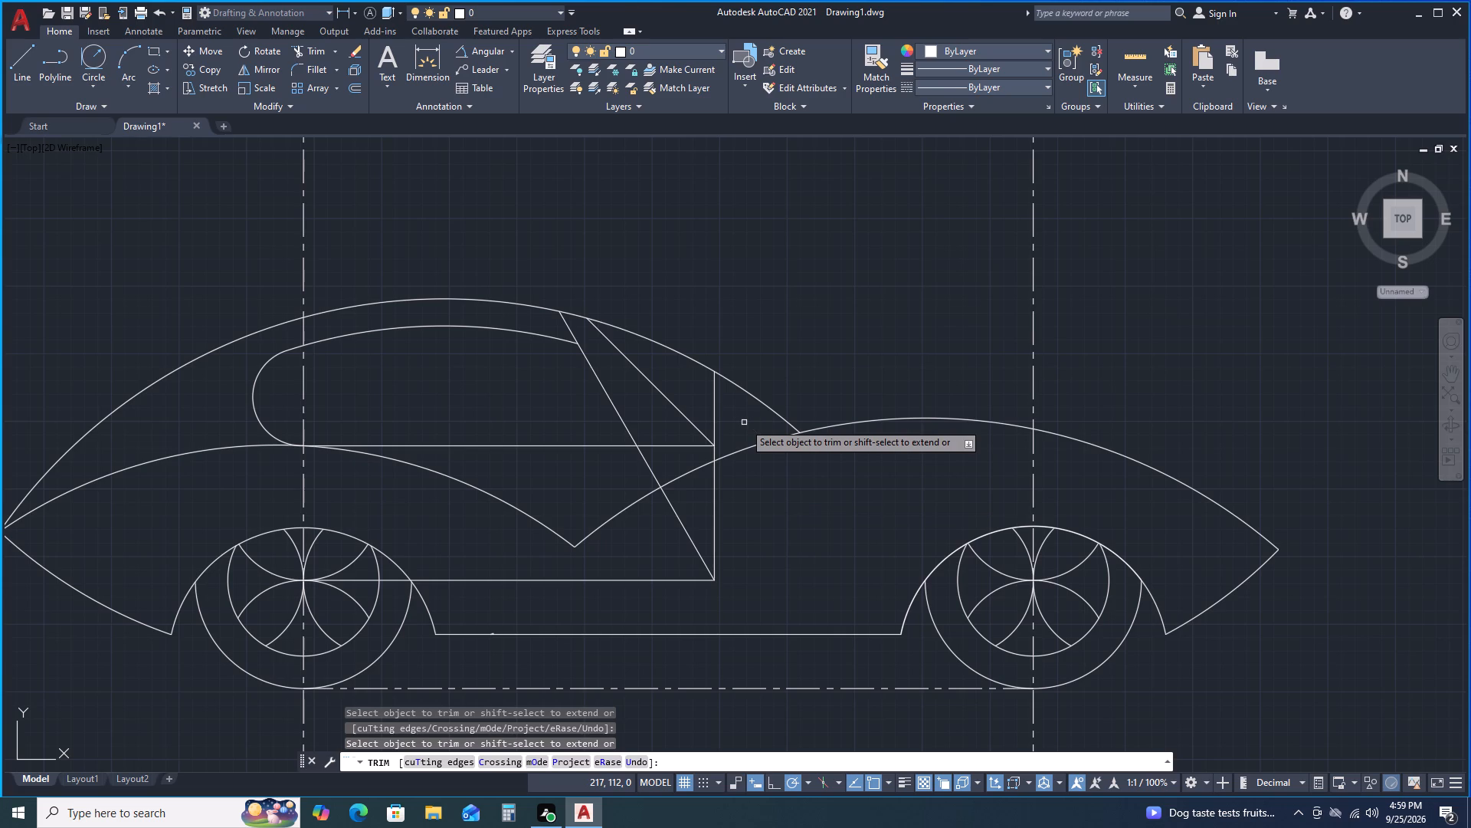
{"action": "left_click", "coordinate": [772, 412]}
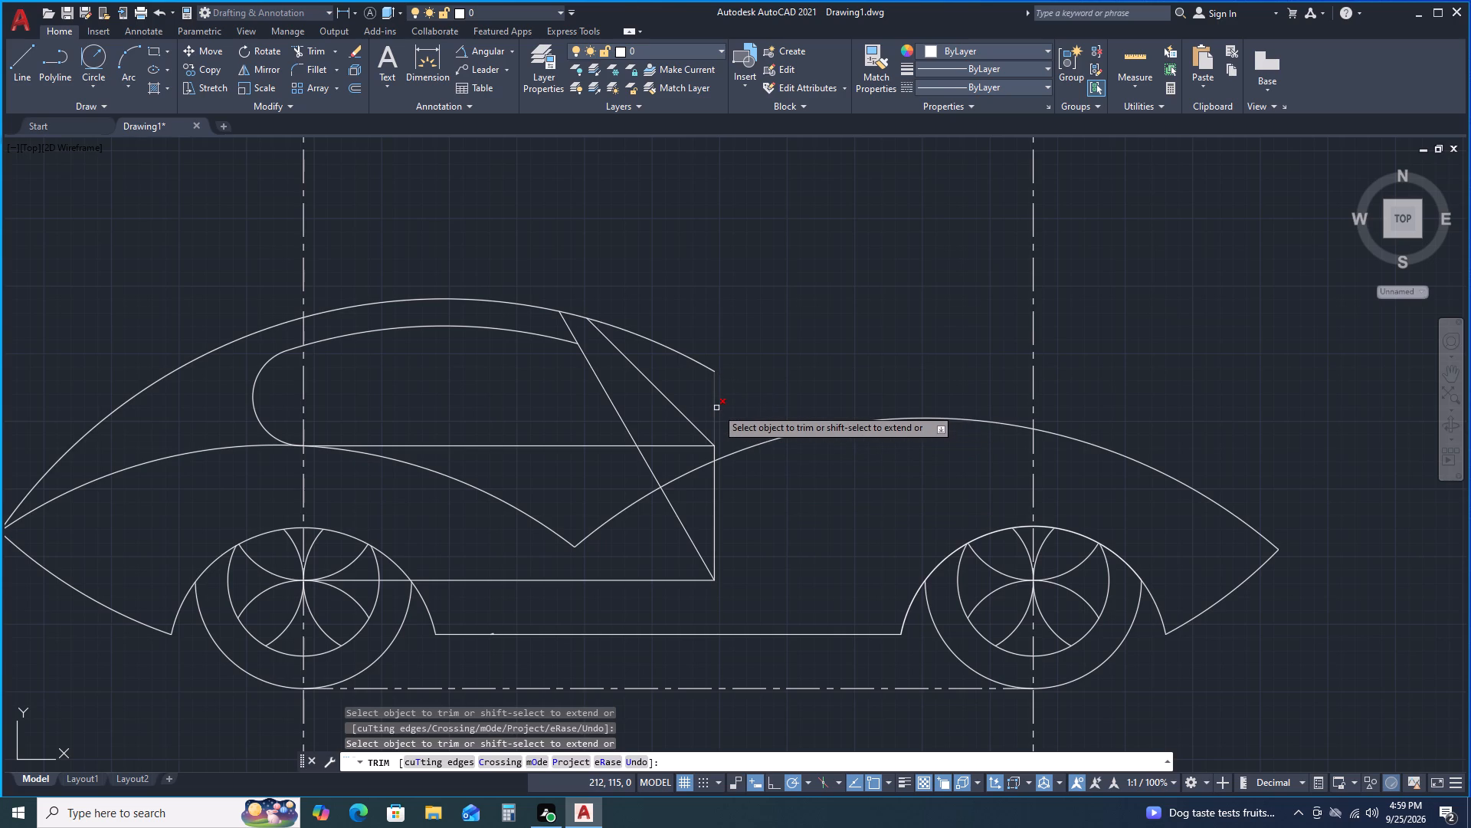
Trim away the vertical cabin line and the outer roof arc's tail beyond the shorter slanted cabin line.
{"action": "left_click", "coordinate": [716, 408]}
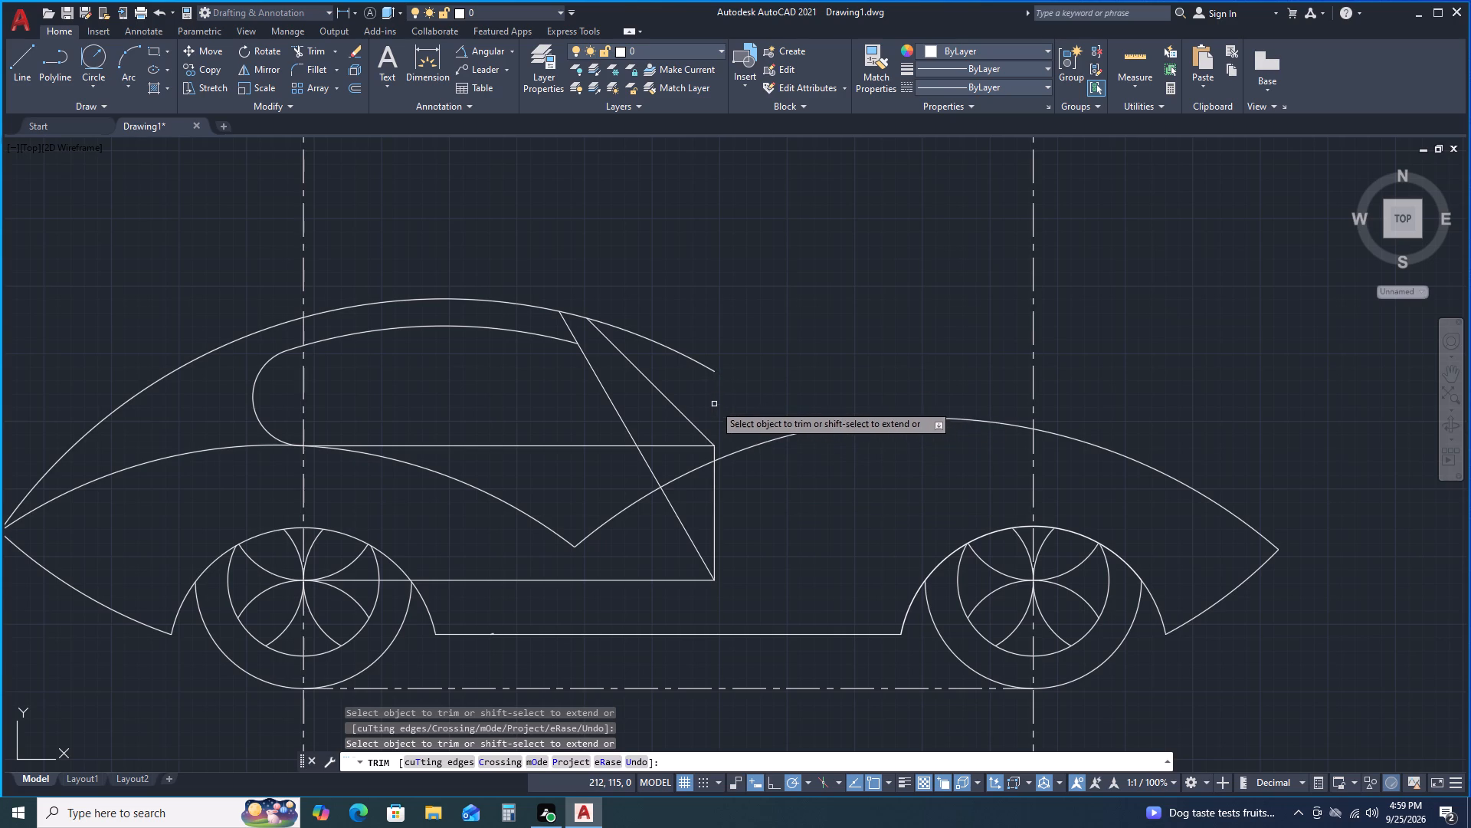
{"action": "left_click", "coordinate": [690, 360]}
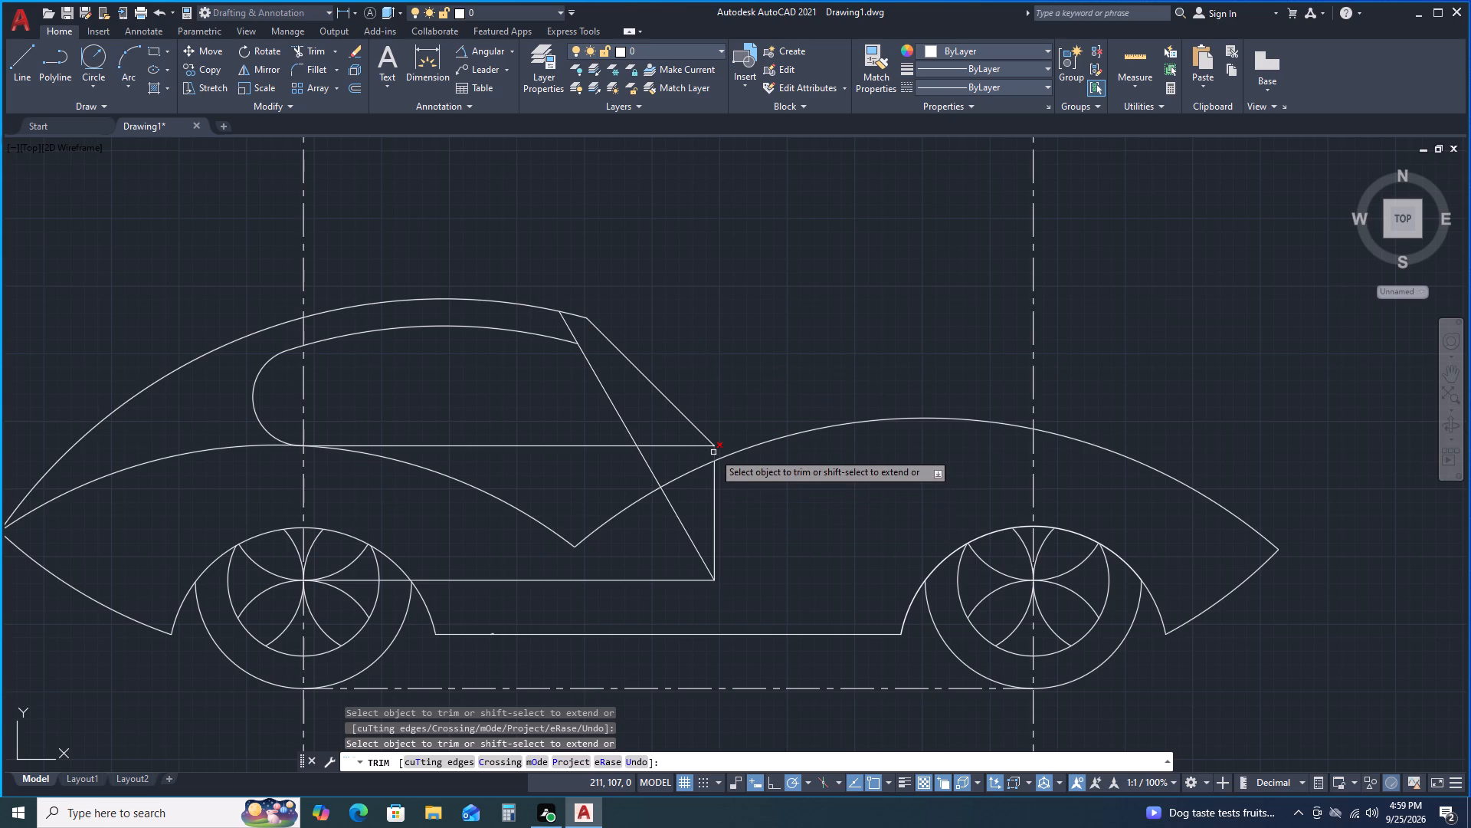
{"action": "left_click", "coordinate": [713, 452]}
{"action": "left_click", "coordinate": [716, 499]}
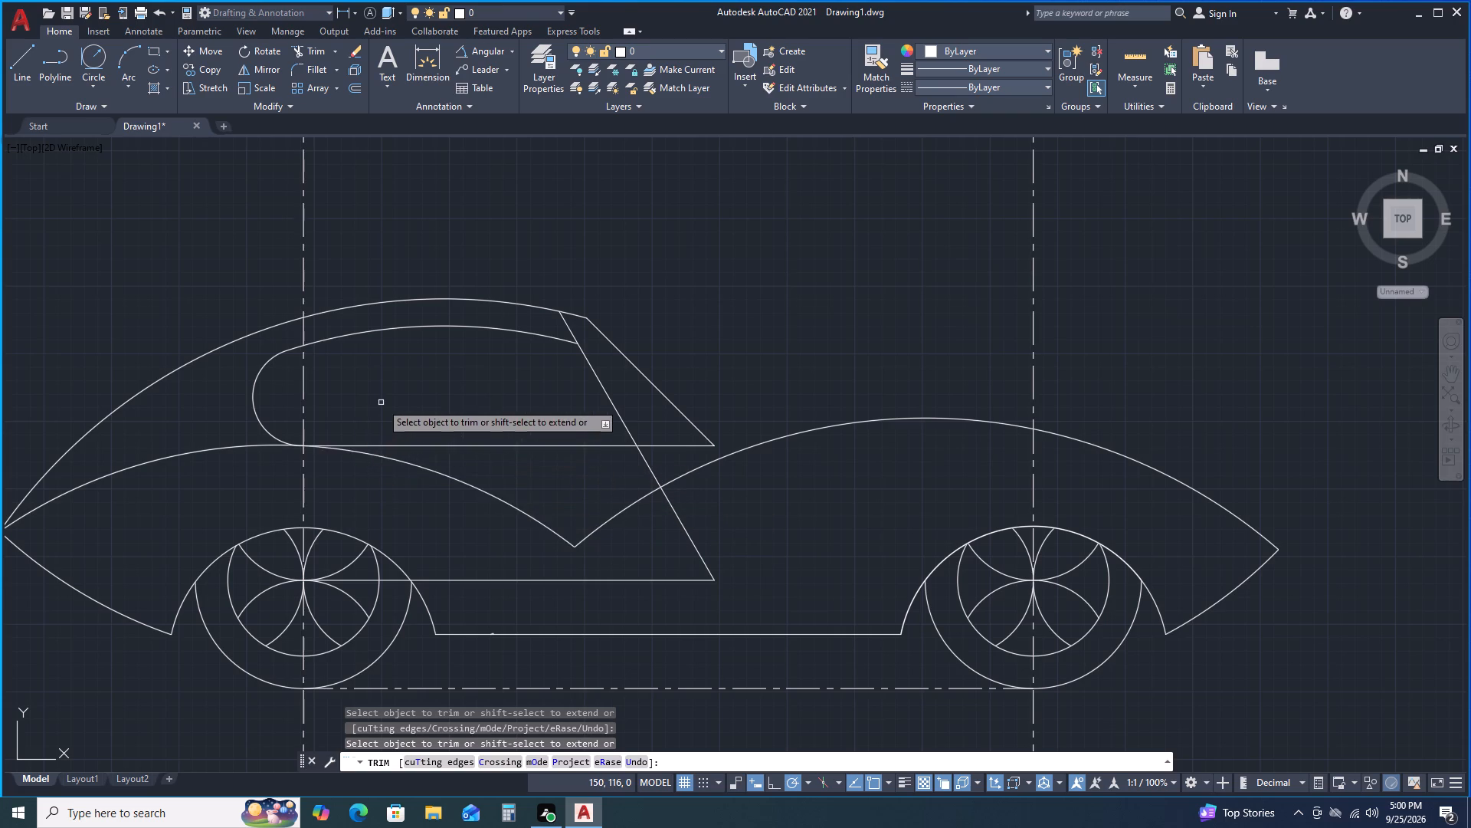
{"action": "scroll", "coordinate": [381, 402], "scroll_direction": "up", "scroll_amount": 1}
{"action": "key", "text": "Escape"}
Draw a vertical helper line about 28 mm upward from the upper-right spoke end on the left wheel's rim.
{"action": "left_click", "coordinate": [21, 60]}
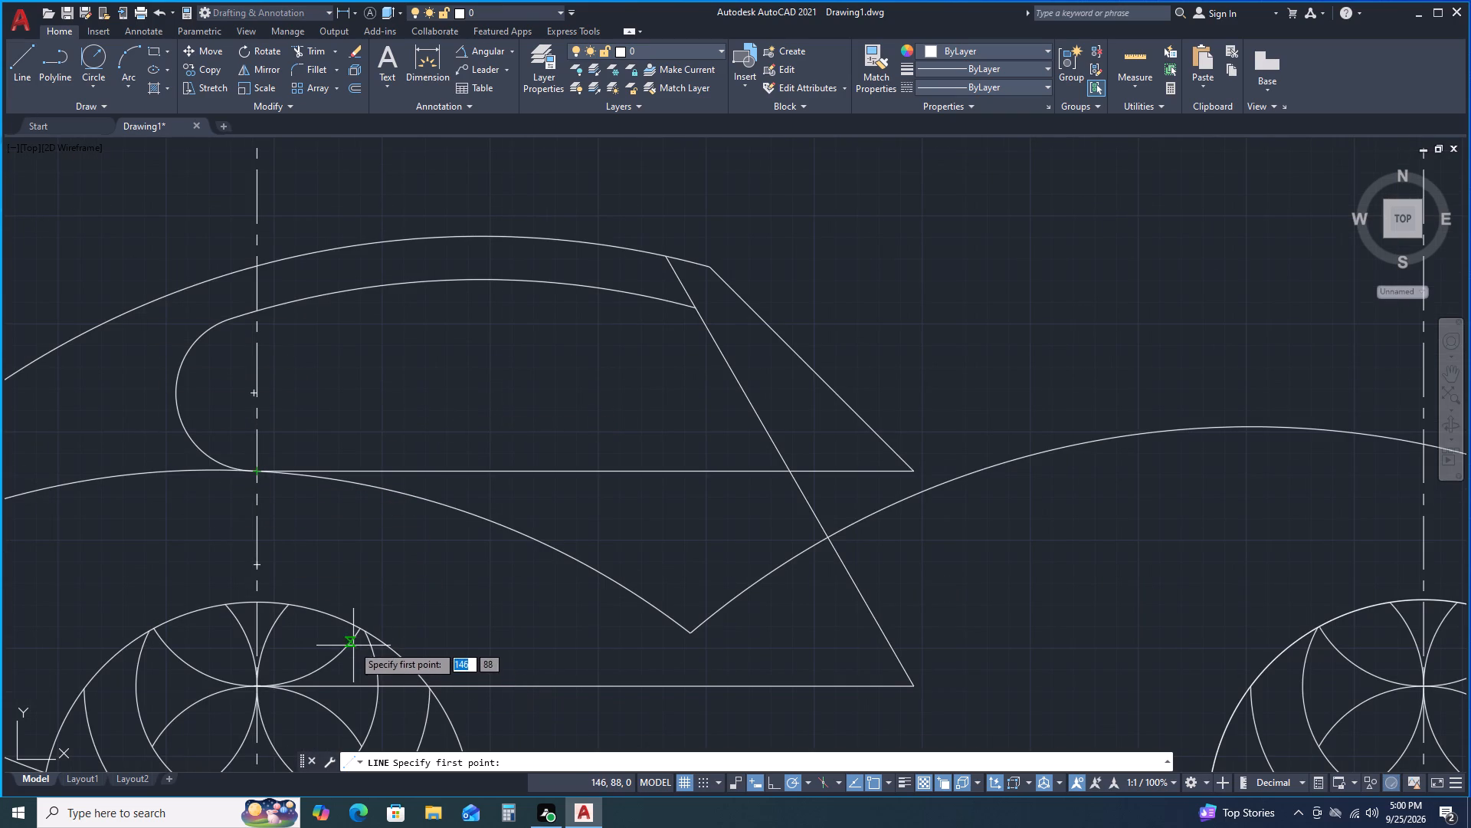
{"action": "left_click", "coordinate": [359, 626]}
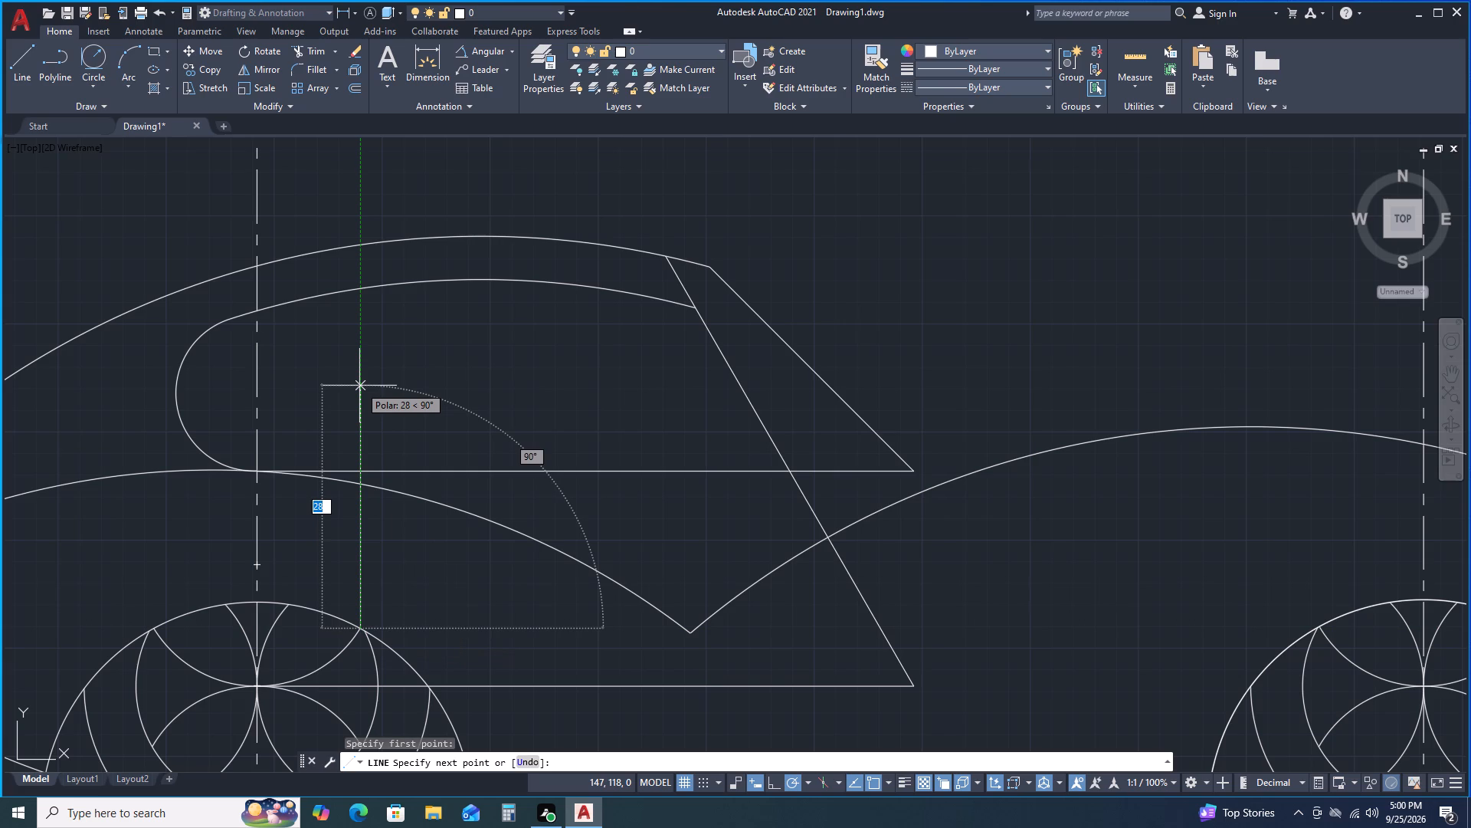
{"action": "left_click", "coordinate": [359, 386]}
{"action": "key", "text": "space"}
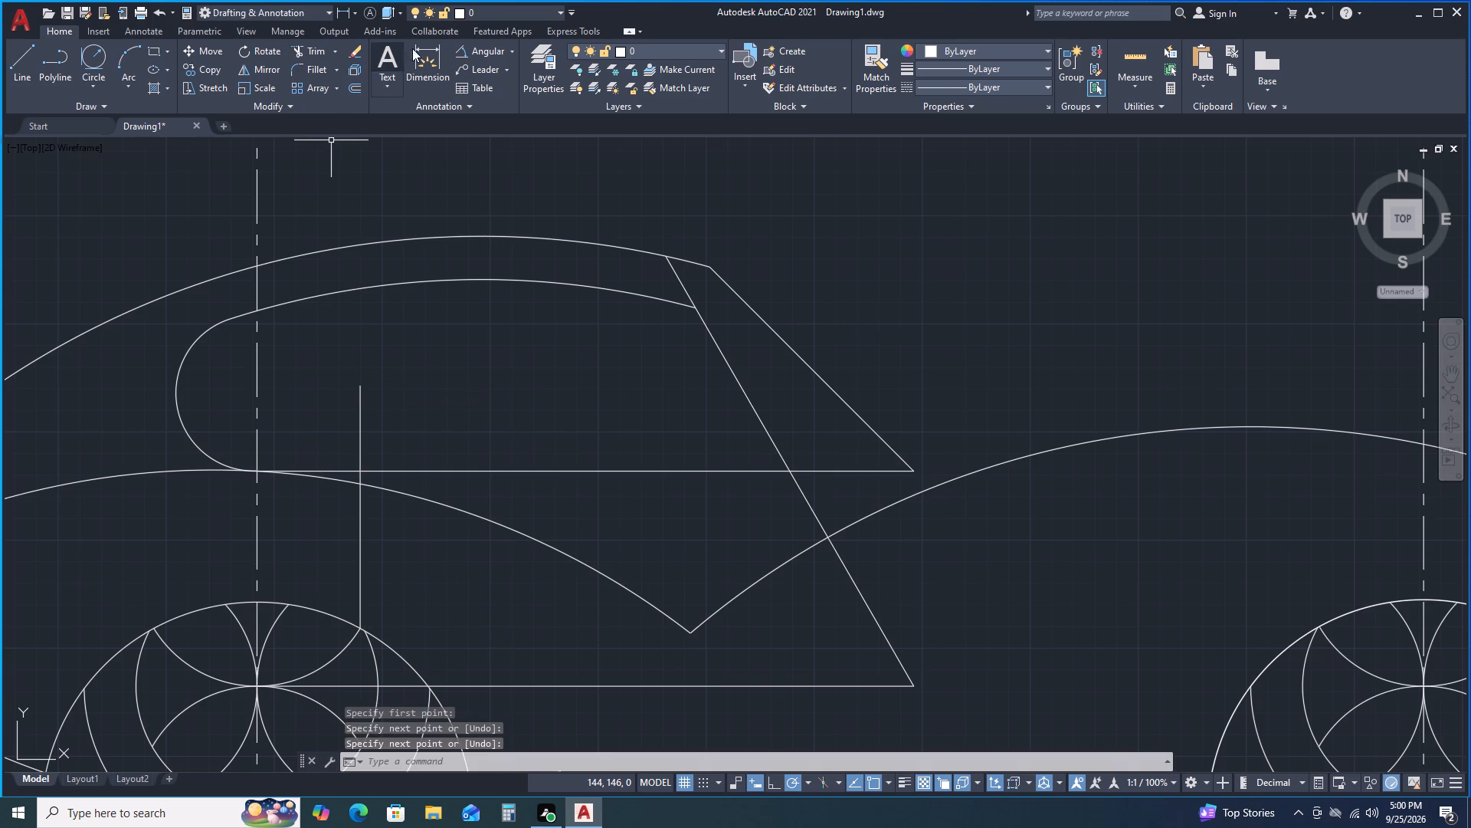
Trim the left fender arc to the right of the vertical helper line, then trim the helper line away completely.
{"action": "left_click", "coordinate": [313, 58]}
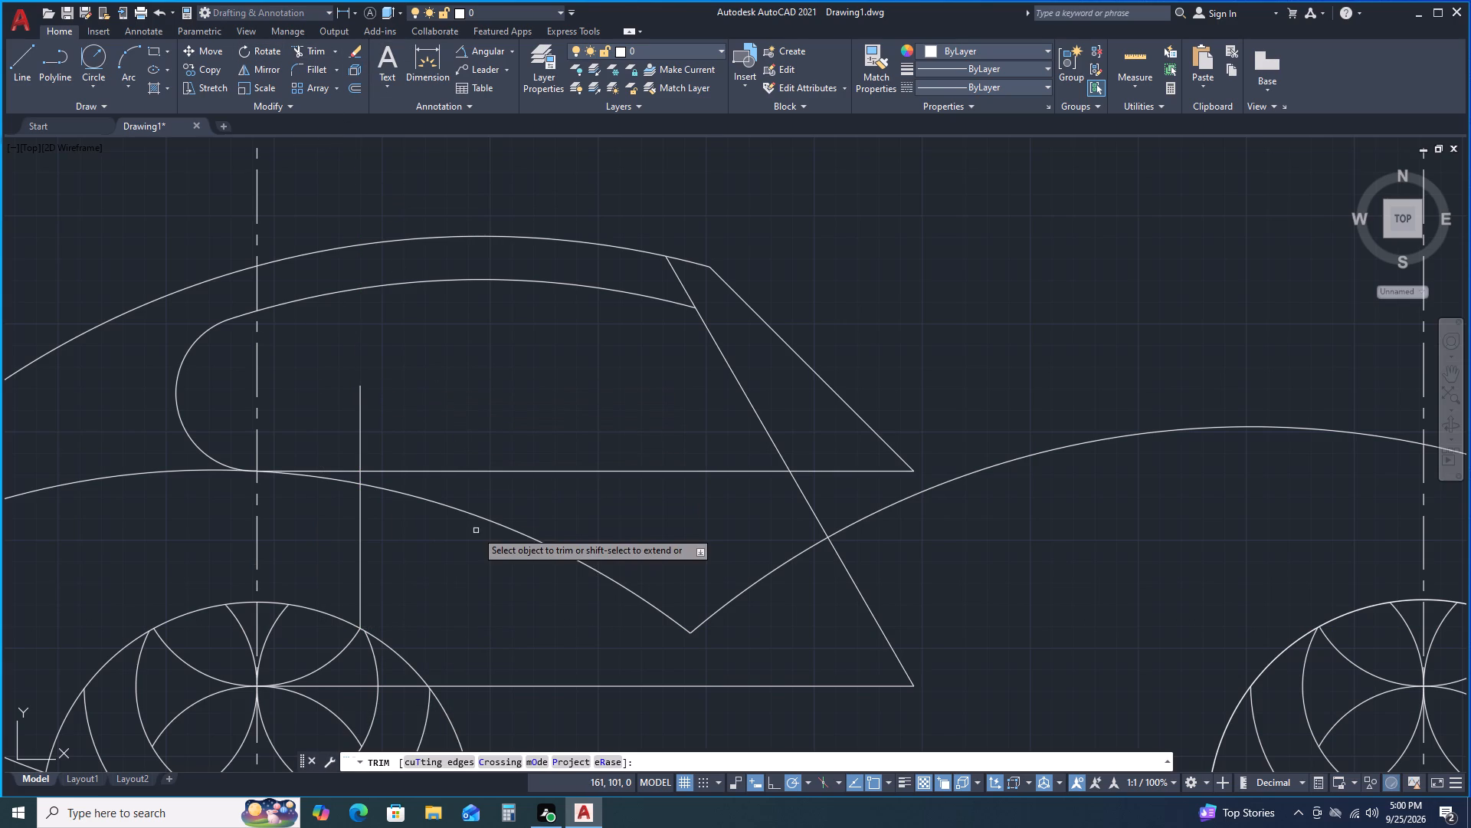
{"action": "left_click", "coordinate": [467, 510]}
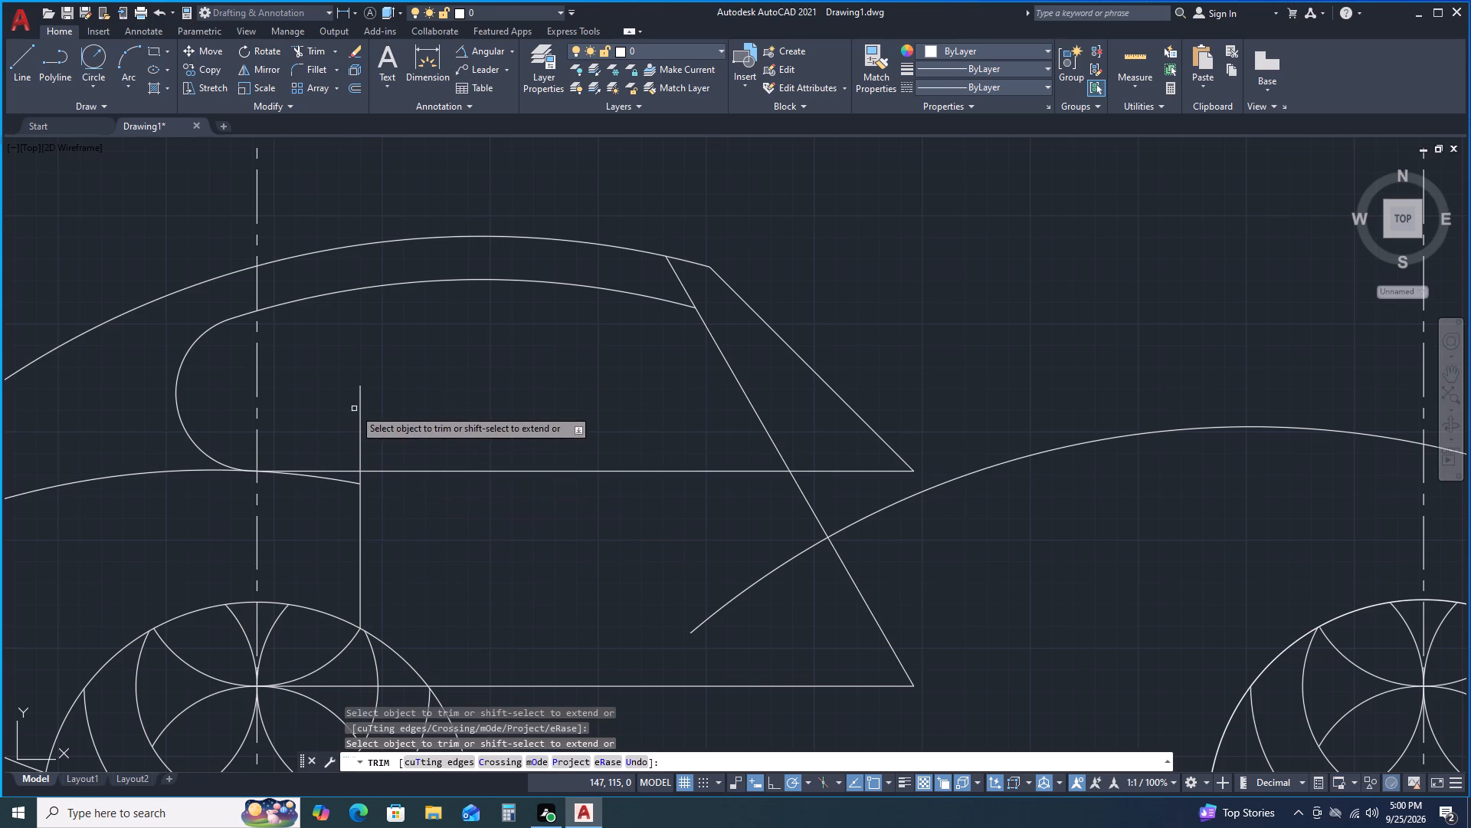
{"action": "left_click", "coordinate": [359, 432]}
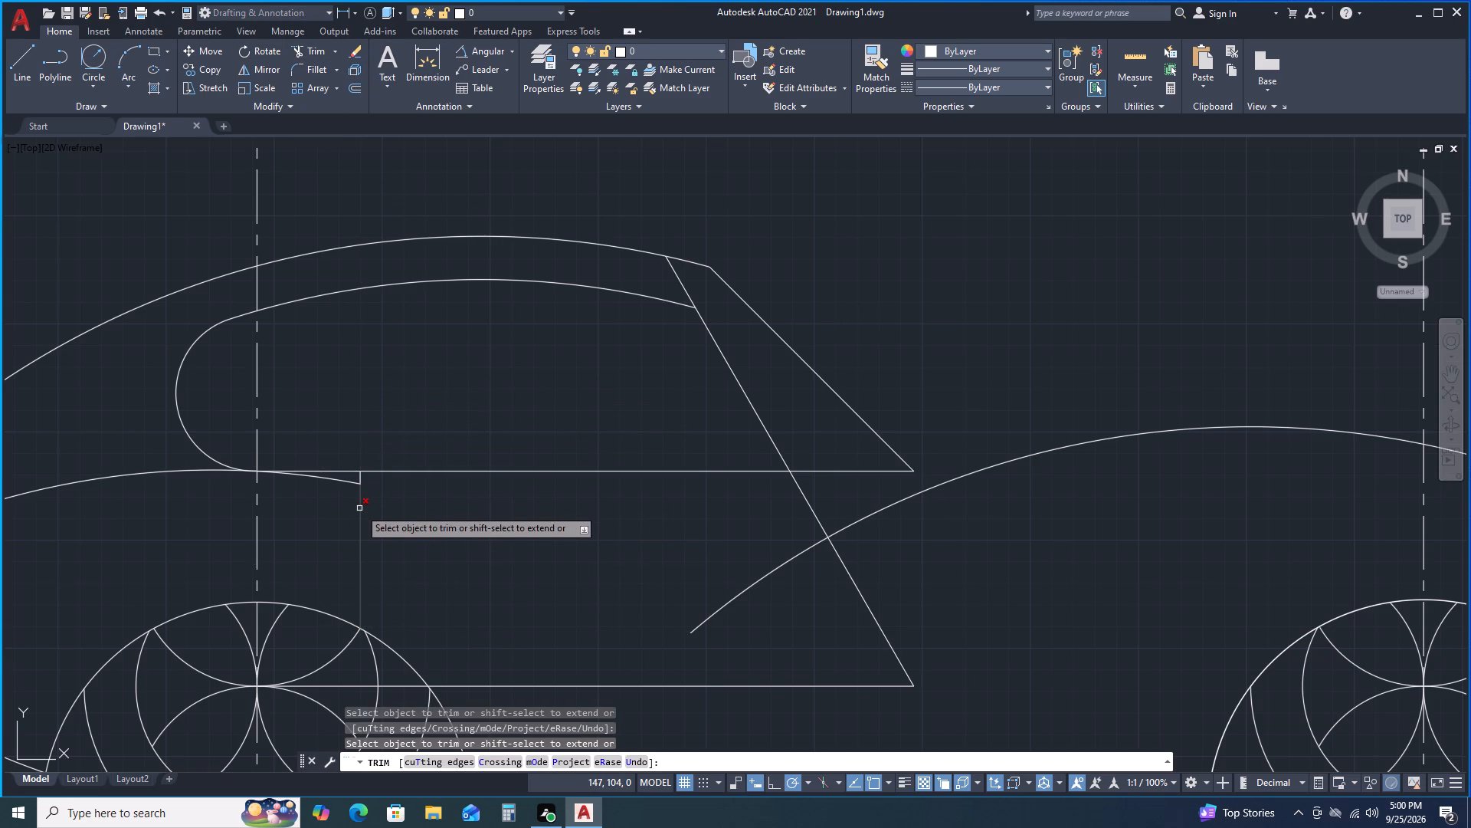
{"action": "left_click", "coordinate": [362, 478]}
{"action": "key", "text": "space"}
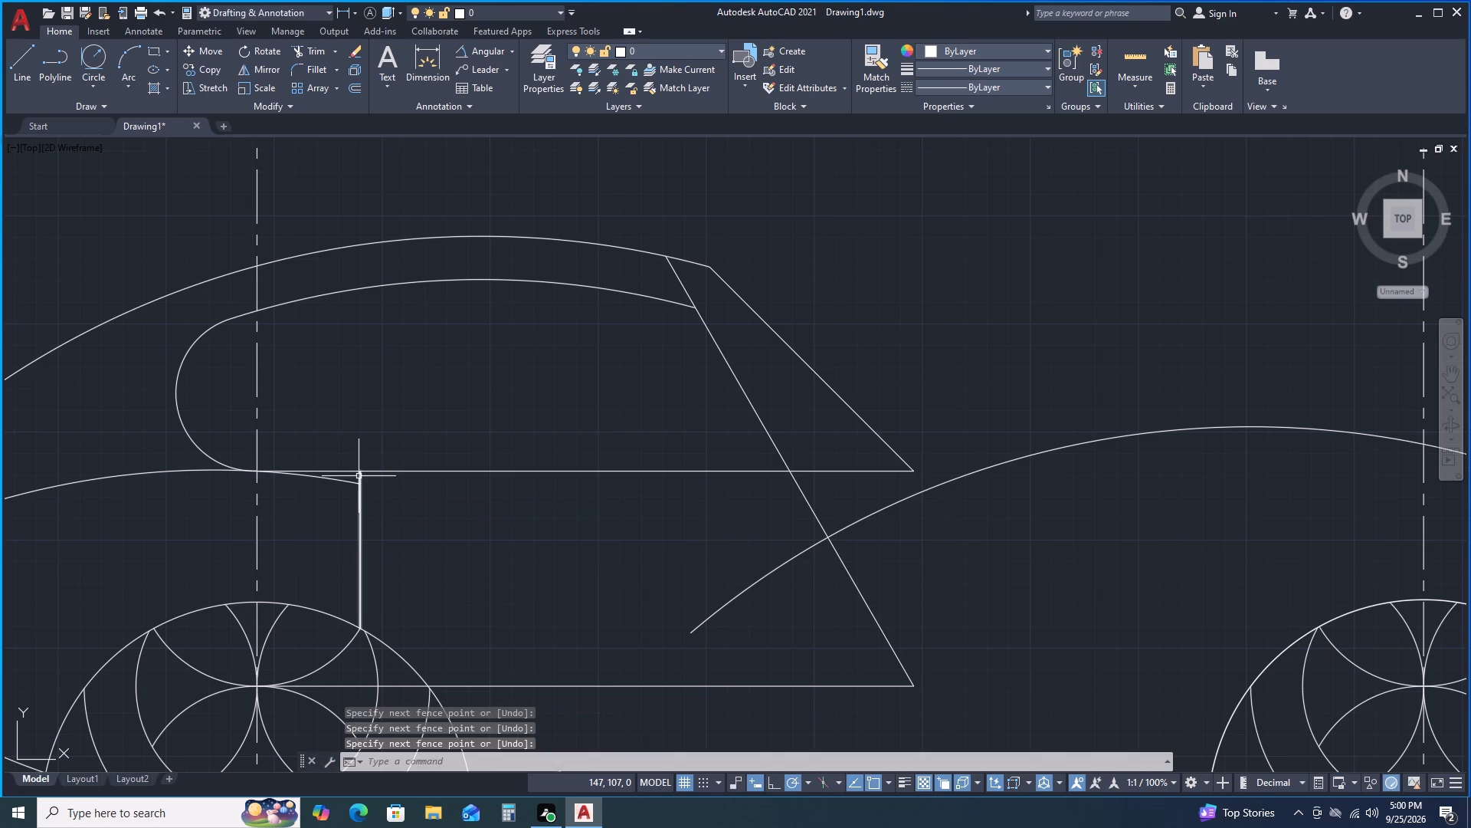
{"action": "key", "text": "space"}
{"action": "left_click", "coordinate": [359, 476]}
{"action": "left_click", "coordinate": [358, 499]}
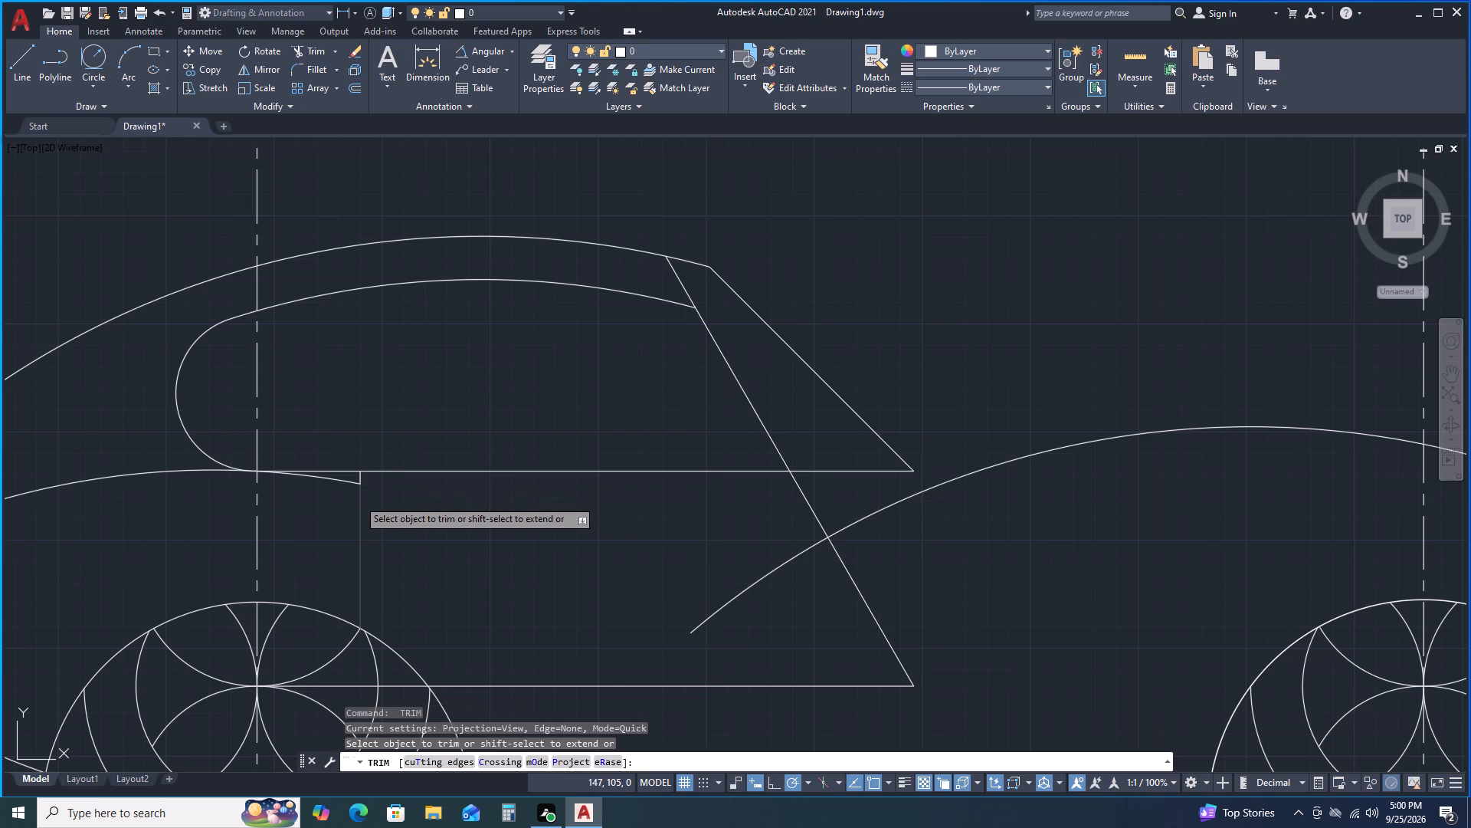
{"action": "left_click", "coordinate": [360, 480]}
Trim the right fender arc's lower-left end back to the longer slanted cabin line.
{"action": "scroll", "coordinate": [378, 504], "scroll_direction": "down", "scroll_amount": 2}
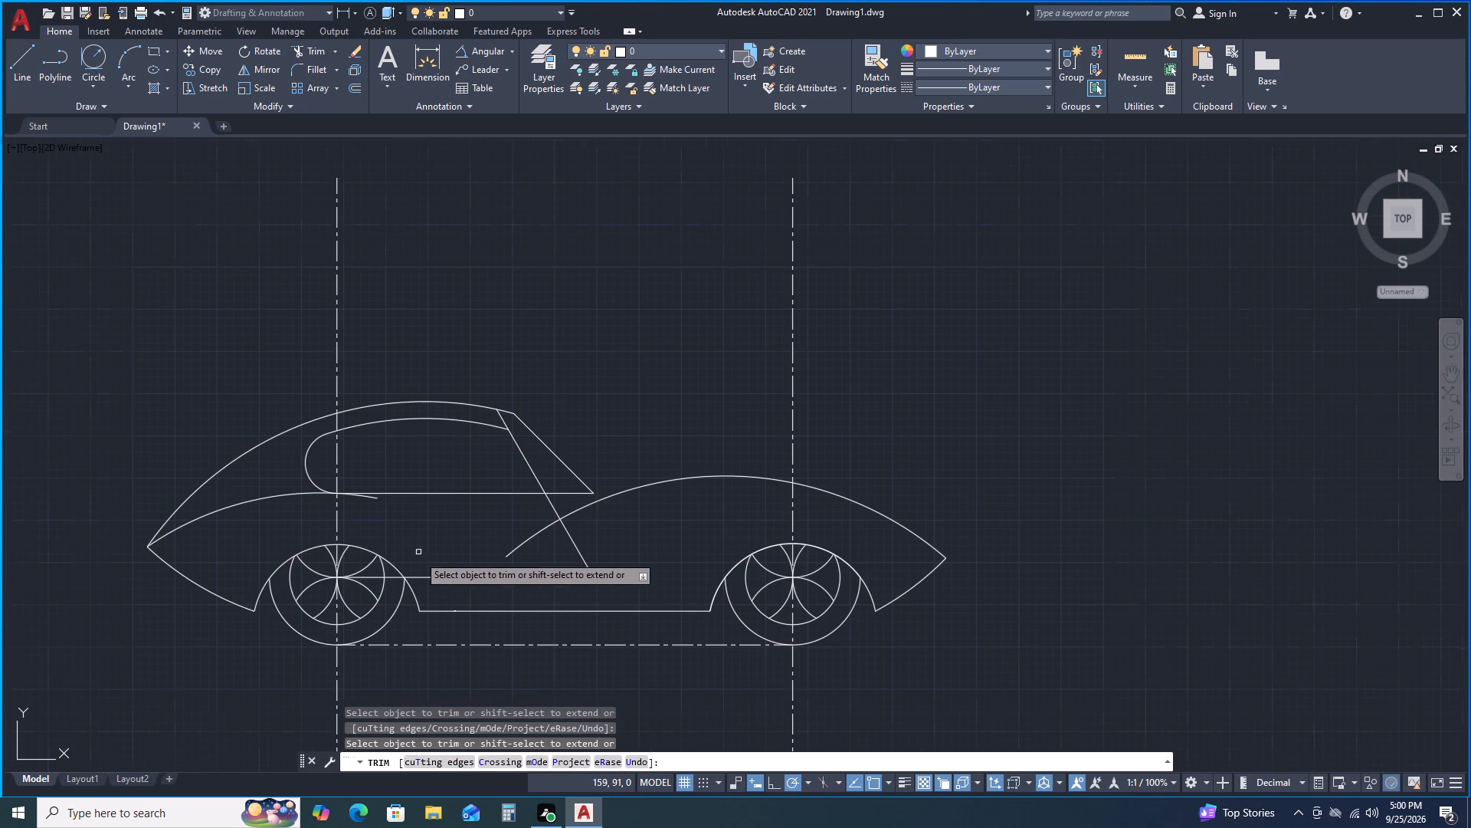
{"action": "scroll", "coordinate": [520, 593], "scroll_direction": "down", "scroll_amount": 1}
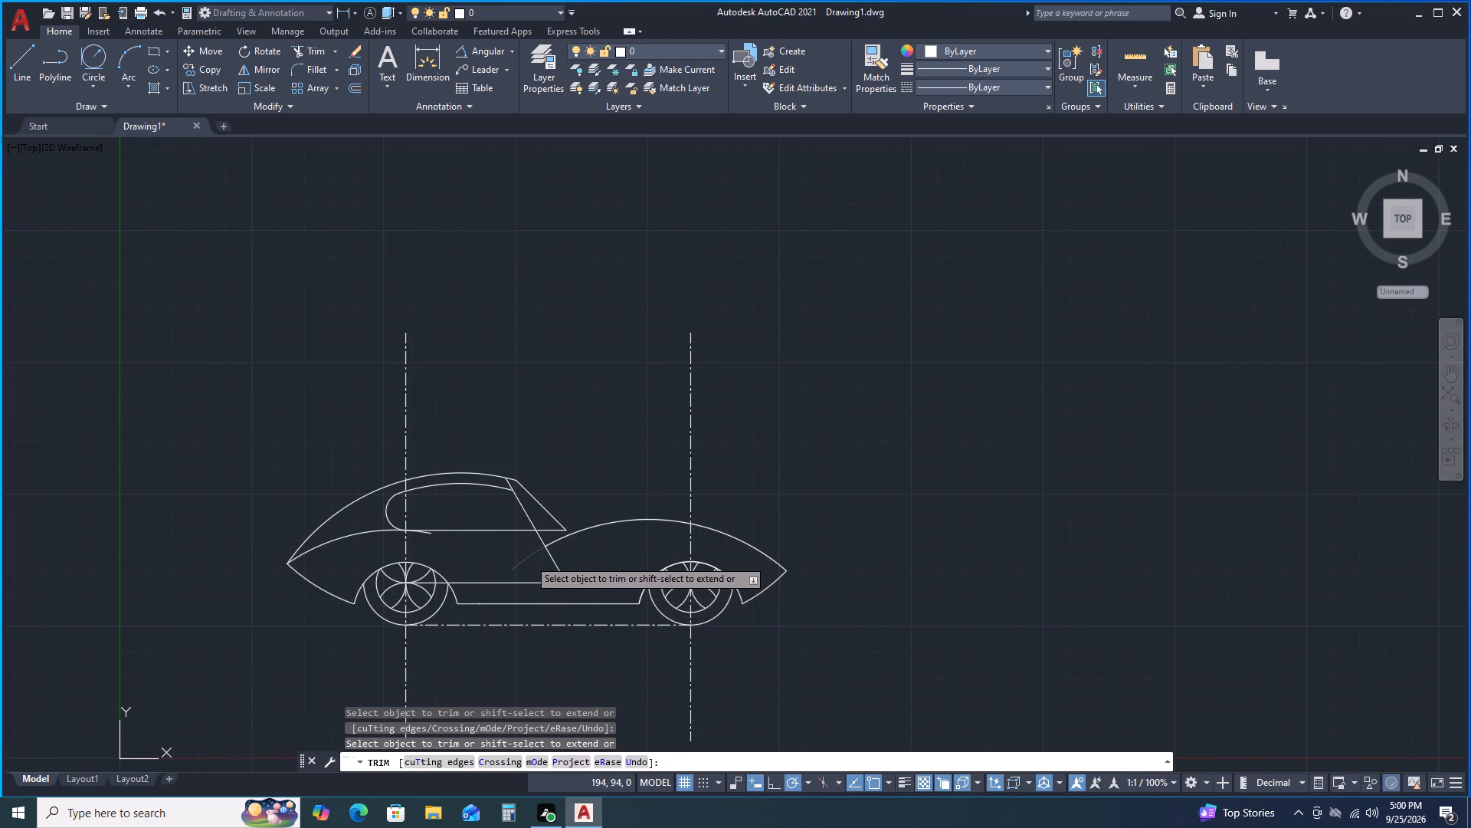
{"action": "left_click", "coordinate": [529, 559]}
{"action": "scroll", "coordinate": [532, 550], "scroll_direction": "up", "scroll_amount": 3}
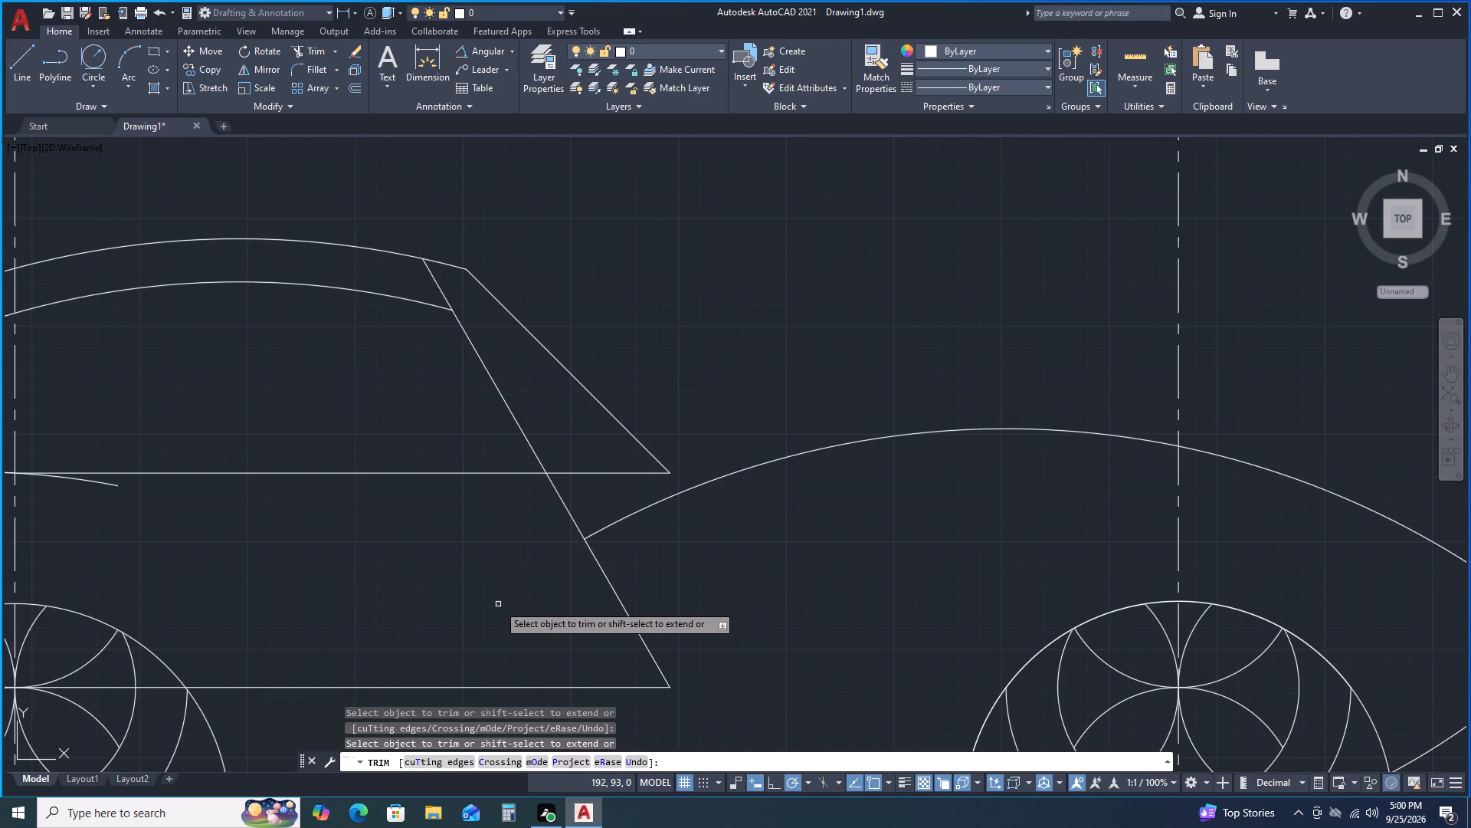
{"action": "scroll", "coordinate": [460, 610], "scroll_direction": "down", "scroll_amount": 2}
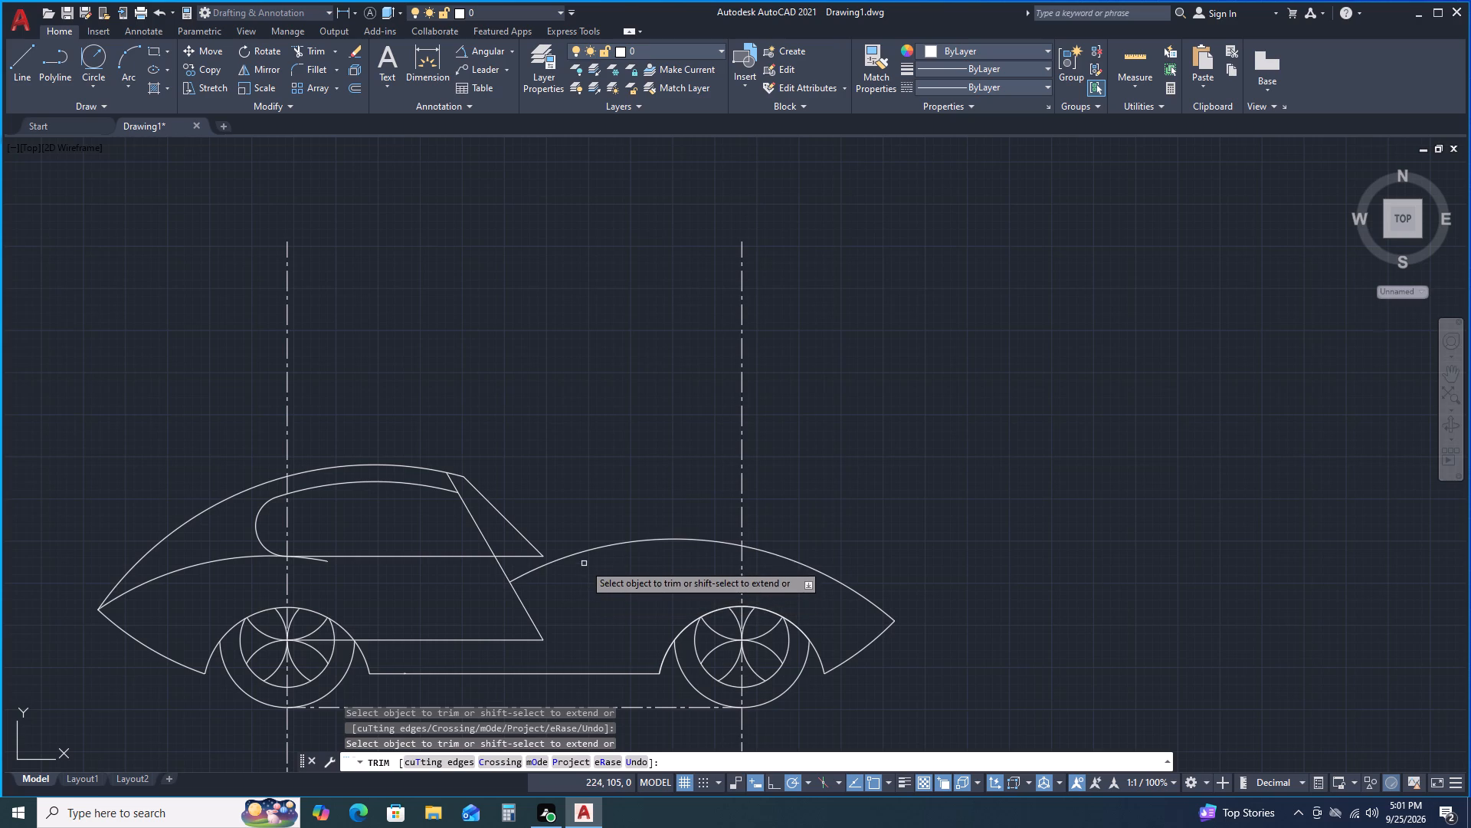
{"action": "key", "text": "space"}
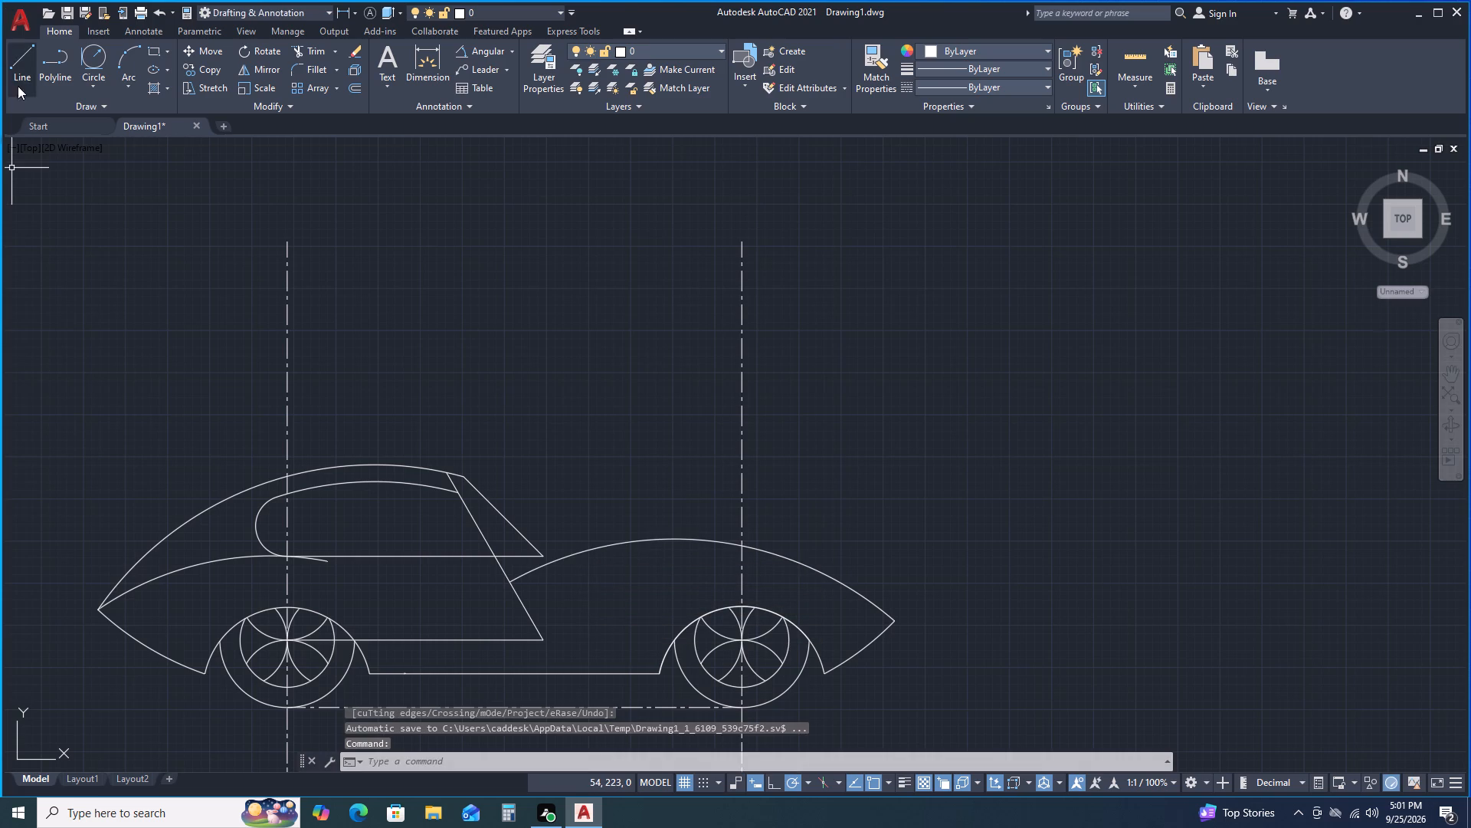
With Ortho on, draw a horizontal line about 51 mm leftward from the right fender arc's top, crossing the shorter slanted cabin line.
{"action": "left_click", "coordinate": [18, 66]}
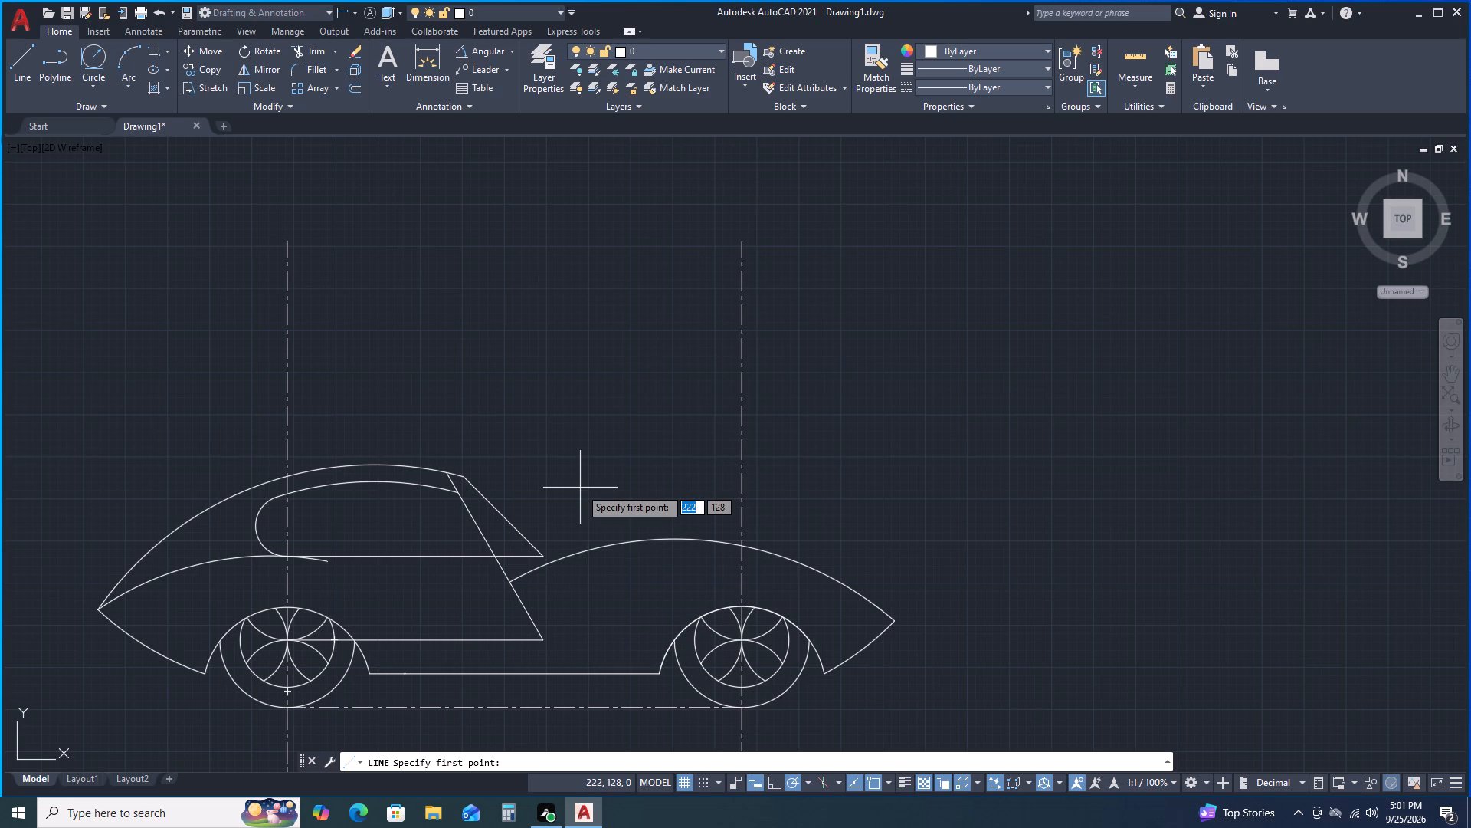
{"action": "left_click", "coordinate": [679, 535]}
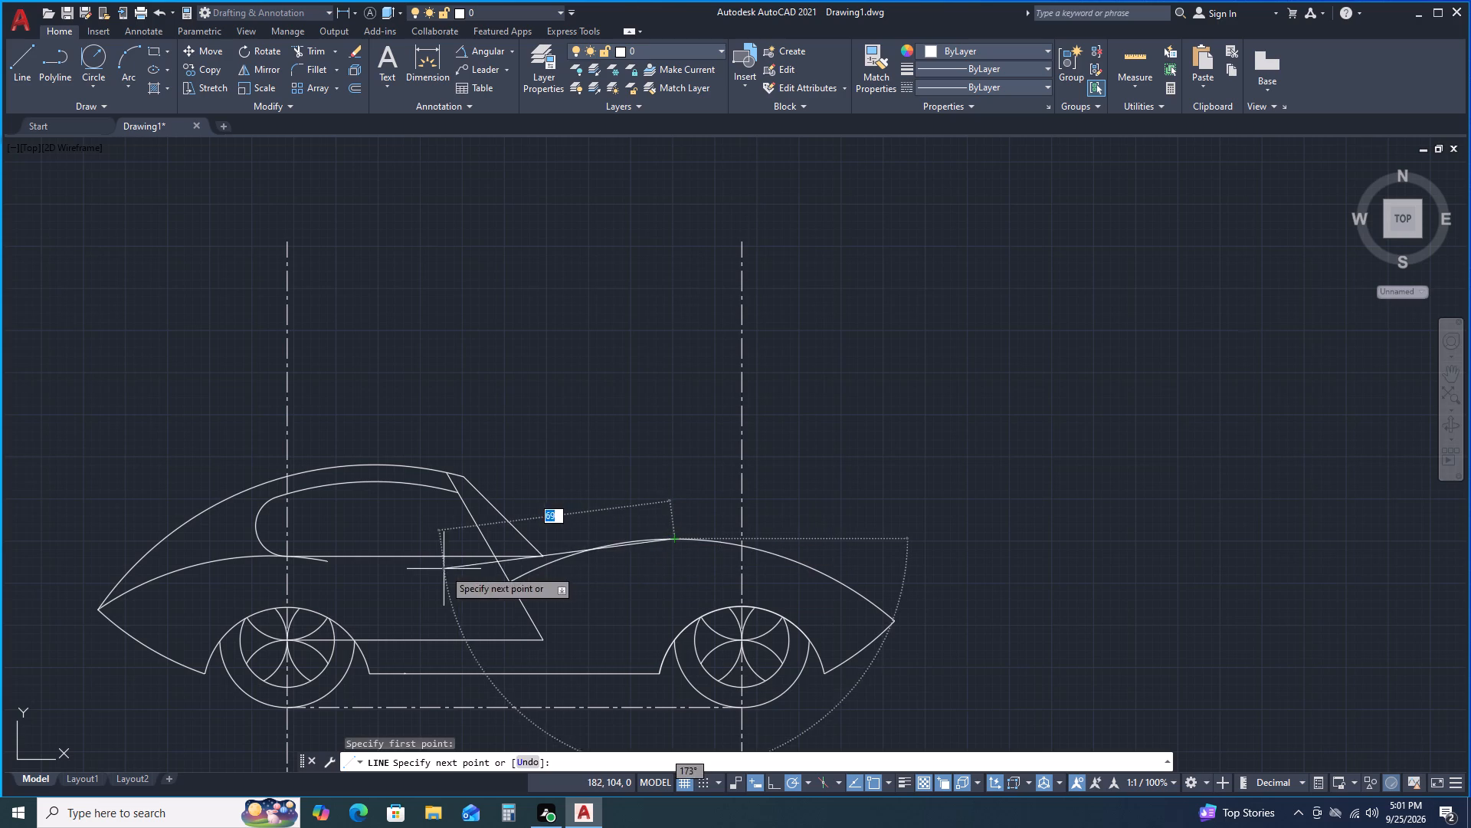
{"action": "key", "text": "F8"}
{"action": "scroll", "coordinate": [492, 546], "scroll_direction": "down", "scroll_amount": 1}
{"action": "scroll", "coordinate": [493, 544], "scroll_direction": "up", "scroll_amount": 1}
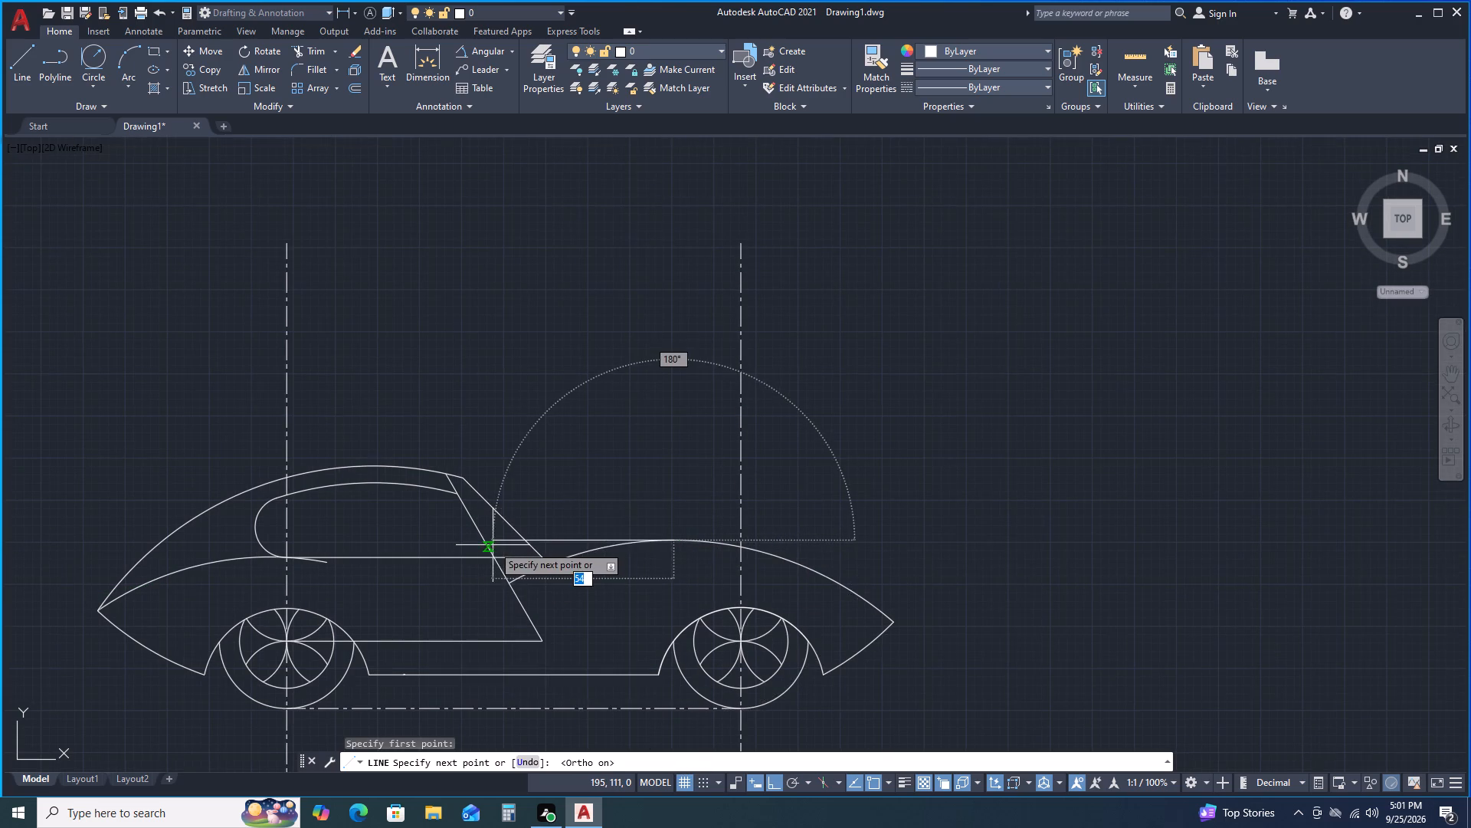
{"action": "scroll", "coordinate": [503, 544], "scroll_direction": "down", "scroll_amount": 1}
{"action": "scroll", "coordinate": [504, 544], "scroll_direction": "up", "scroll_amount": 1}
{"action": "scroll", "coordinate": [504, 544], "scroll_direction": "down", "scroll_amount": 2}
{"action": "scroll", "coordinate": [505, 520], "scroll_direction": "up", "scroll_amount": 1}
{"action": "scroll", "coordinate": [505, 520], "scroll_direction": "down", "scroll_amount": 1}
{"action": "scroll", "coordinate": [504, 530], "scroll_direction": "up", "scroll_amount": 2}
{"action": "scroll", "coordinate": [504, 530], "scroll_direction": "down", "scroll_amount": 1}
{"action": "scroll", "coordinate": [505, 523], "scroll_direction": "up", "scroll_amount": 1}
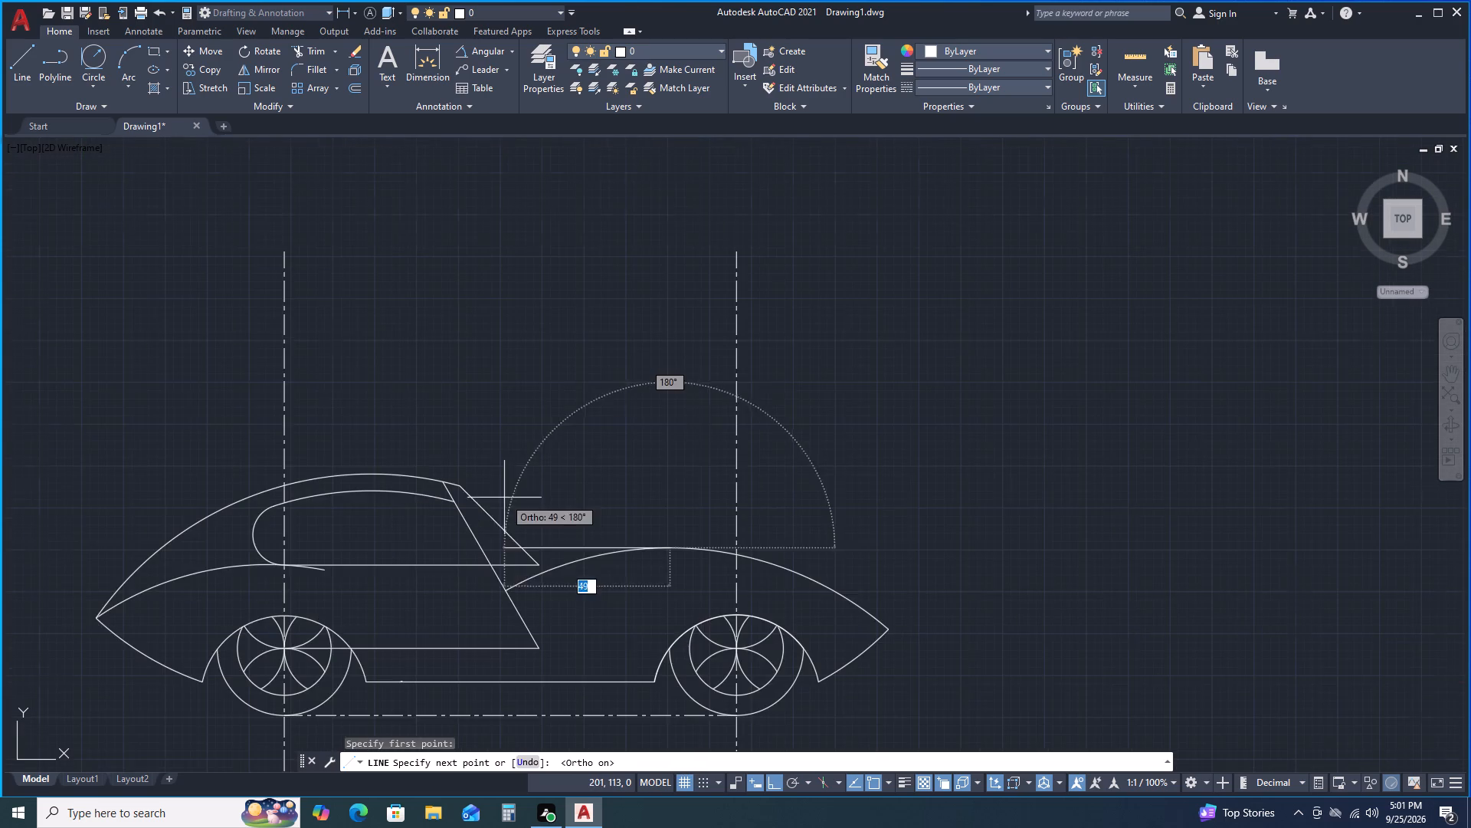
{"action": "scroll", "coordinate": [493, 517], "scroll_direction": "up", "scroll_amount": 2}
{"action": "scroll", "coordinate": [493, 517], "scroll_direction": "down", "scroll_amount": 1}
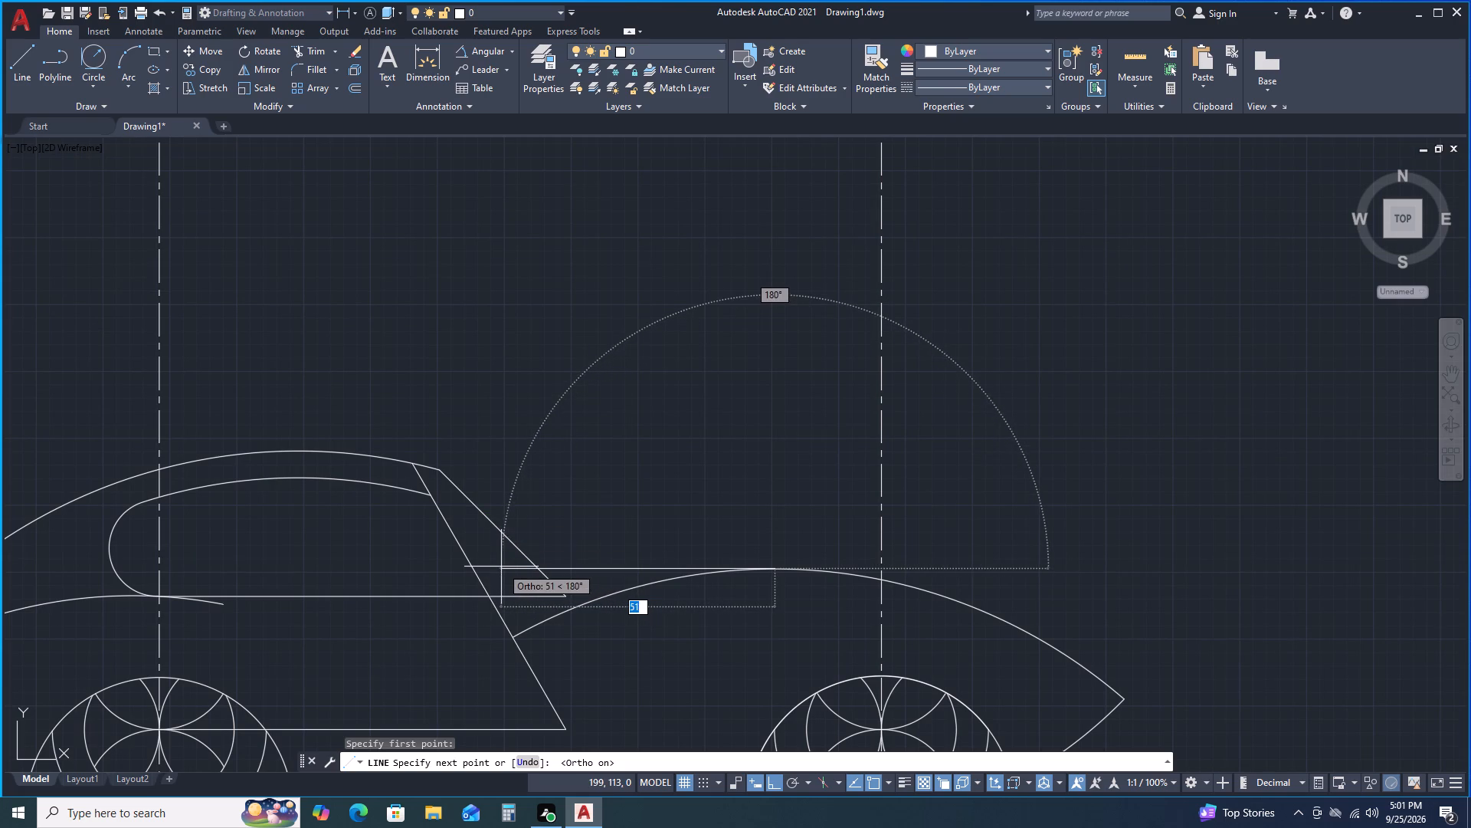
{"action": "left_click", "coordinate": [501, 567]}
{"action": "key", "text": "space"}
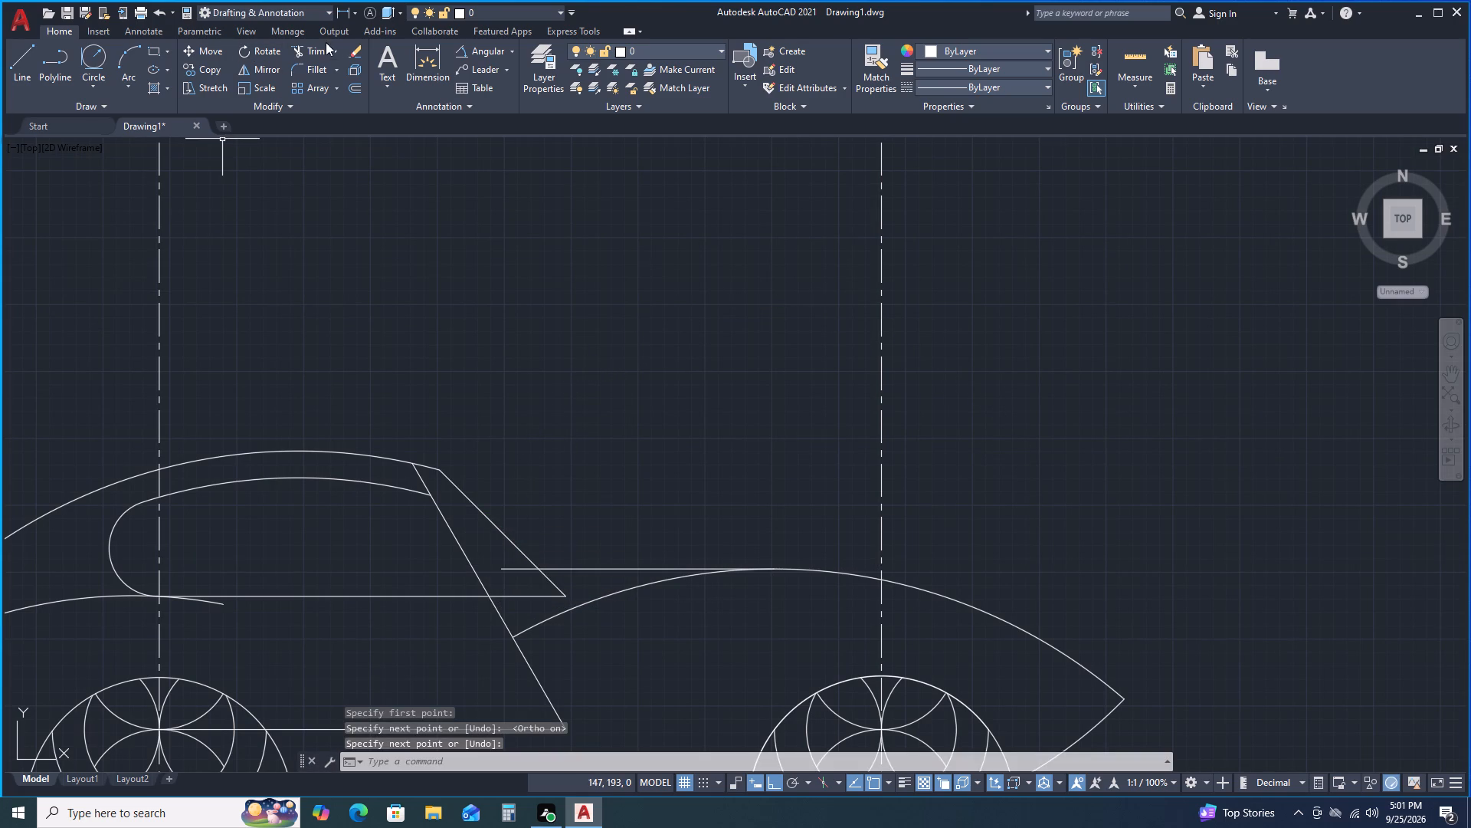
Trim the horizontal hood line's end that extends inside the cabin past the shorter slanted line.
{"action": "left_click", "coordinate": [309, 48]}
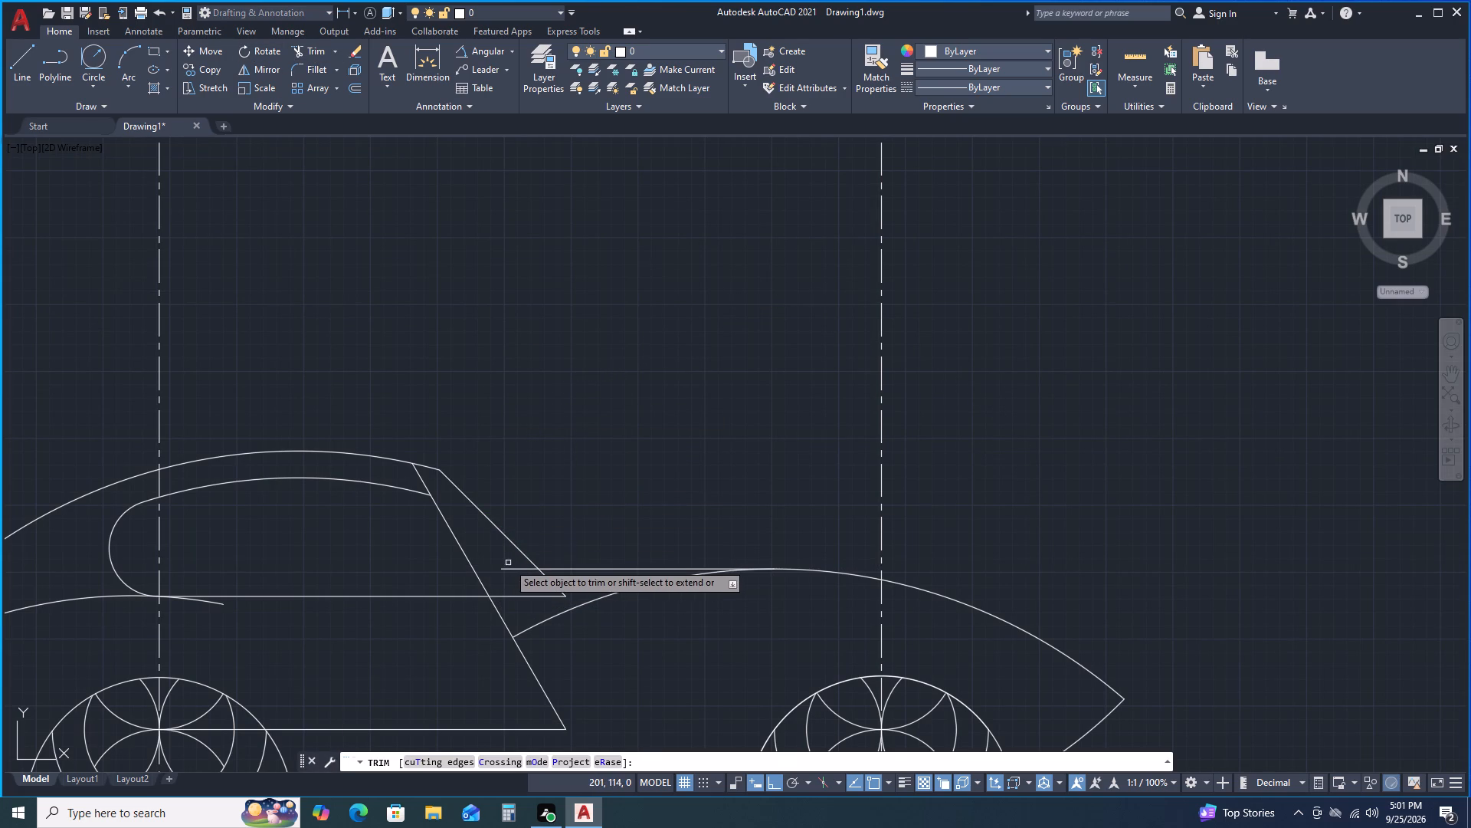
{"action": "left_click", "coordinate": [516, 567]}
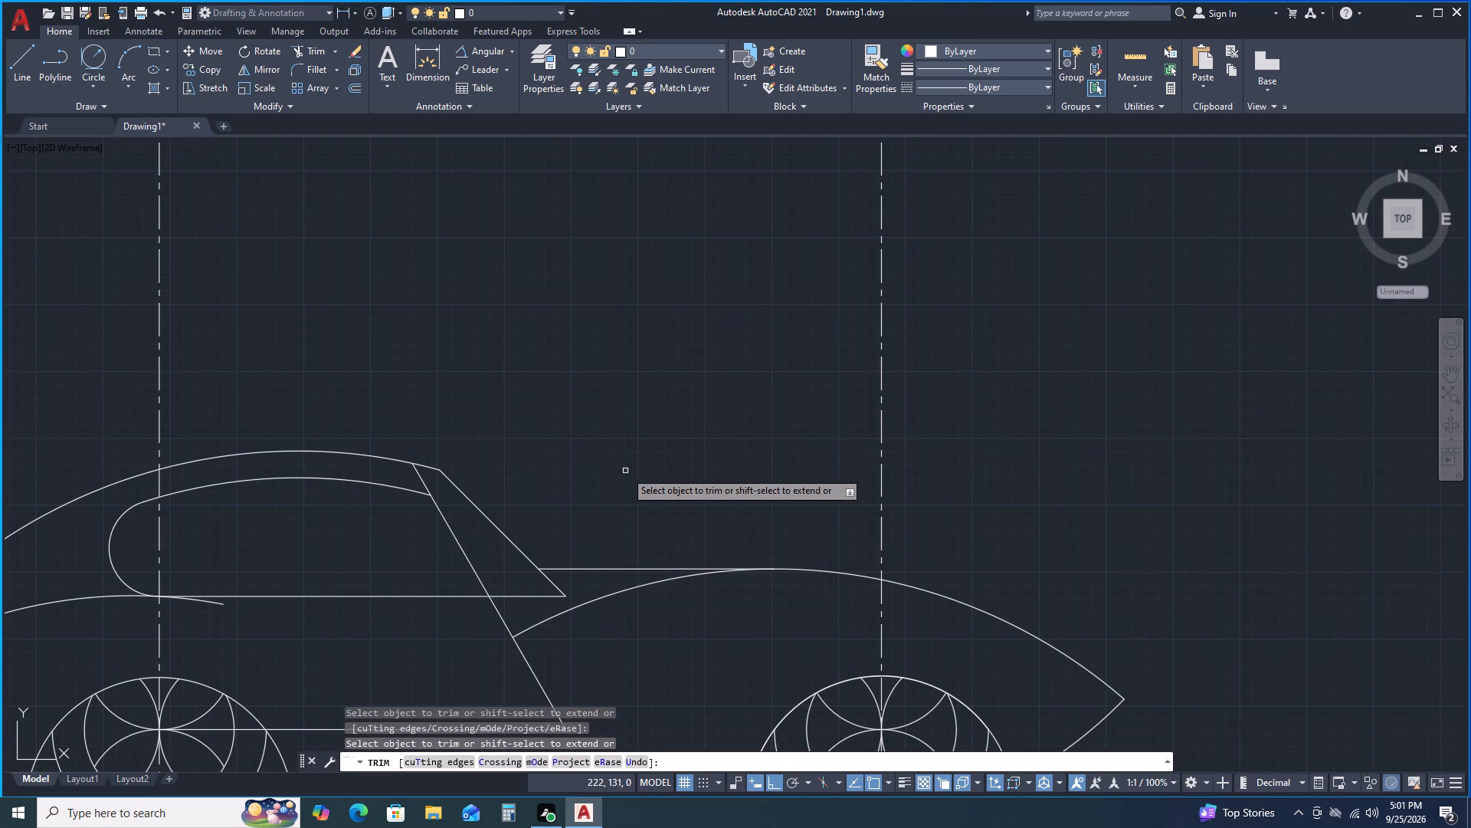
{"action": "scroll", "coordinate": [649, 455], "scroll_direction": "down", "scroll_amount": 1}
{"action": "scroll", "coordinate": [665, 570], "scroll_direction": "down", "scroll_amount": 1}
{"action": "key", "text": "space"}
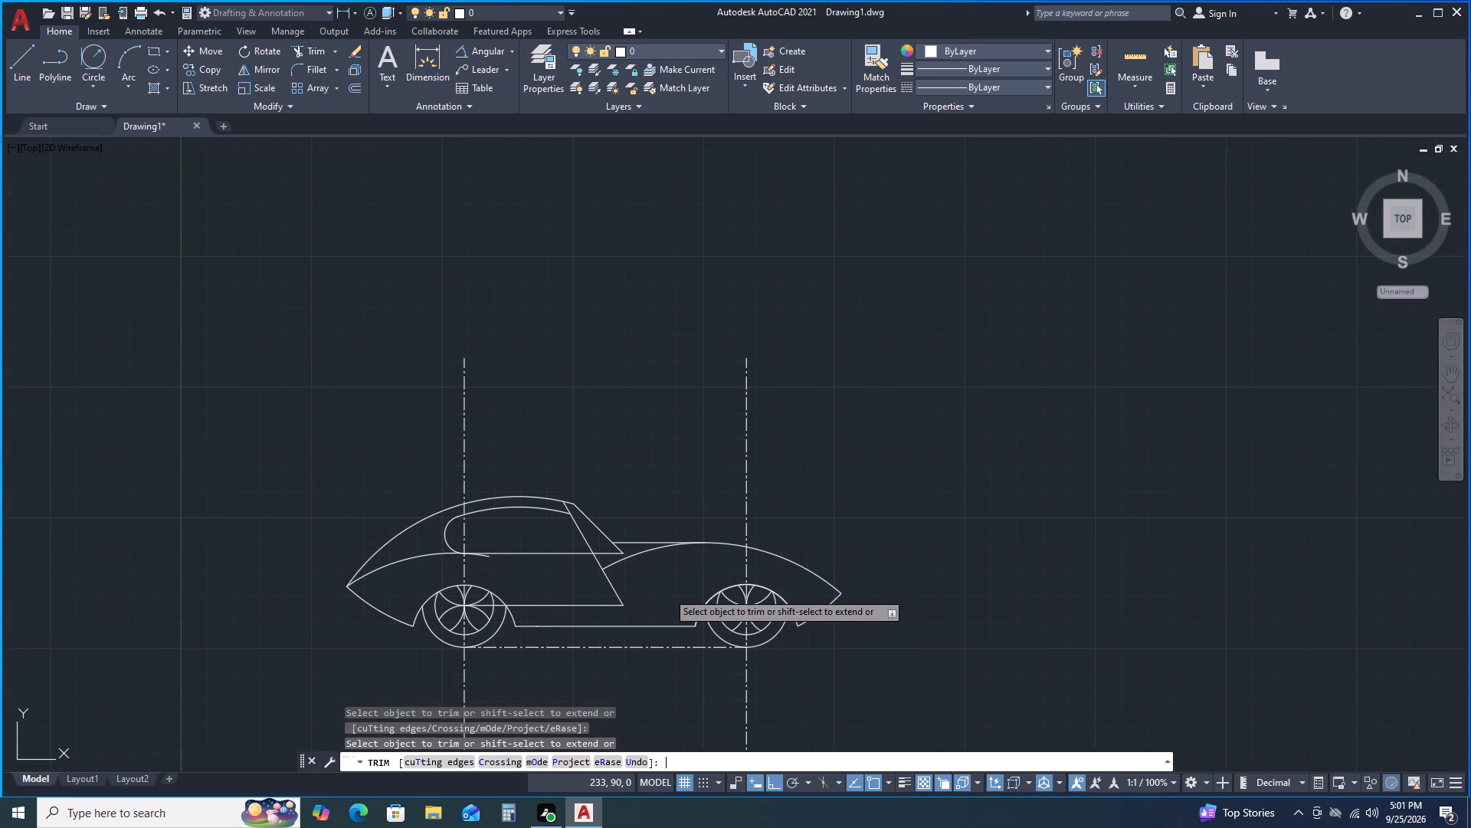
Draw a vertical helper line about 87 mm upward from the bottom body line, between the cabin and the right wheel.
{"action": "left_click", "coordinate": [10, 70]}
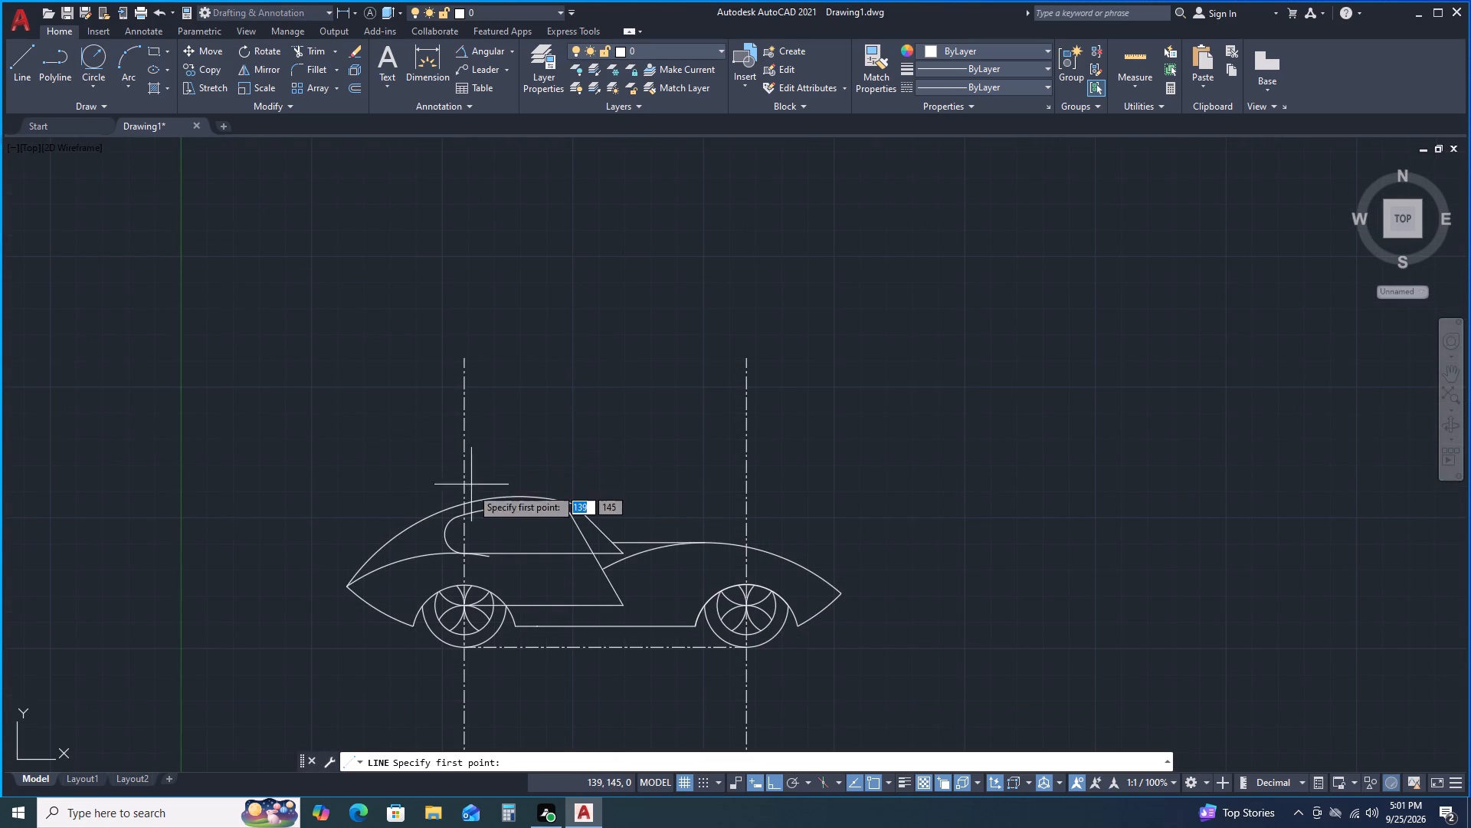
{"action": "left_click", "coordinate": [655, 628]}
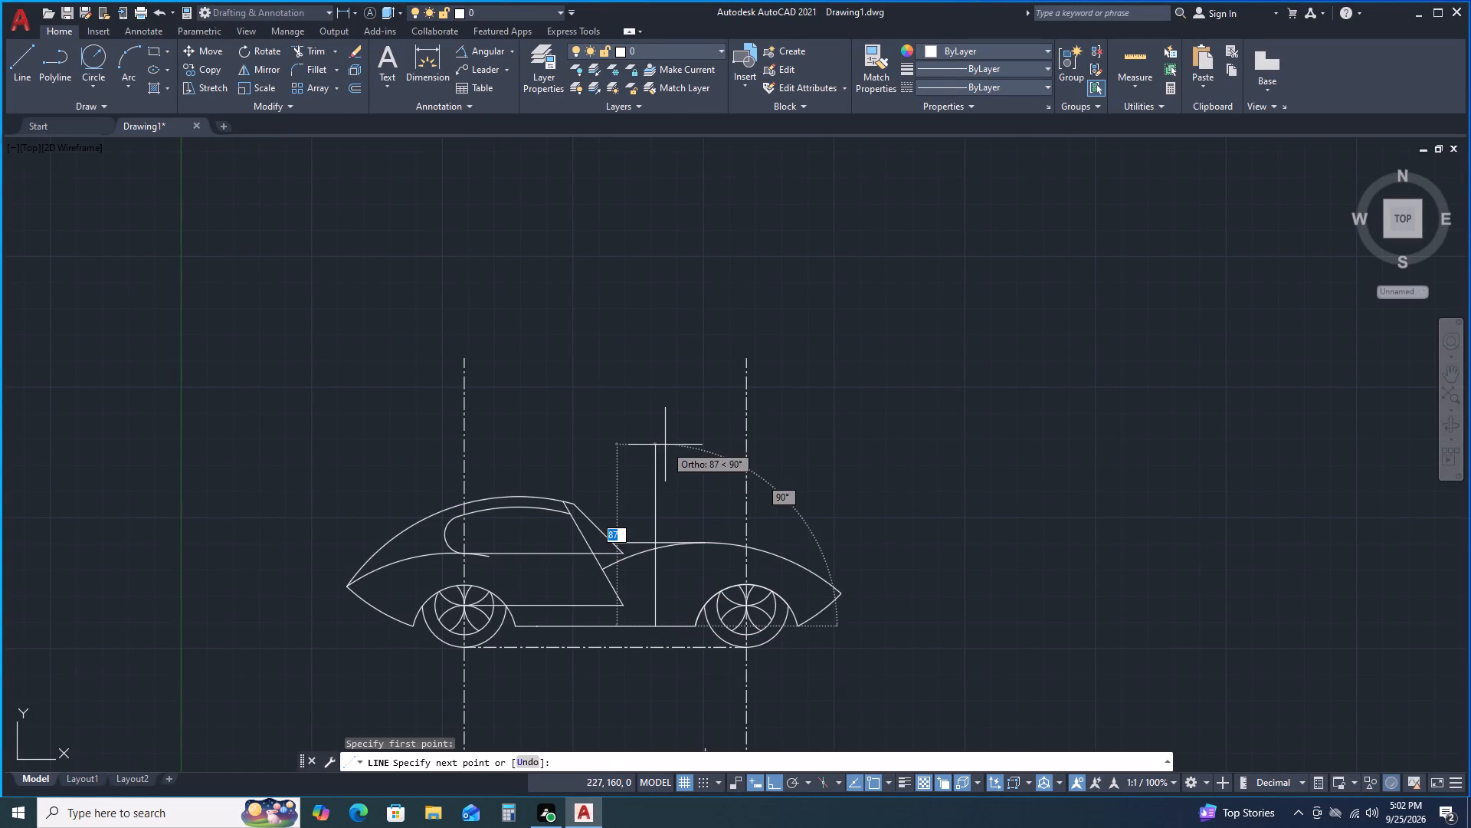
{"action": "left_click", "coordinate": [663, 445]}
{"action": "key", "text": "space"}
Trim the right fender arc between the longer slanted cabin line and the vertical helper line.
{"action": "left_click_drag", "start_coordinate": [307, 51], "coordinate": [331, 84]}
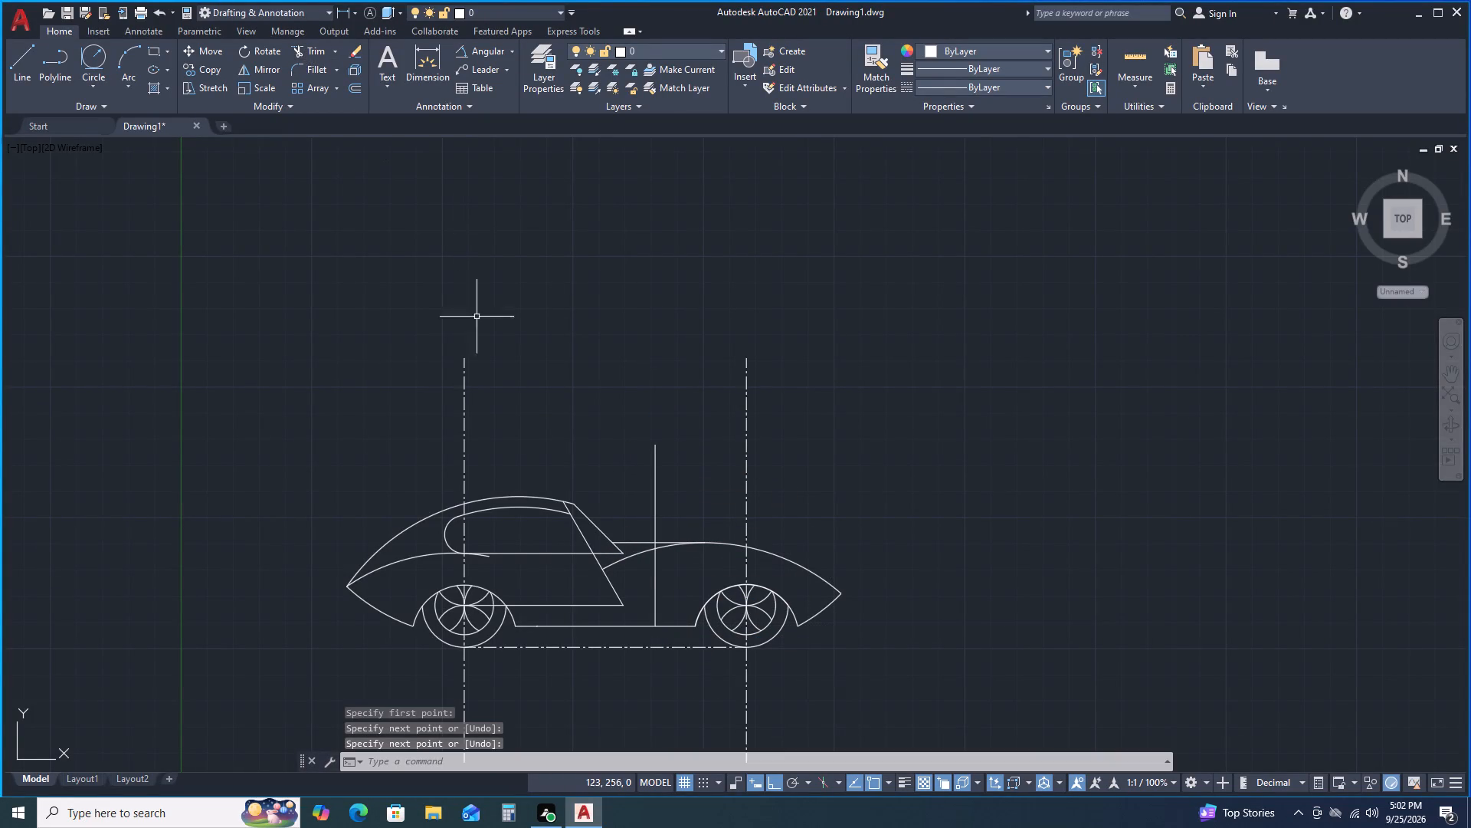
{"action": "left_click", "coordinate": [317, 53]}
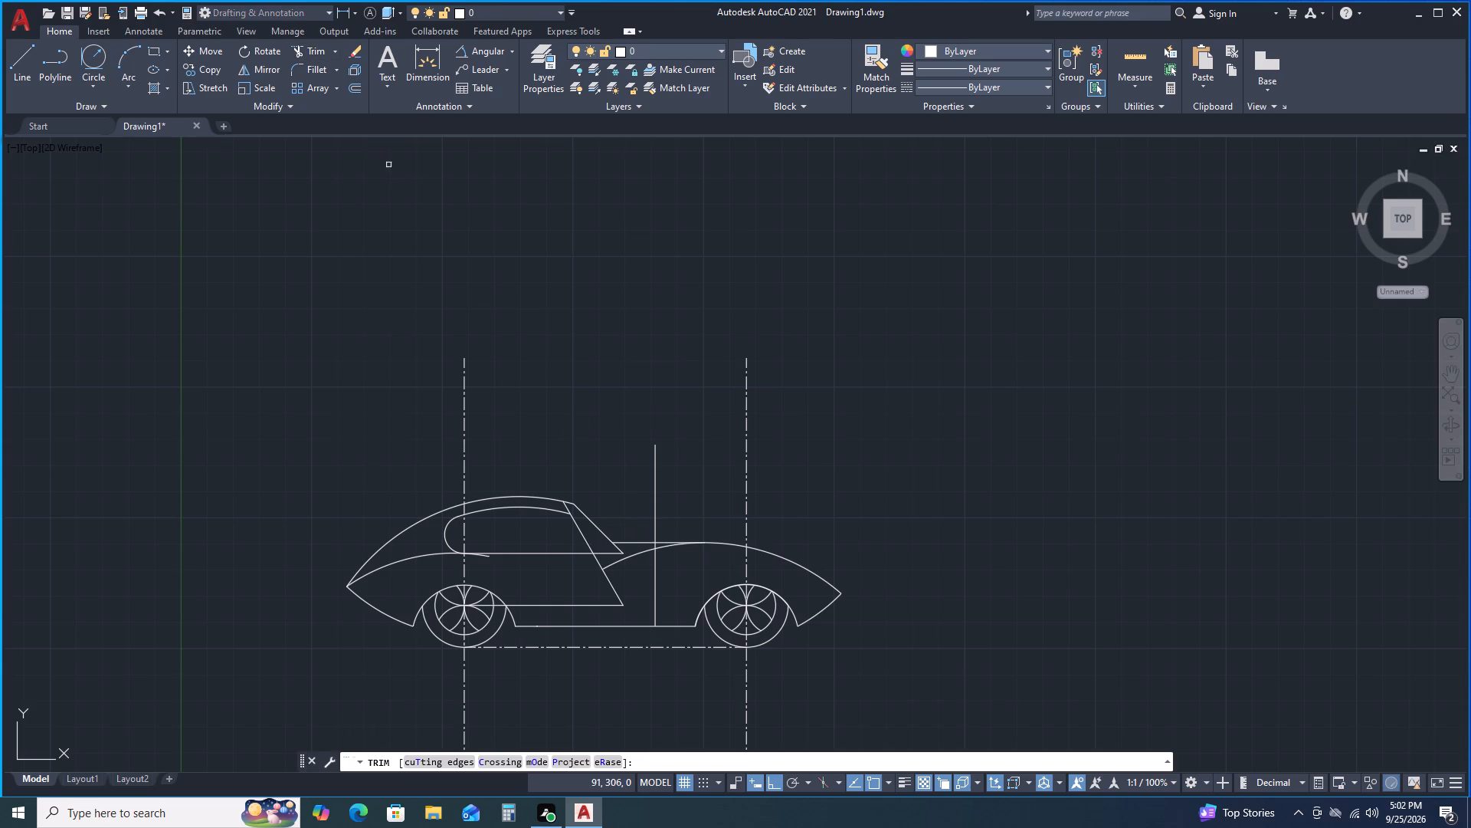
{"action": "left_click", "coordinate": [631, 558]}
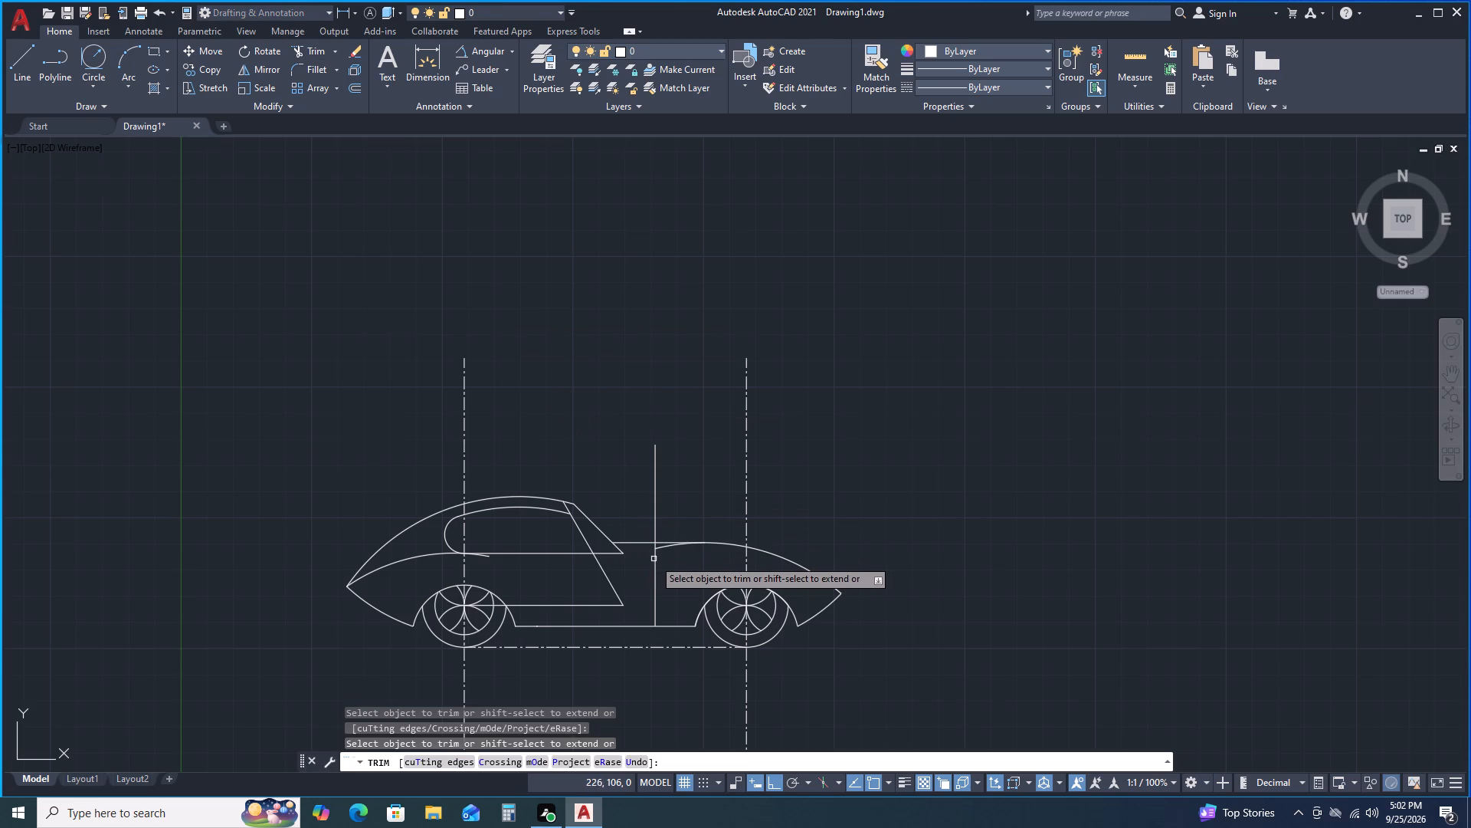
{"action": "scroll", "coordinate": [657, 568], "scroll_direction": "up", "scroll_amount": 1}
{"action": "scroll", "coordinate": [657, 568], "scroll_direction": "down", "scroll_amount": 1}
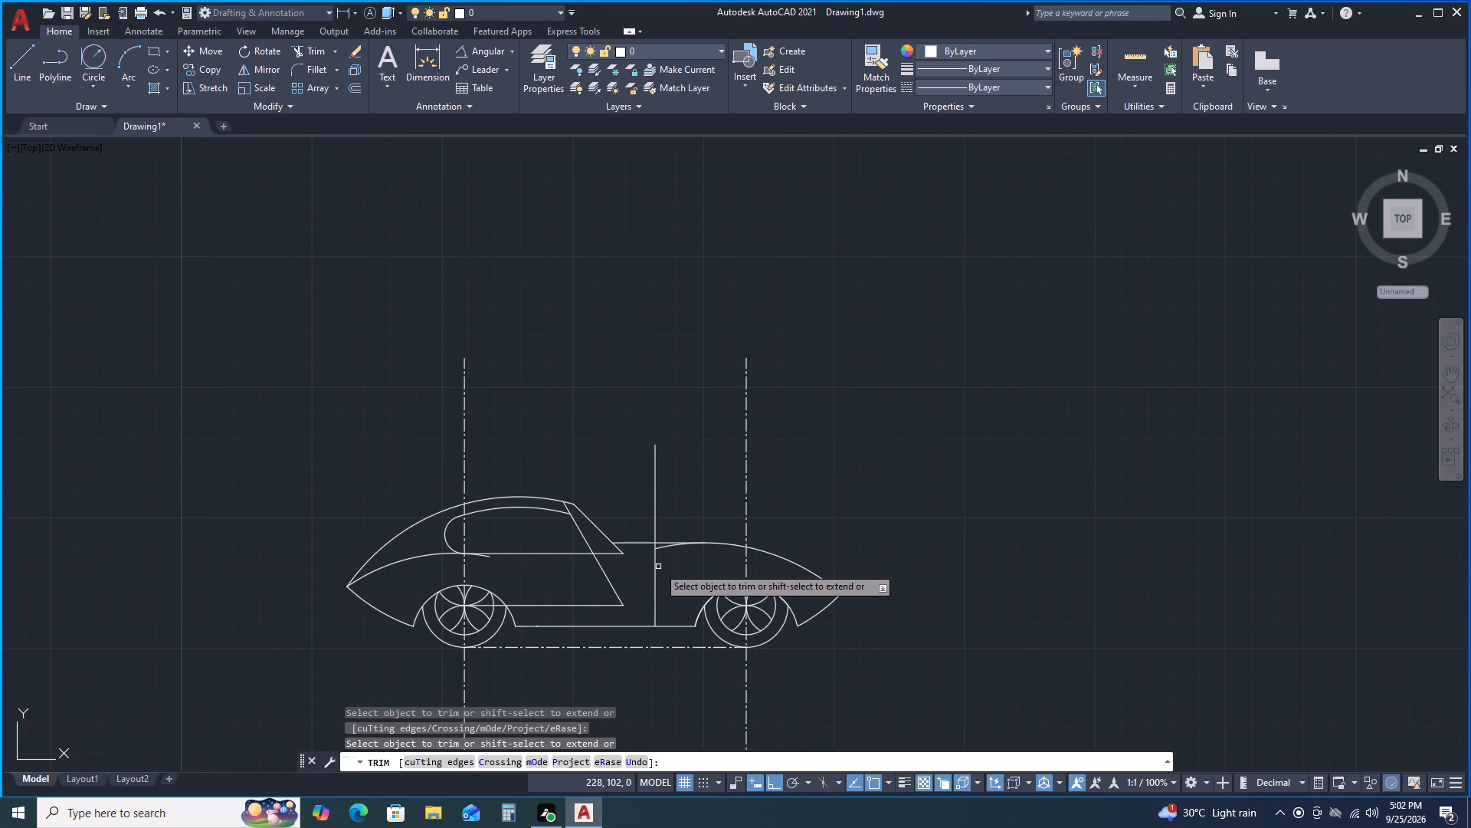
Trim away all pieces of the vertical helper line, including the short stub between the hood line and the fender arc.
{"action": "left_click", "coordinate": [657, 562]}
{"action": "left_click", "coordinate": [655, 523]}
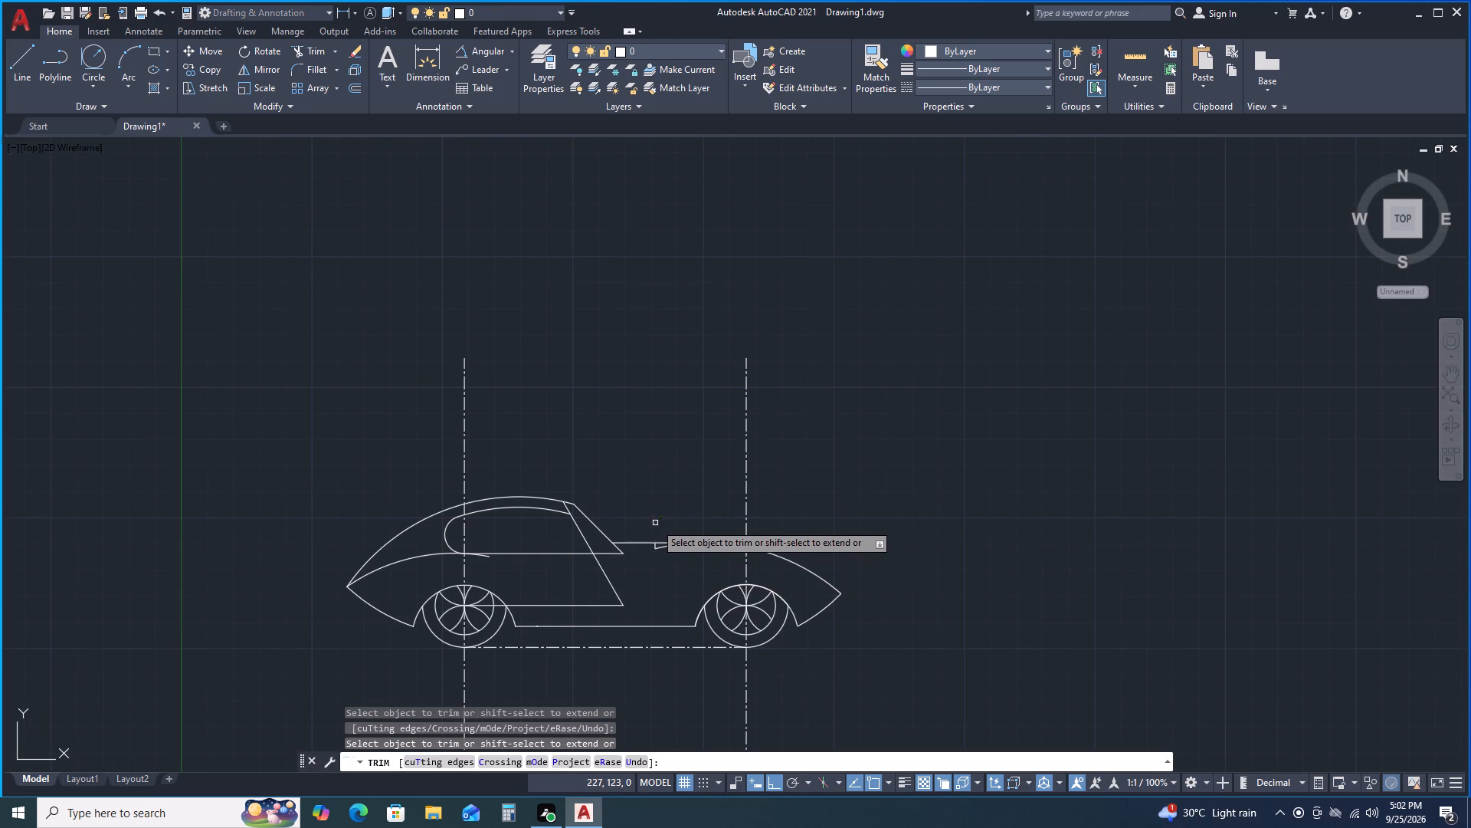
{"action": "scroll", "coordinate": [655, 521], "scroll_direction": "up", "scroll_amount": 1}
{"action": "scroll", "coordinate": [655, 521], "scroll_direction": "down", "scroll_amount": 2}
{"action": "scroll", "coordinate": [657, 524], "scroll_direction": "up", "scroll_amount": 2}
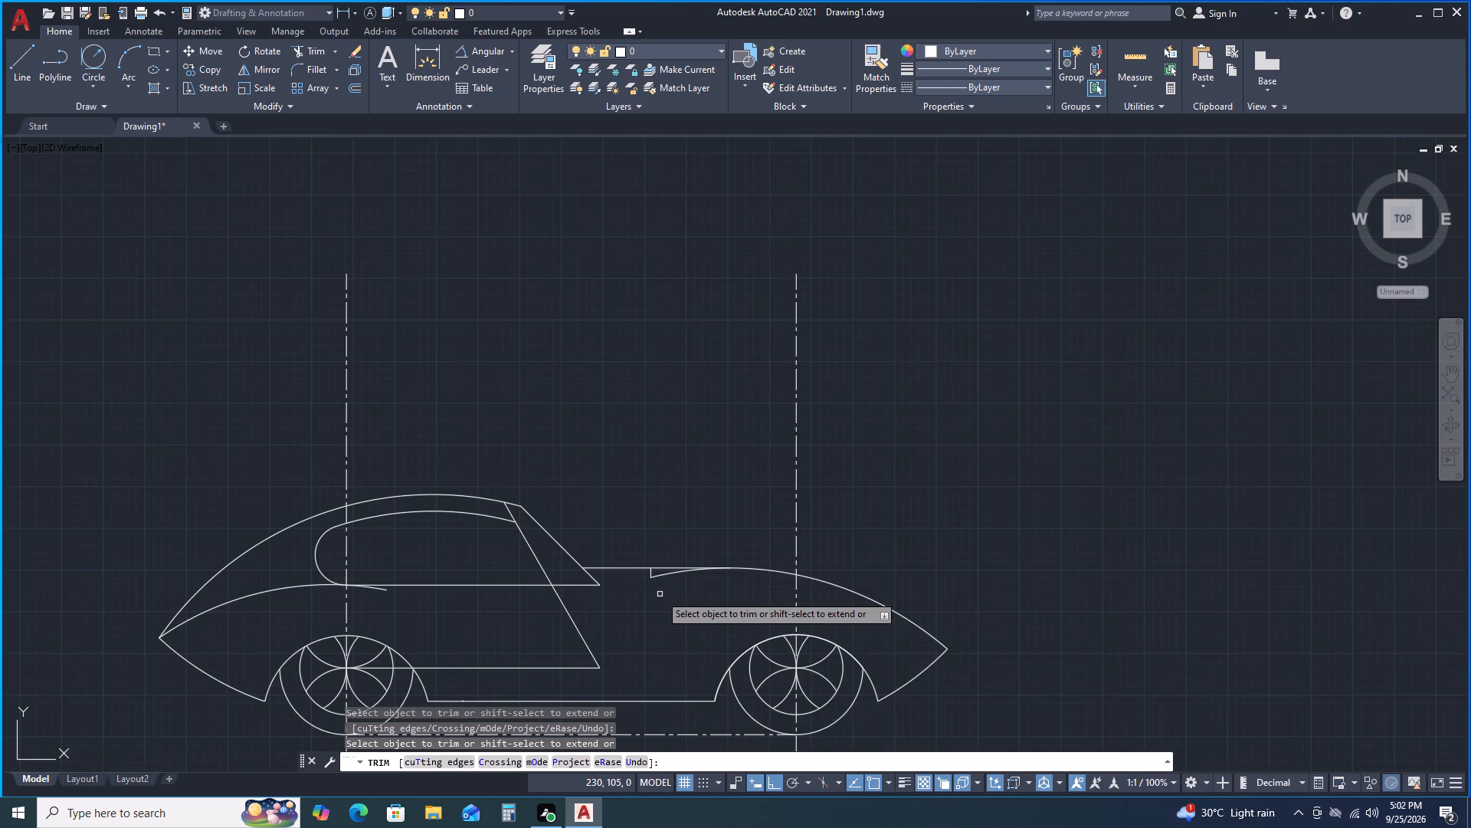
{"action": "scroll", "coordinate": [660, 592], "scroll_direction": "up", "scroll_amount": 2}
{"action": "left_click", "coordinate": [634, 554]}
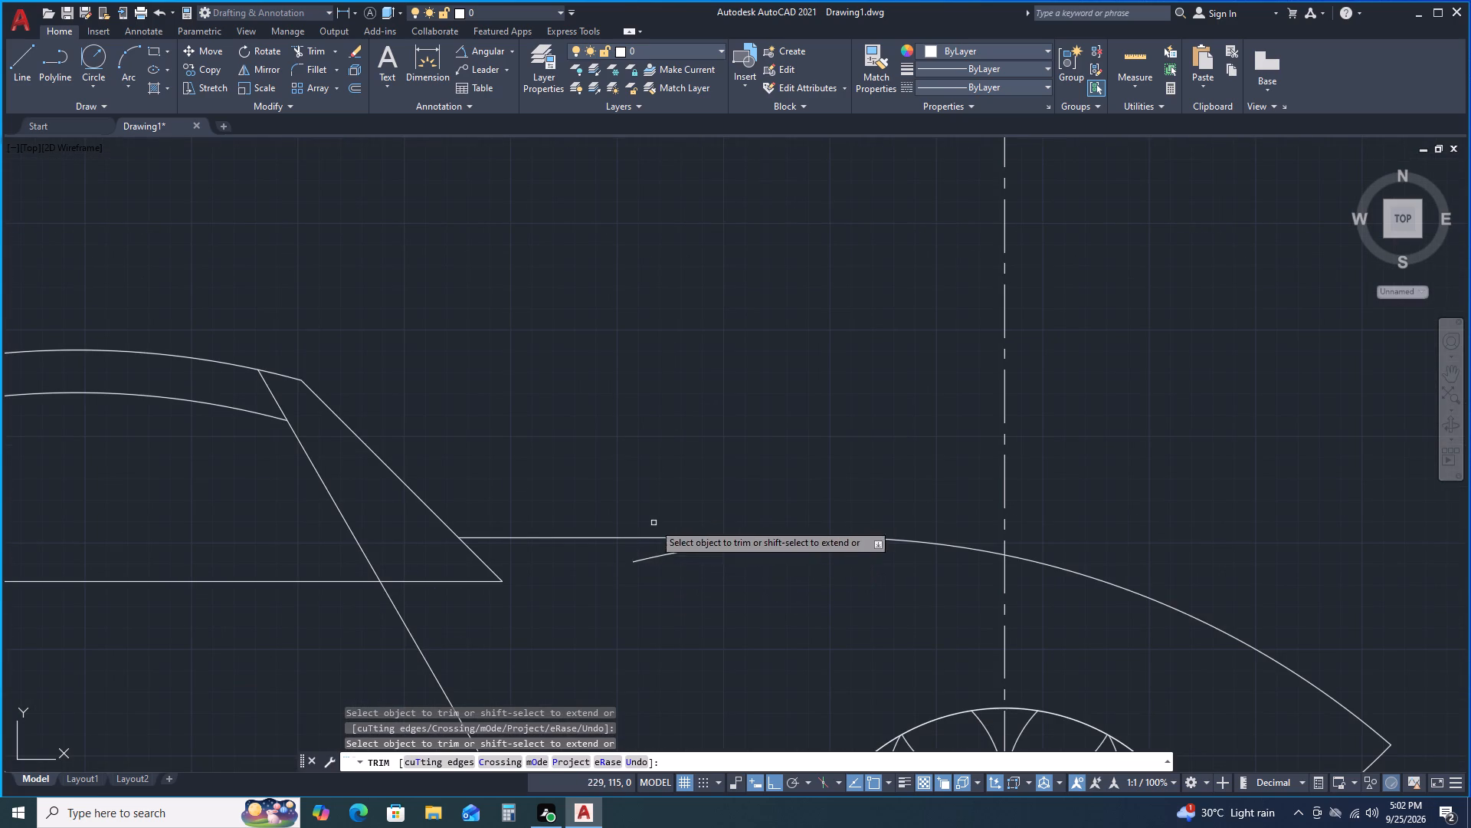
{"action": "scroll", "coordinate": [663, 491], "scroll_direction": "down", "scroll_amount": 2}
{"action": "key", "text": "space"}
{"action": "scroll", "coordinate": [671, 452], "scroll_direction": "down", "scroll_amount": 2}
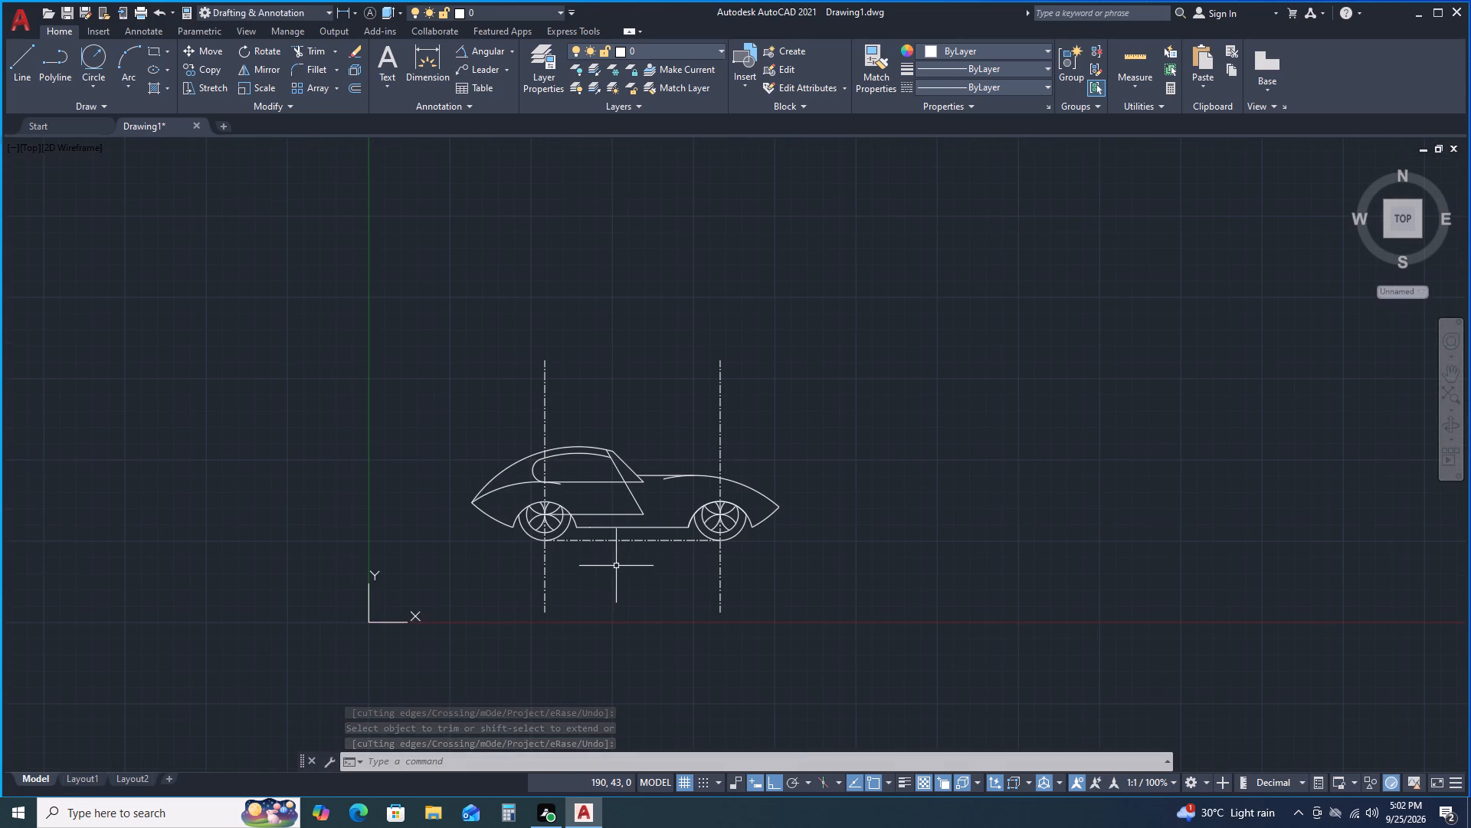
Trim the two tiny stray line pieces standing on the bottom body line, just past the left wheel arch.
{"action": "scroll", "coordinate": [625, 550], "scroll_direction": "up", "scroll_amount": 1}
{"action": "scroll", "coordinate": [698, 452], "scroll_direction": "up", "scroll_amount": 1}
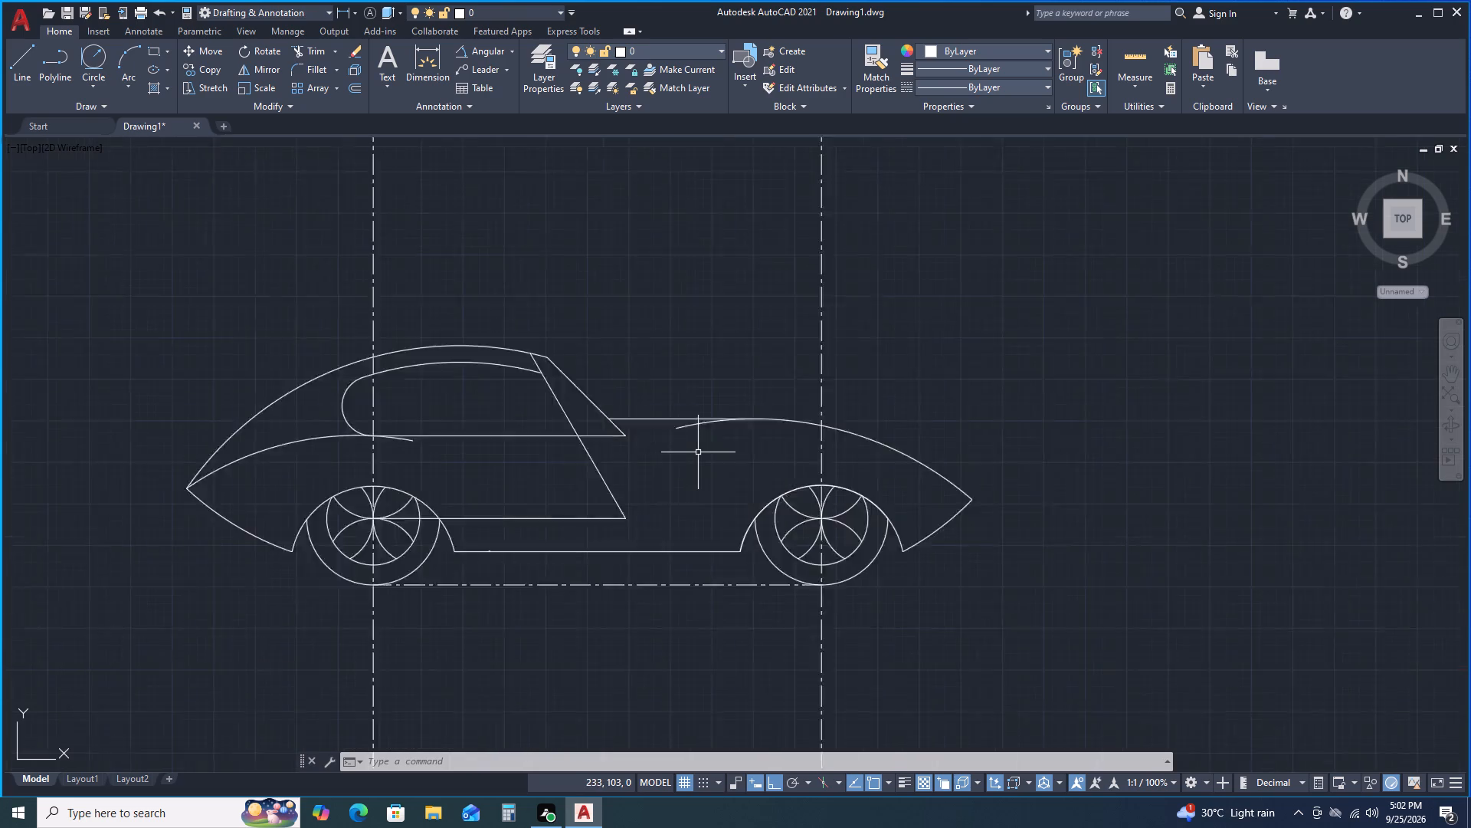
{"action": "scroll", "coordinate": [698, 452], "scroll_direction": "up", "scroll_amount": 1}
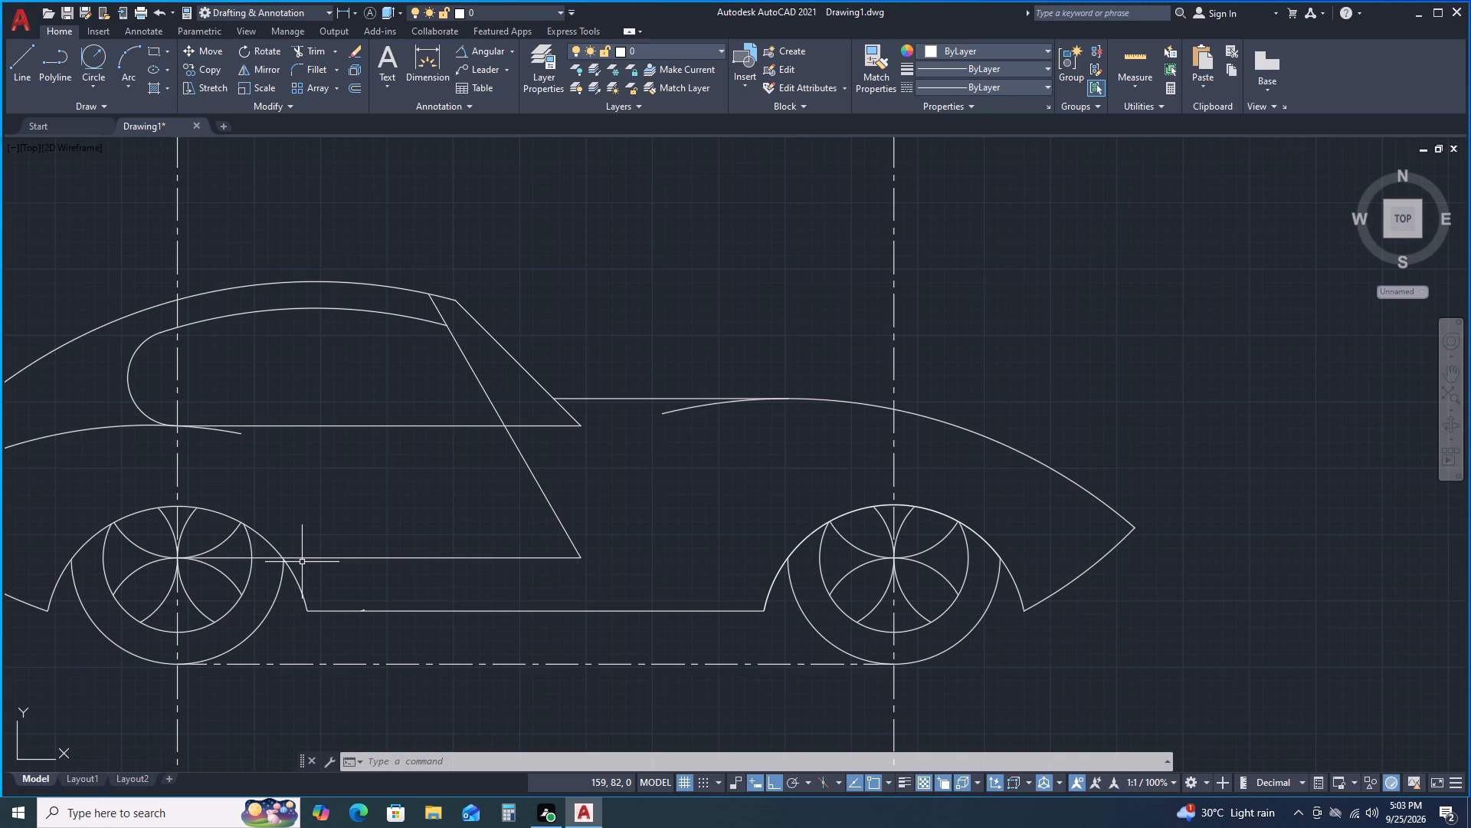
{"action": "middle_click_drag", "start_coordinate": [434, 524], "coordinate": [460, 524]}
{"action": "middle_click_drag", "start_coordinate": [460, 524], "coordinate": [498, 500]}
{"action": "scroll", "coordinate": [402, 560], "scroll_direction": "up", "scroll_amount": 2}
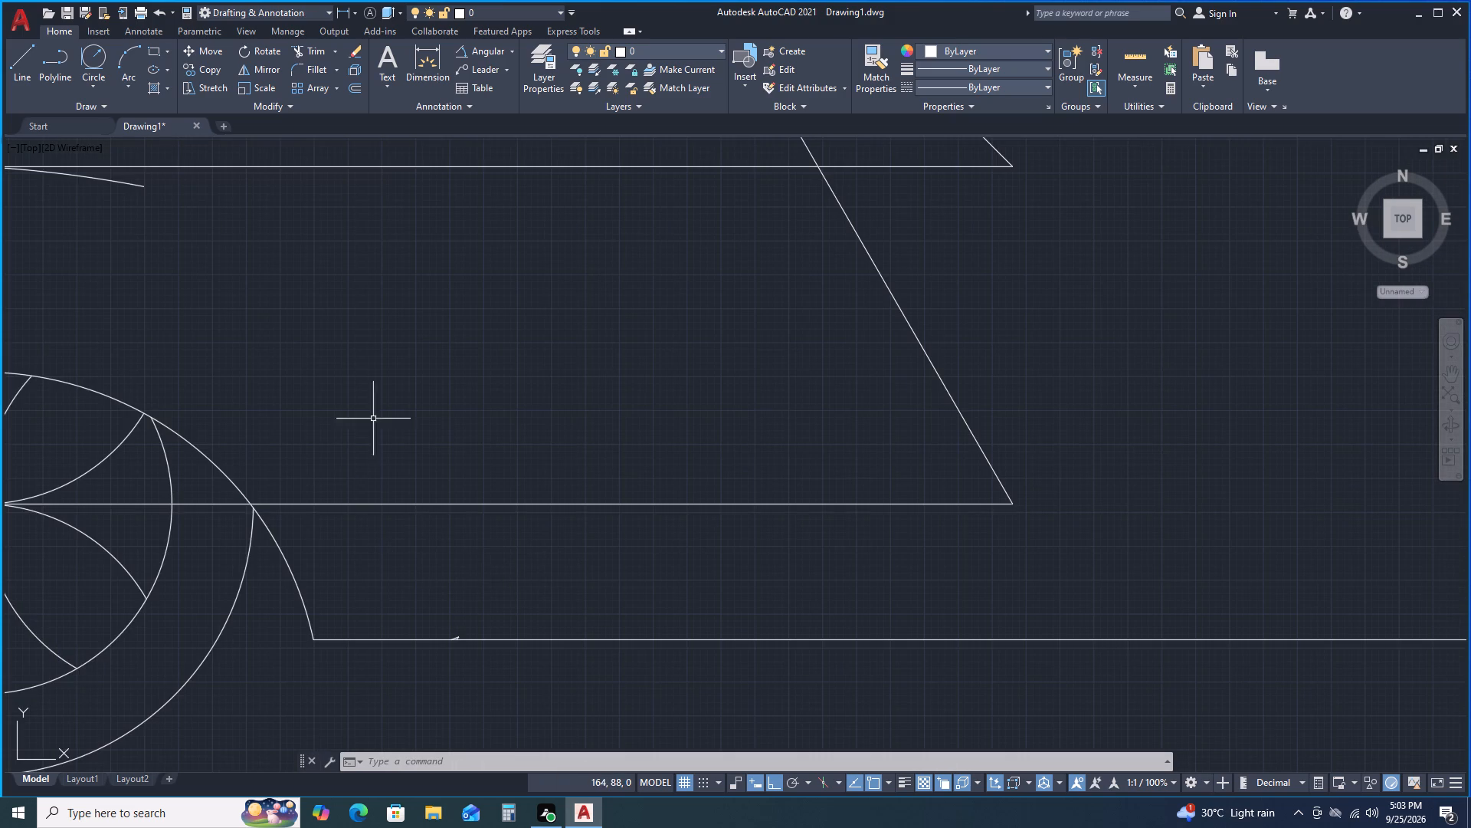
{"action": "left_click", "coordinate": [313, 48]}
{"action": "scroll", "coordinate": [460, 641], "scroll_direction": "up", "scroll_amount": 2}
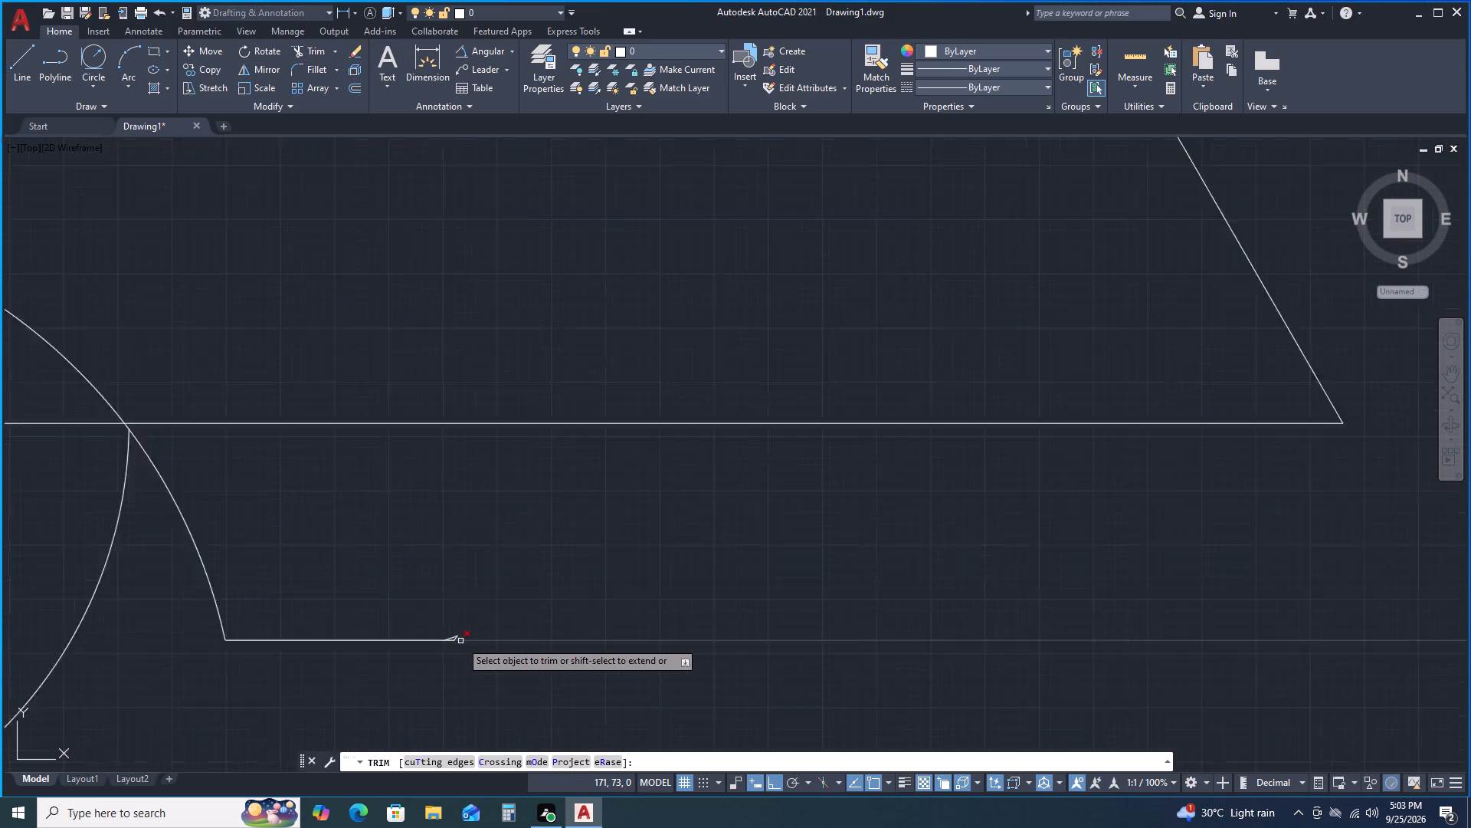
{"action": "scroll", "coordinate": [460, 641], "scroll_direction": "up", "scroll_amount": 5}
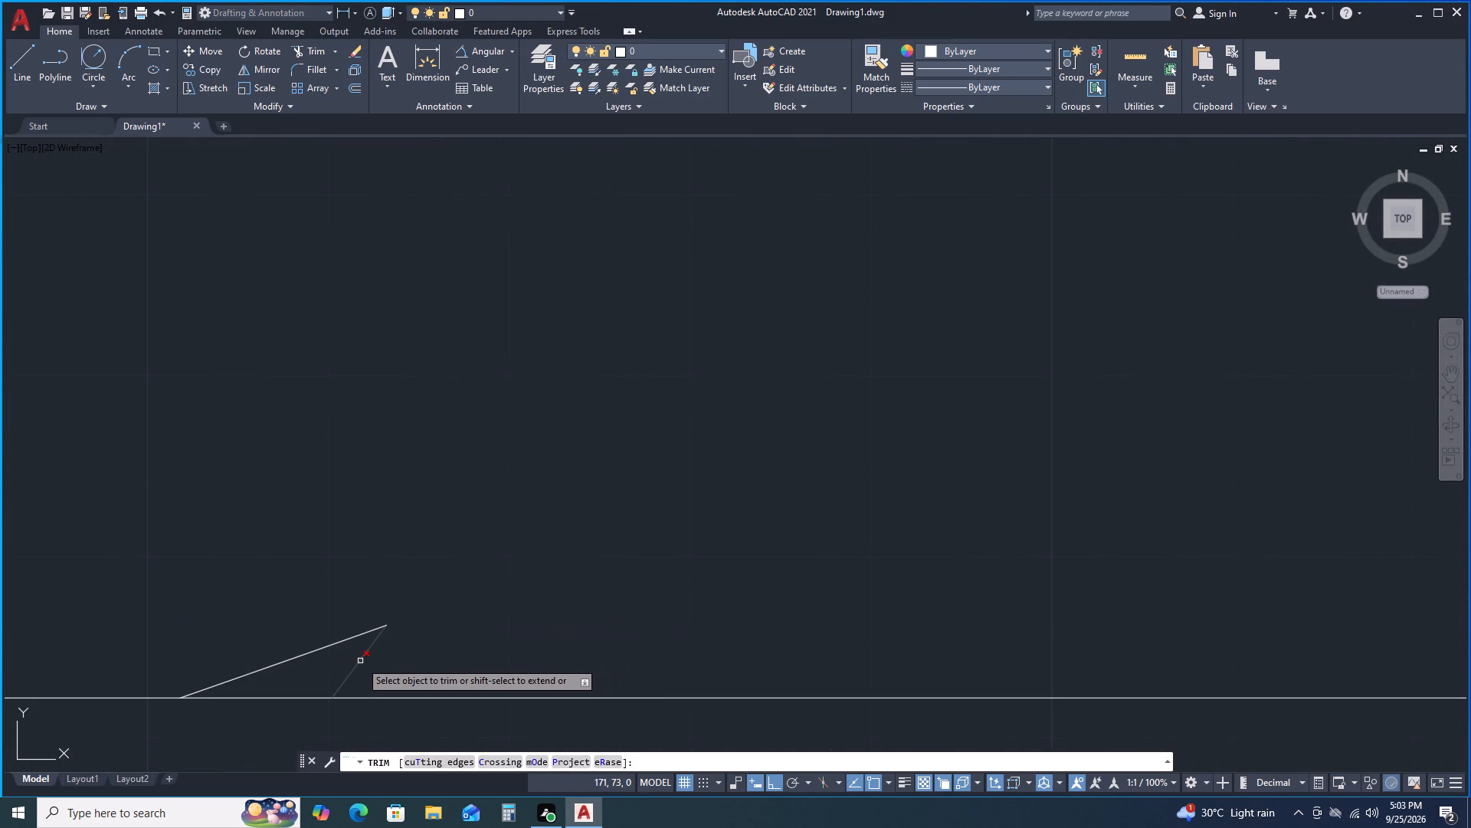
{"action": "left_click", "coordinate": [359, 662]}
{"action": "left_click", "coordinate": [339, 645]}
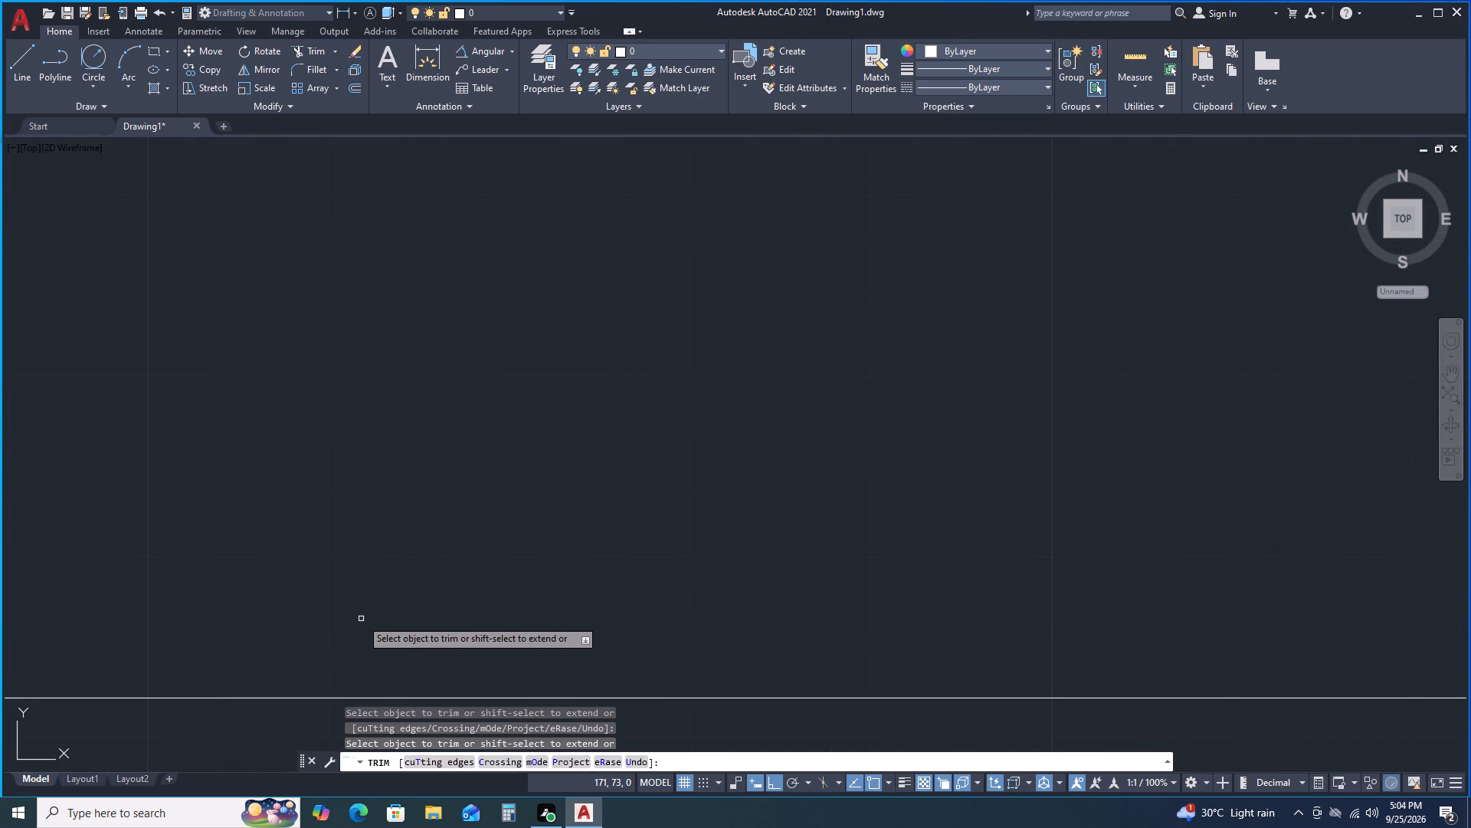
{"action": "scroll", "coordinate": [375, 493], "scroll_direction": "up", "scroll_amount": 1}
{"action": "scroll", "coordinate": [375, 492], "scroll_direction": "down", "scroll_amount": 3}
{"action": "scroll", "coordinate": [587, 251], "scroll_direction": "down", "scroll_amount": 1}
{"action": "scroll", "coordinate": [587, 251], "scroll_direction": "up", "scroll_amount": 1}
{"action": "scroll", "coordinate": [587, 251], "scroll_direction": "down", "scroll_amount": 1}
{"action": "scroll", "coordinate": [588, 251], "scroll_direction": "up", "scroll_amount": 1}
{"action": "scroll", "coordinate": [588, 251], "scroll_direction": "down", "scroll_amount": 6}
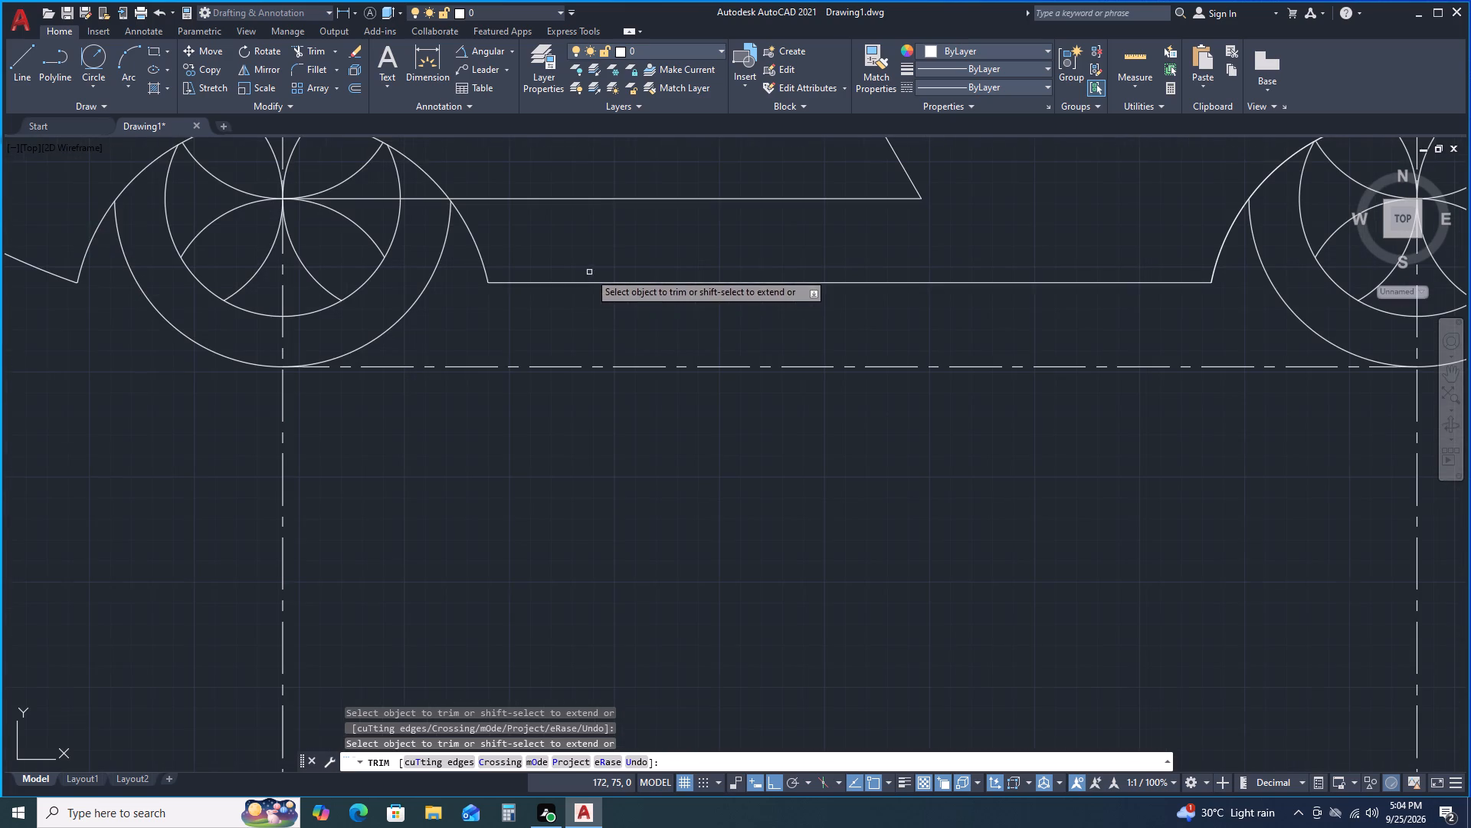
{"action": "key", "text": "space"}
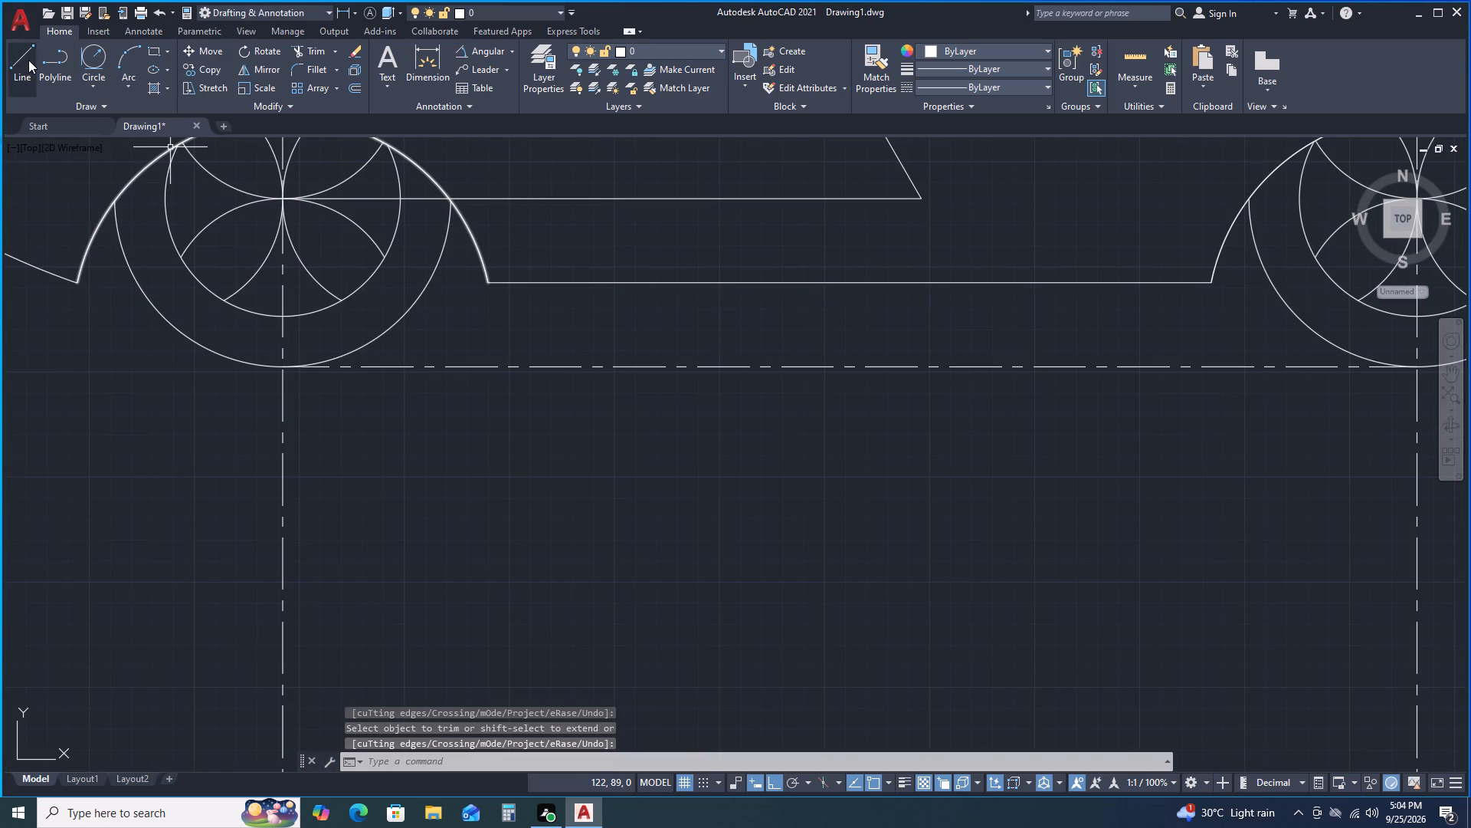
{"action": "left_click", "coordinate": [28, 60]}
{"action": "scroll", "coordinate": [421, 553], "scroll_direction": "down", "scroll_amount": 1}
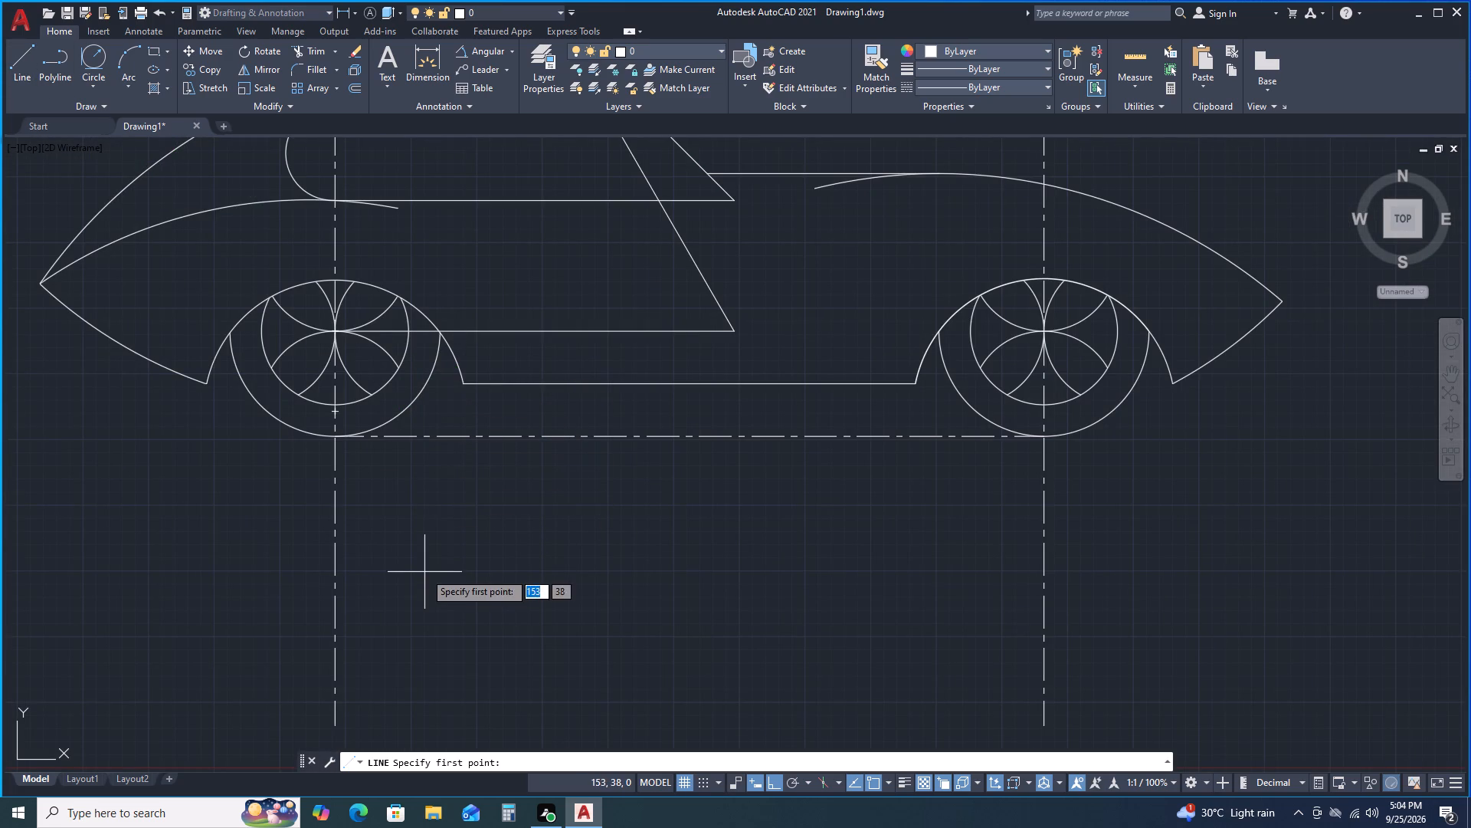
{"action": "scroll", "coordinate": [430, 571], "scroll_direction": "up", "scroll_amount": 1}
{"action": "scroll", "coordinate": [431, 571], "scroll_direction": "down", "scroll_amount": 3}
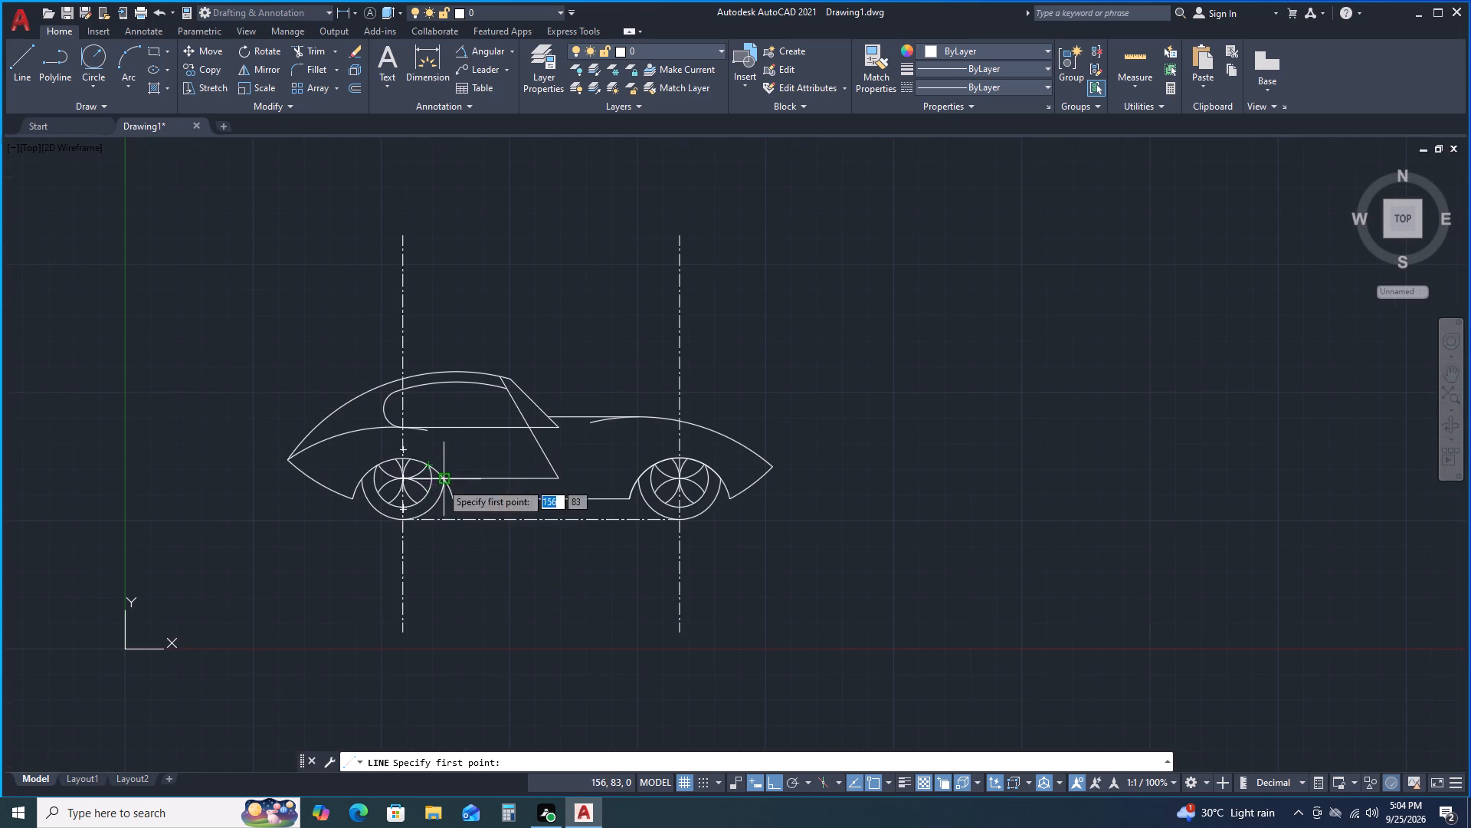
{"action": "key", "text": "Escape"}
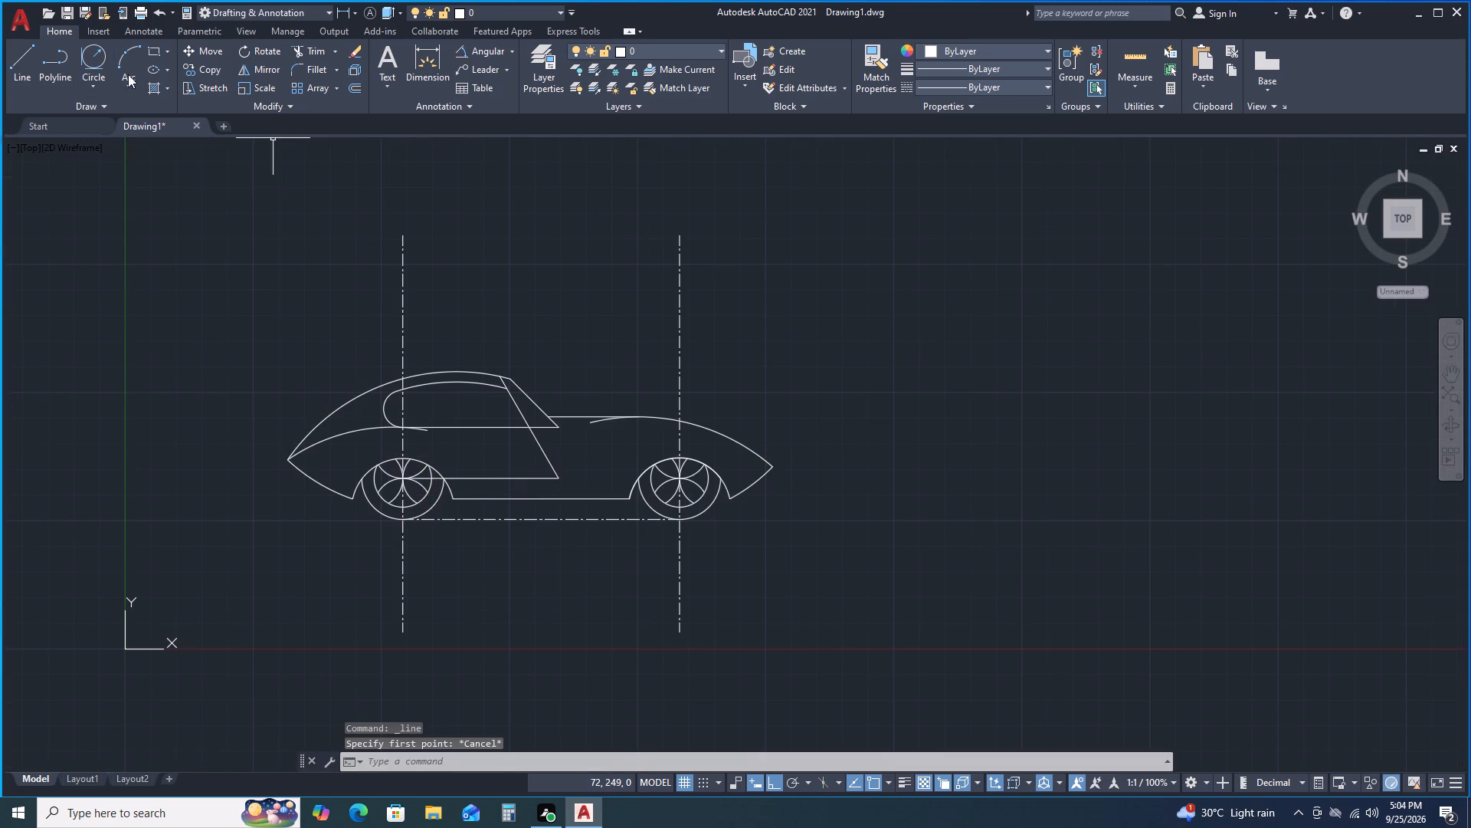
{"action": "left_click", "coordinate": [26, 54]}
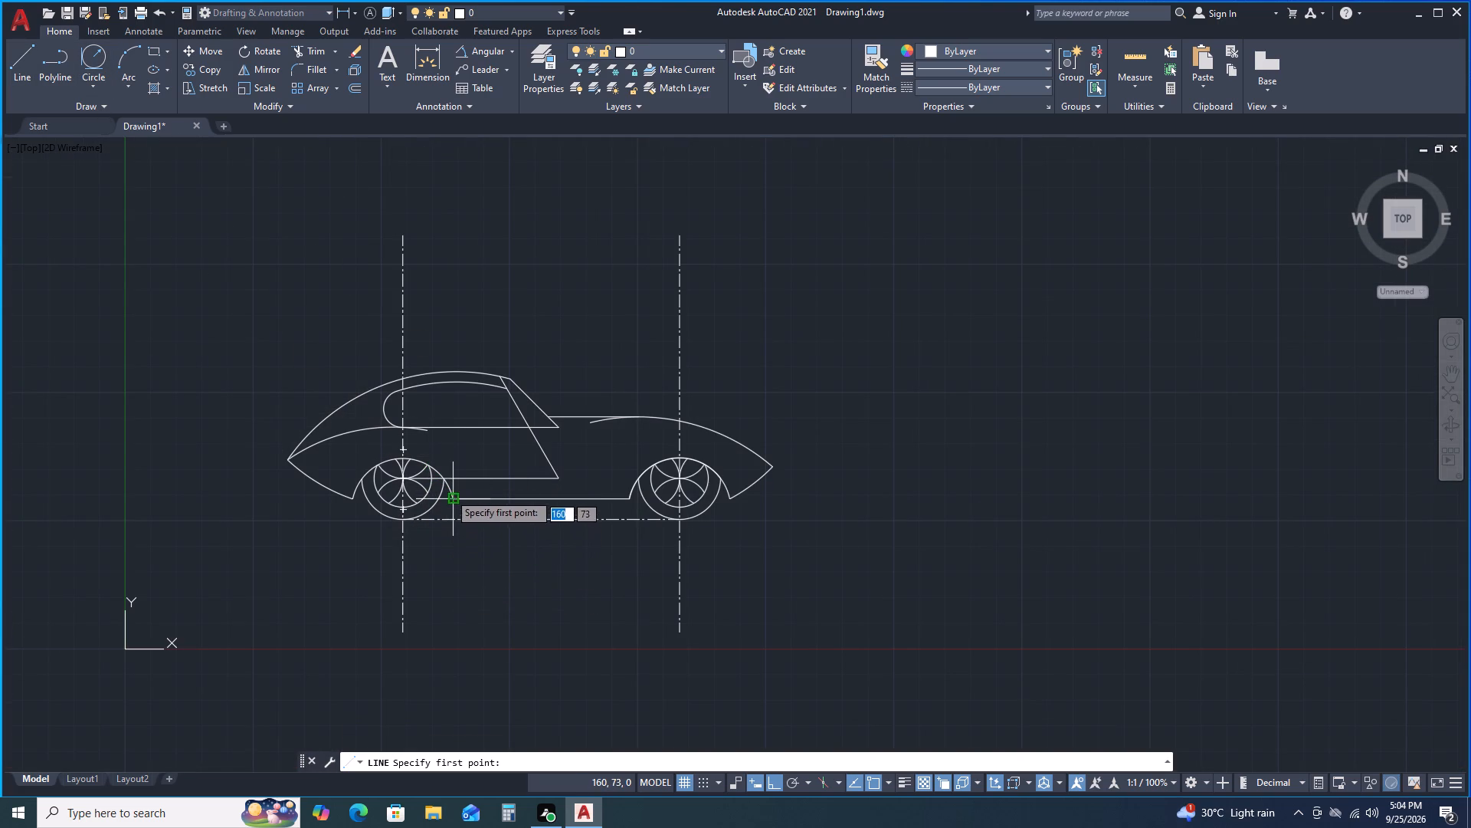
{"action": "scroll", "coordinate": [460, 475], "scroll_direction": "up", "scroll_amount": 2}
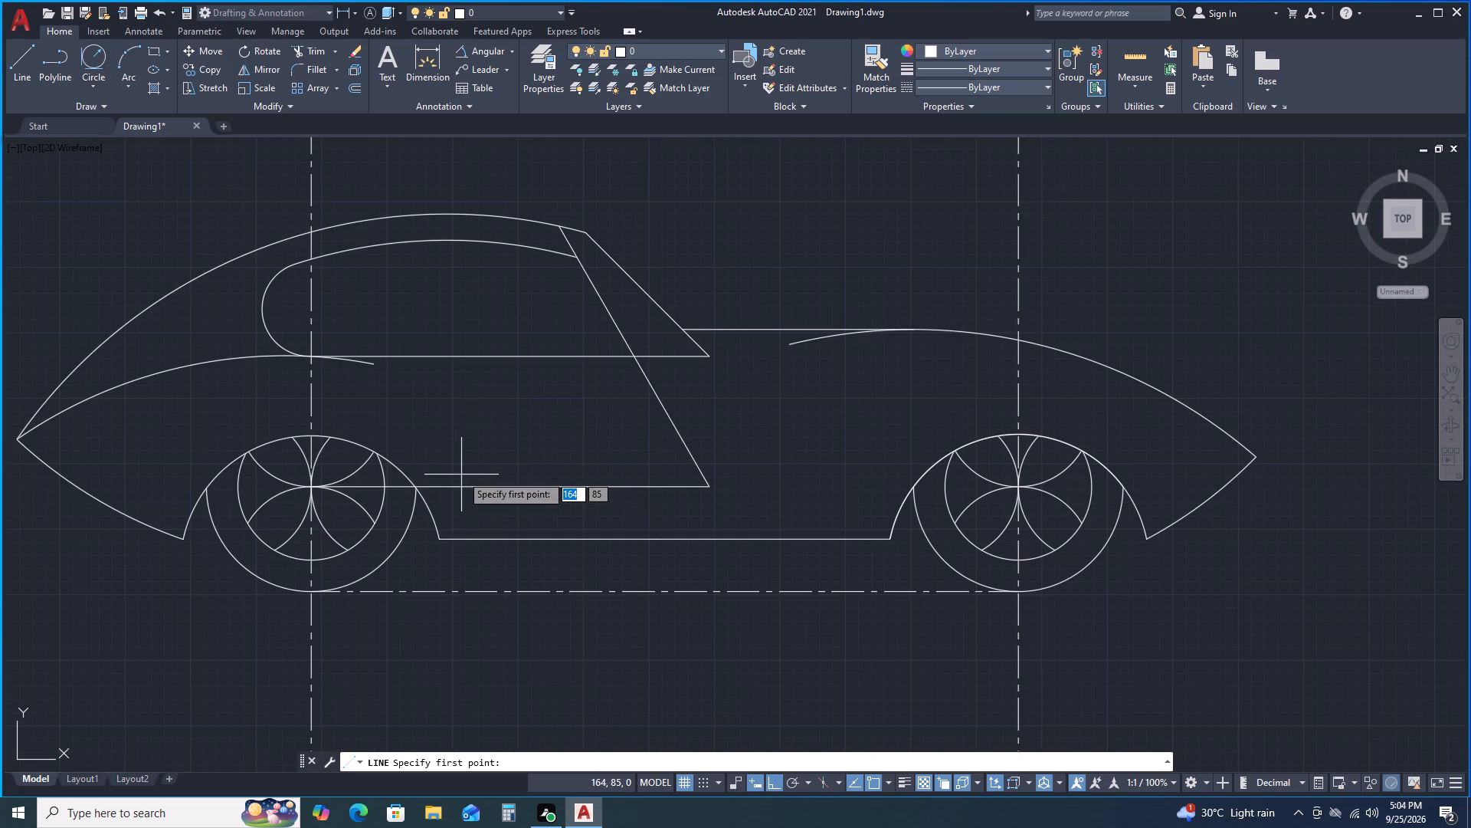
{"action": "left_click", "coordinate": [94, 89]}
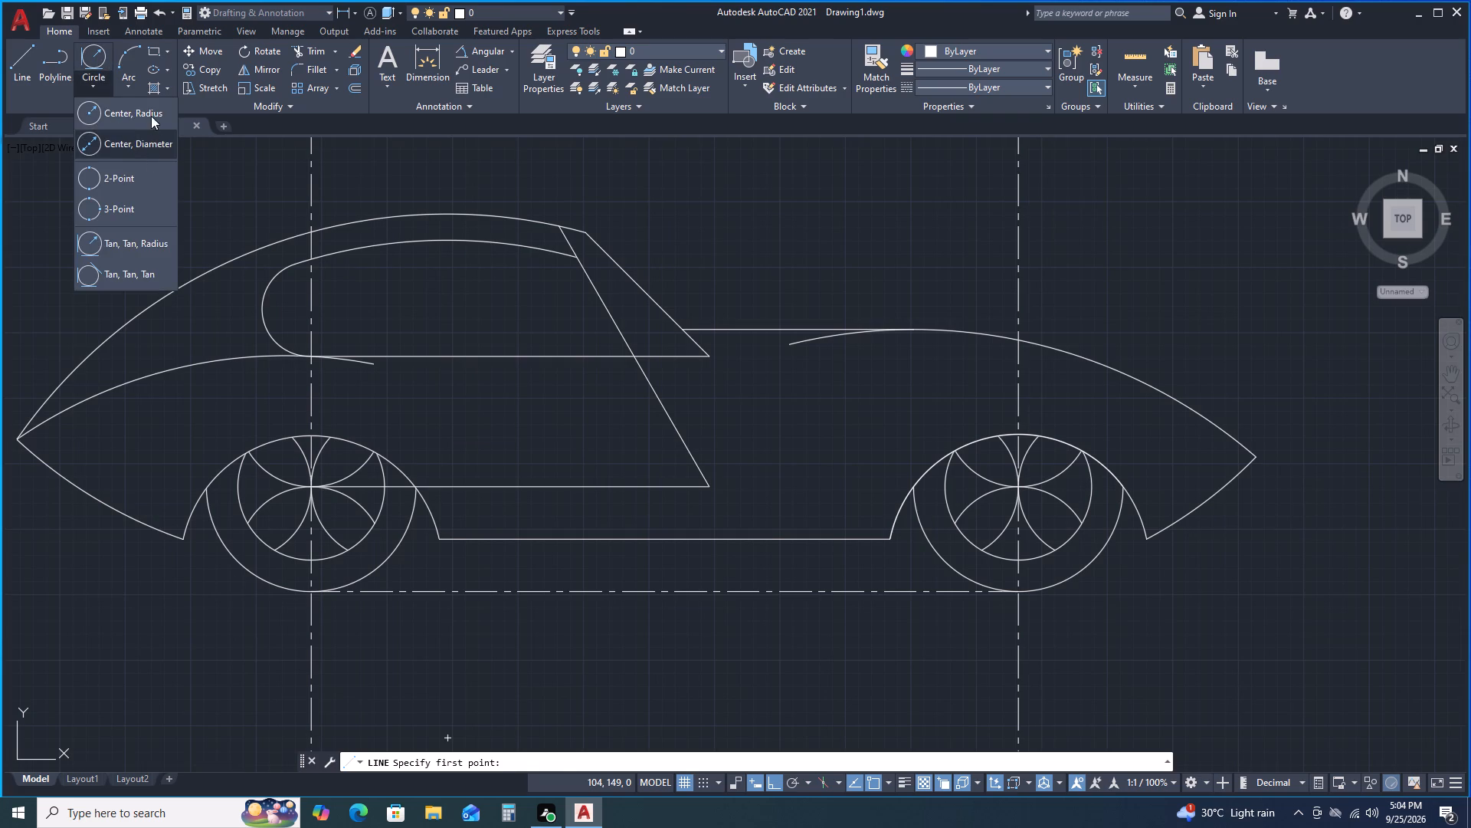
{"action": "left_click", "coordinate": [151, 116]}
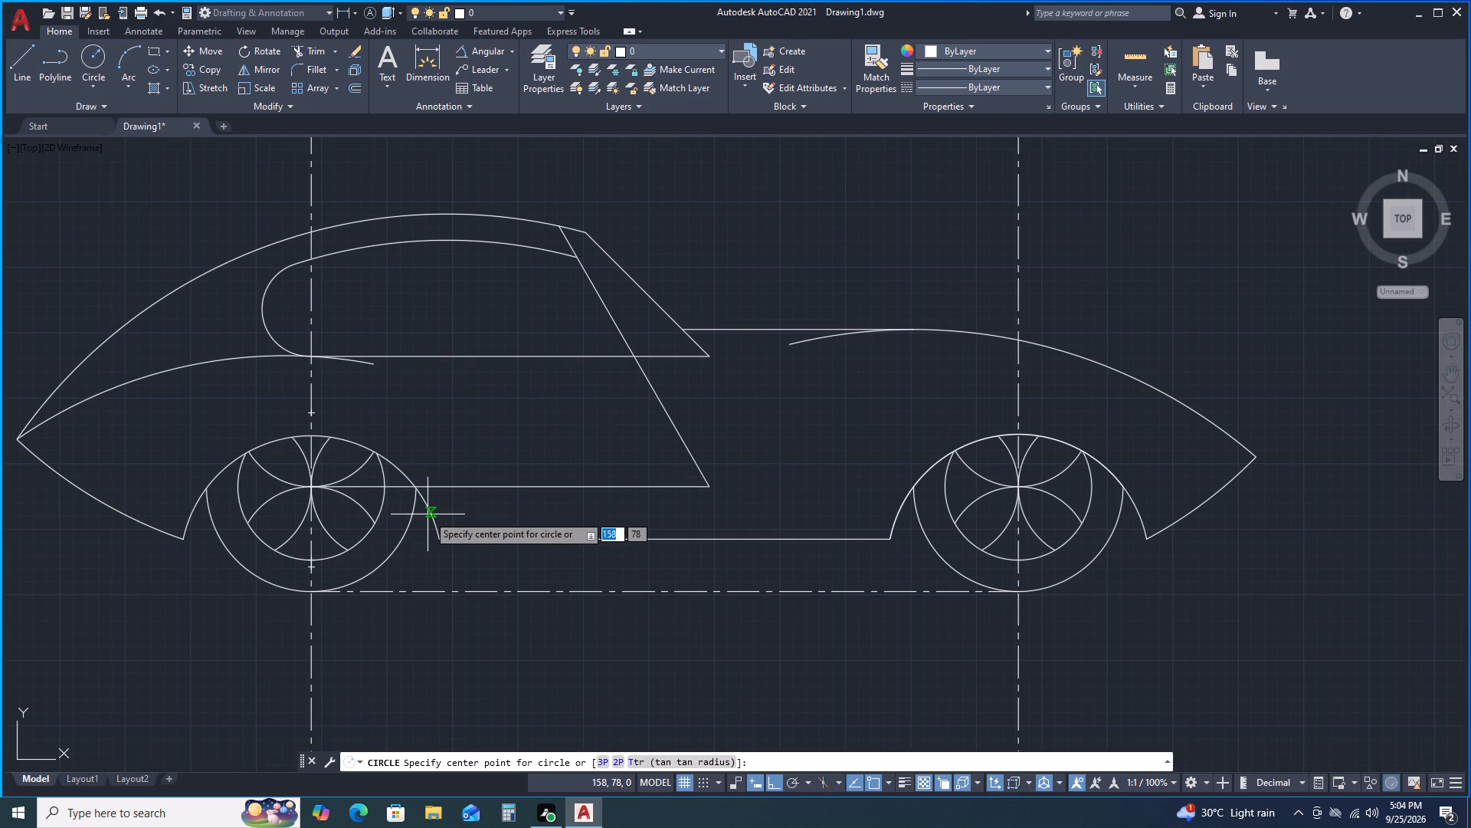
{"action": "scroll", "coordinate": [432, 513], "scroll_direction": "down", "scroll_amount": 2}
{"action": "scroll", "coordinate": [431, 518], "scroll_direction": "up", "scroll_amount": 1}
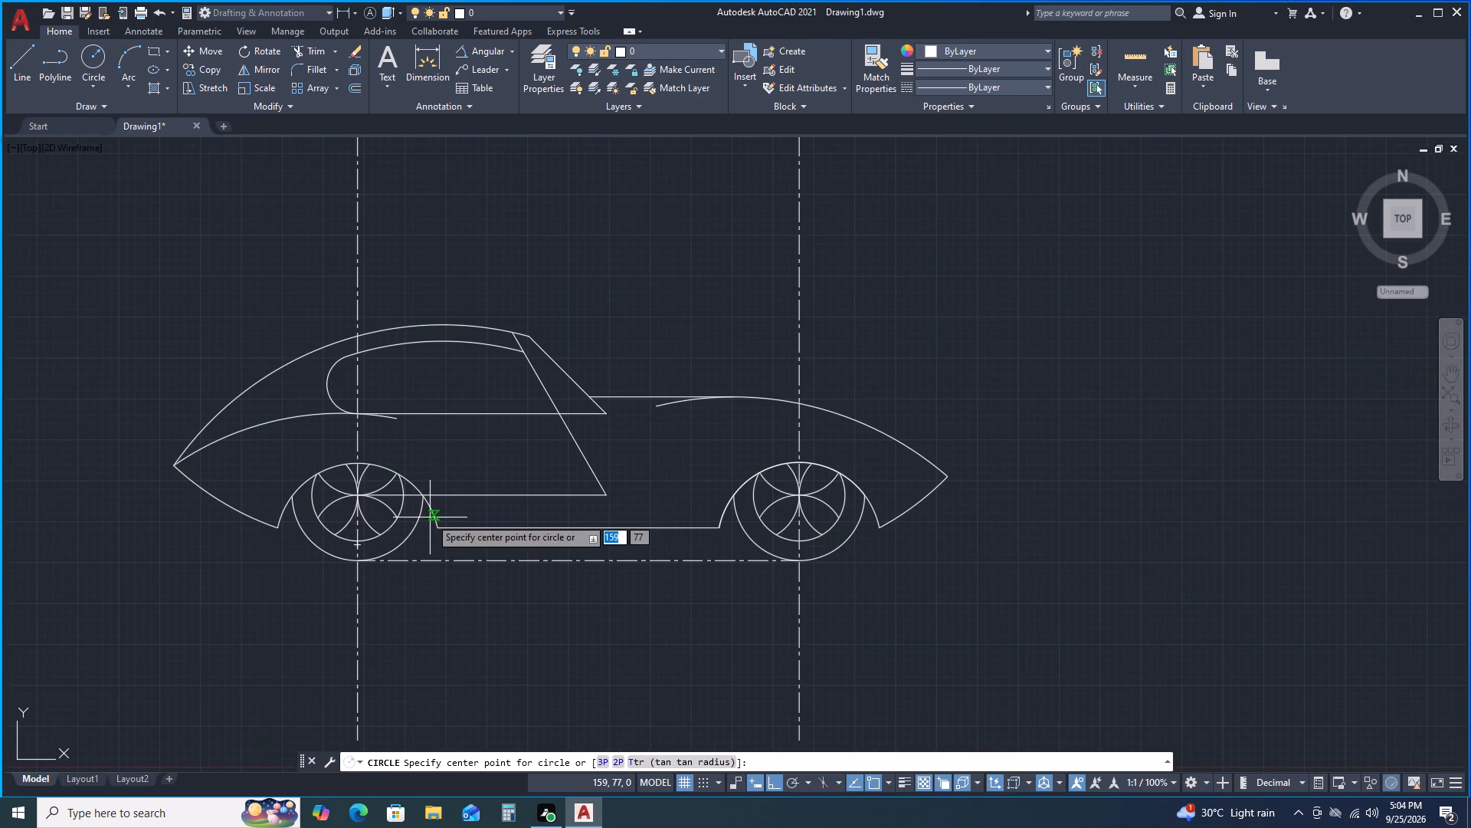
Draw a vertical helper line about 109 mm upward from the roof arc's centre, through the cabin to above the roof.
{"action": "left_click", "coordinate": [15, 57]}
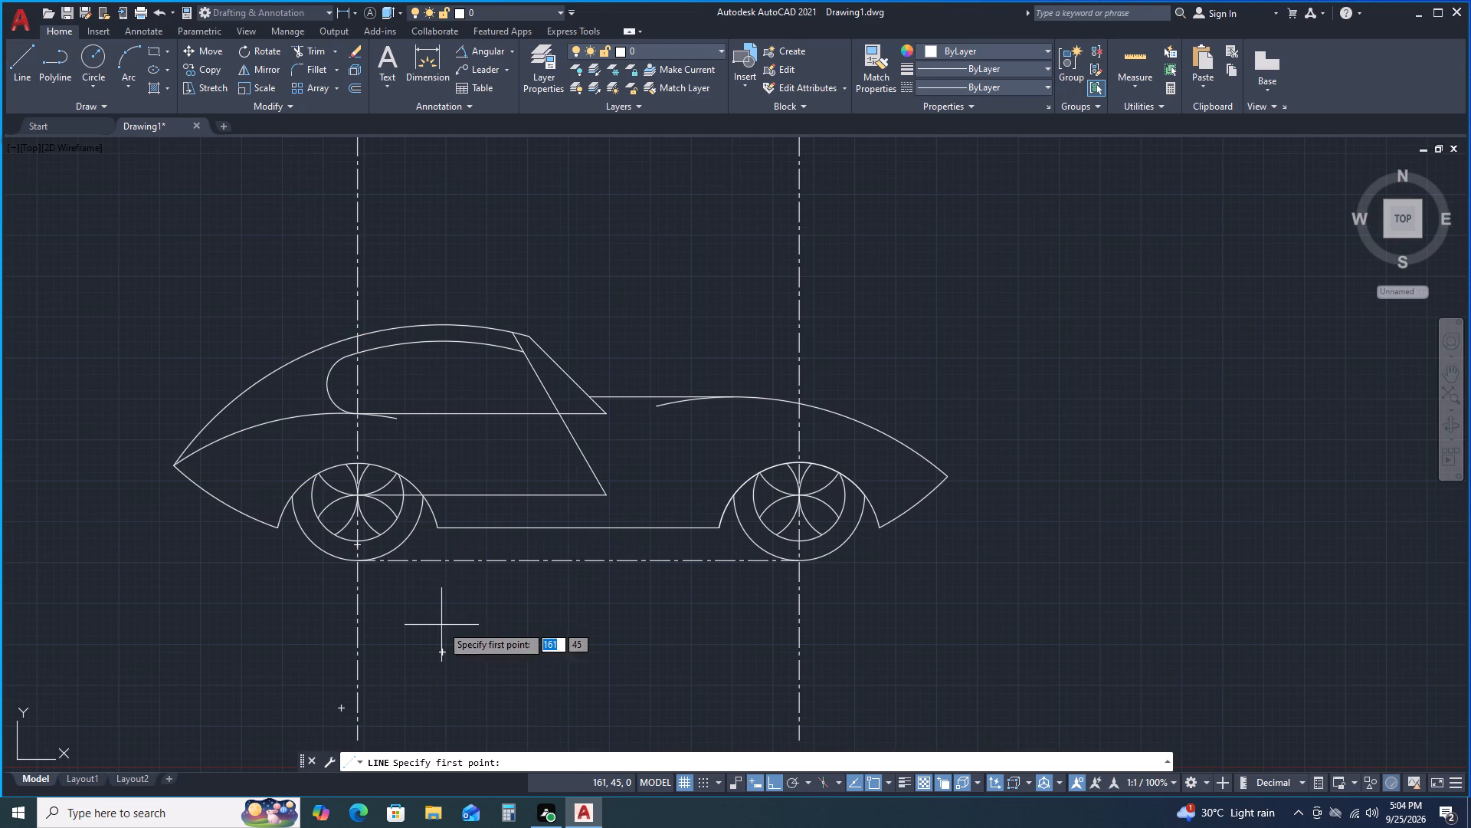
{"action": "left_click", "coordinate": [442, 652]}
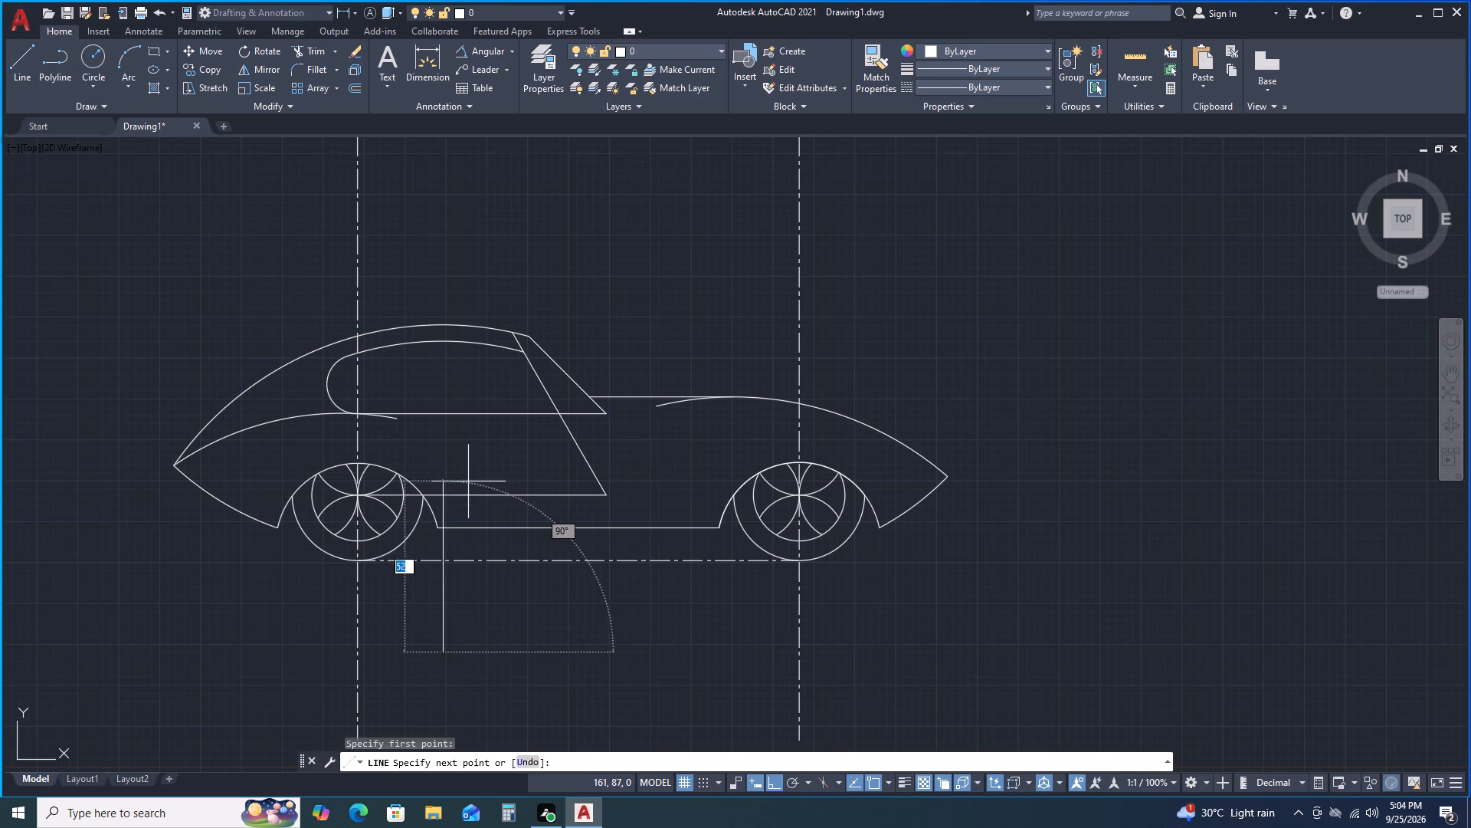
{"action": "scroll", "coordinate": [469, 462], "scroll_direction": "up", "scroll_amount": 1}
{"action": "scroll", "coordinate": [469, 462], "scroll_direction": "down", "scroll_amount": 1}
{"action": "scroll", "coordinate": [469, 462], "scroll_direction": "up", "scroll_amount": 1}
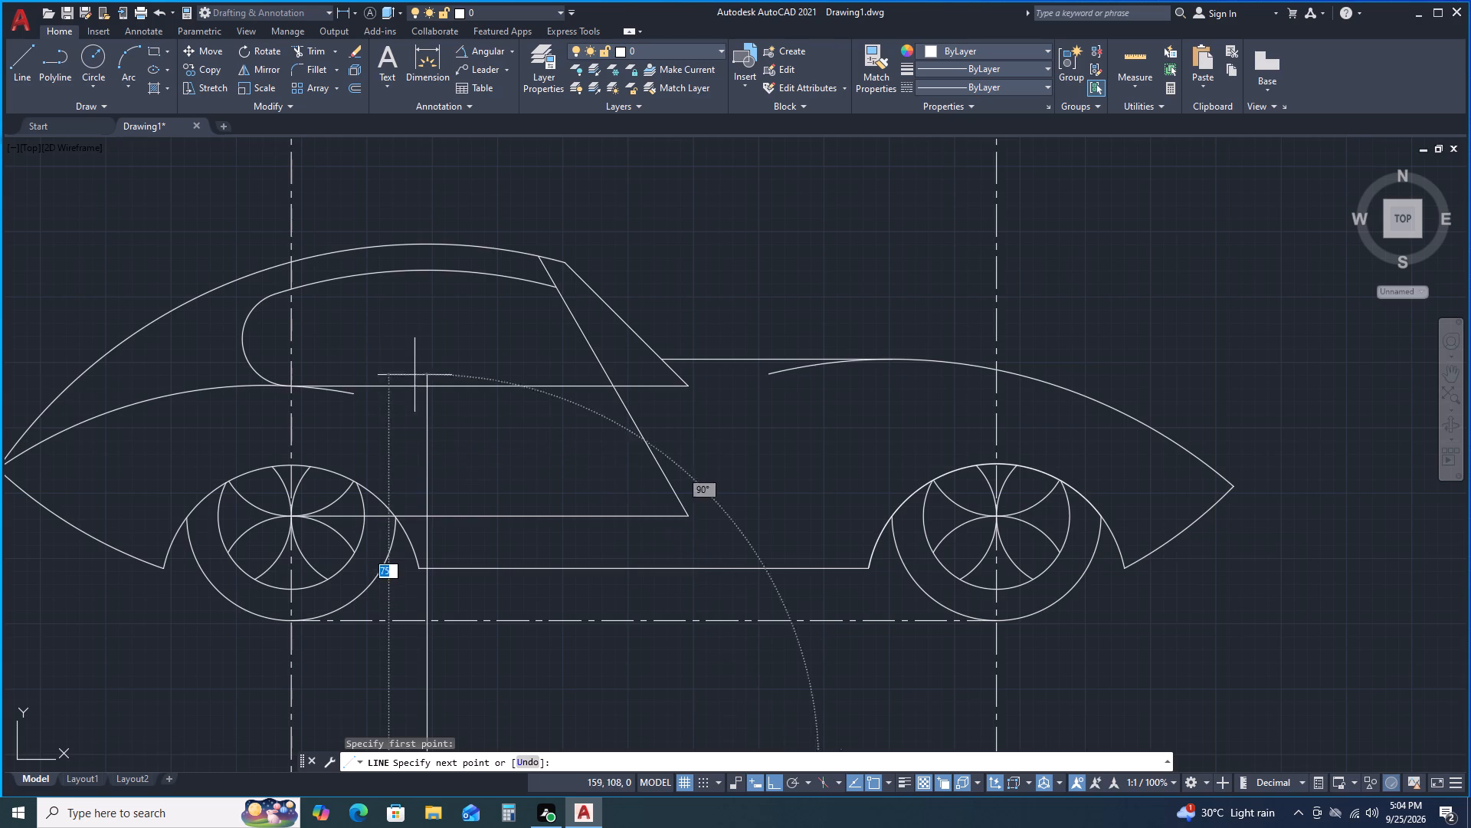
{"action": "left_click", "coordinate": [424, 196]}
{"action": "key", "text": "space"}
{"action": "scroll", "coordinate": [407, 245], "scroll_direction": "down", "scroll_amount": 1}
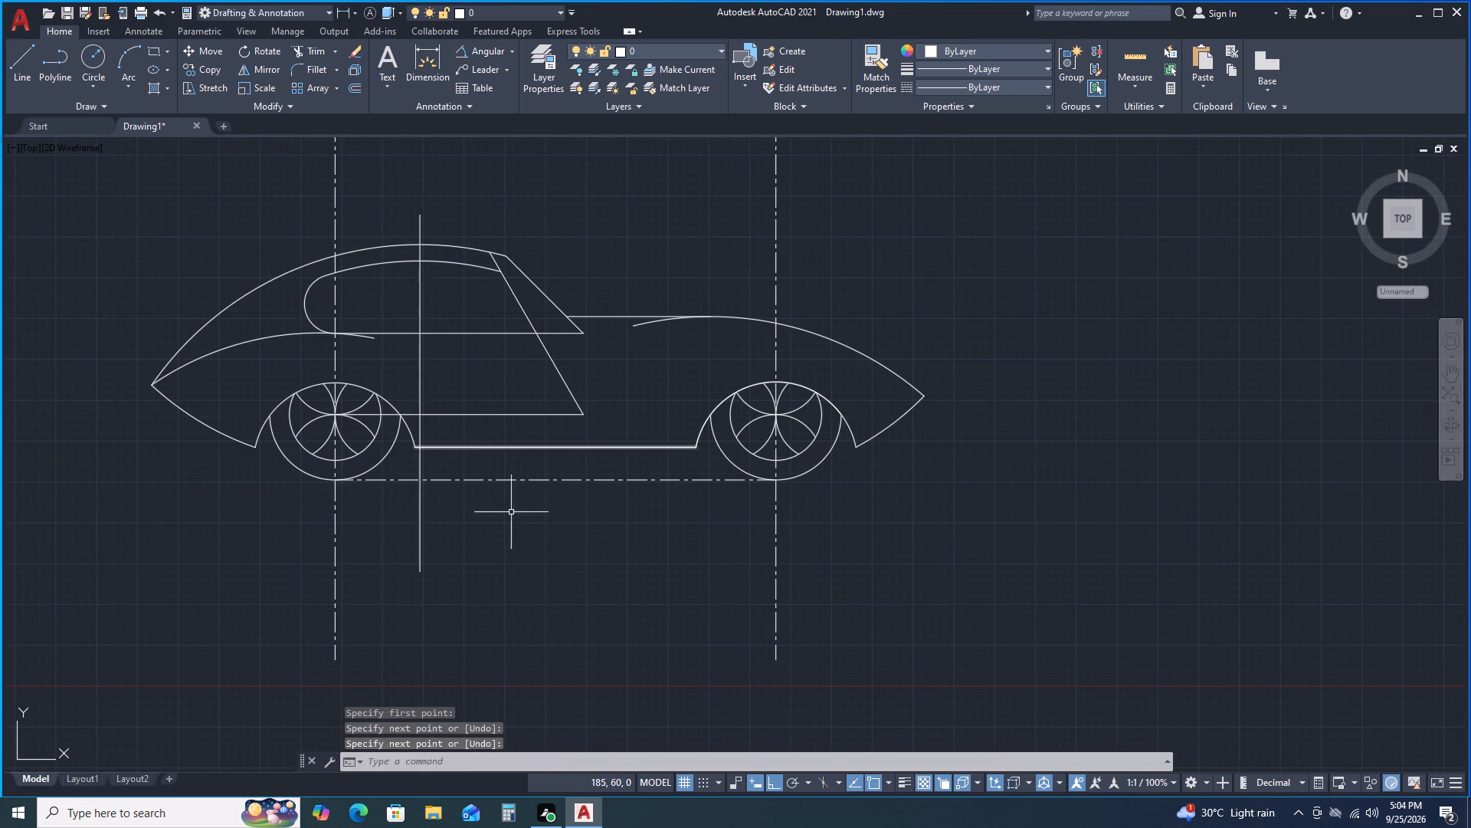
With polar tracking on, draw a line at 105° from the helper line's intersection with the lower door line to above the roof.
{"action": "left_click", "coordinate": [31, 56]}
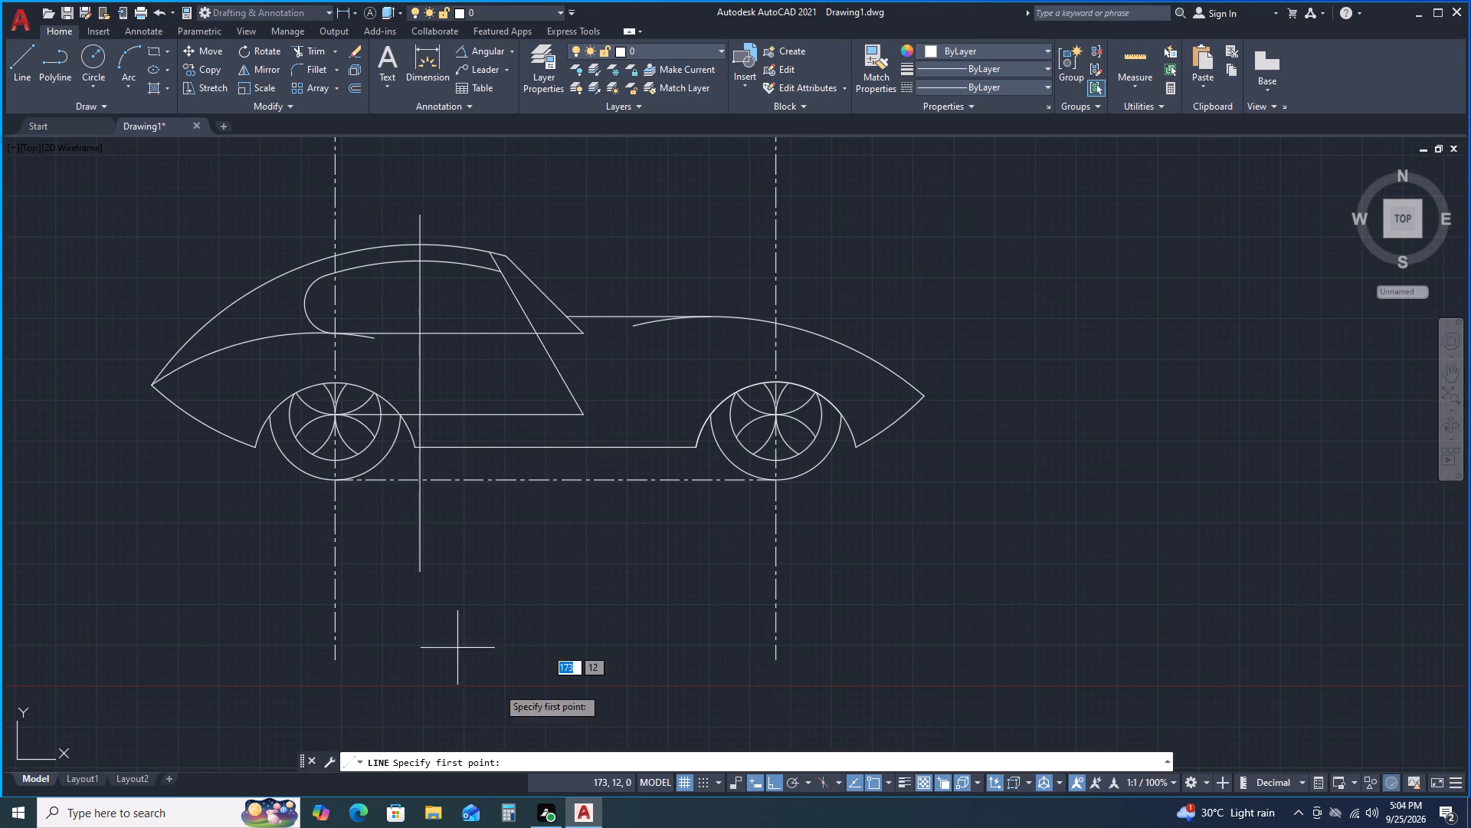
{"action": "left_click", "coordinate": [798, 781]}
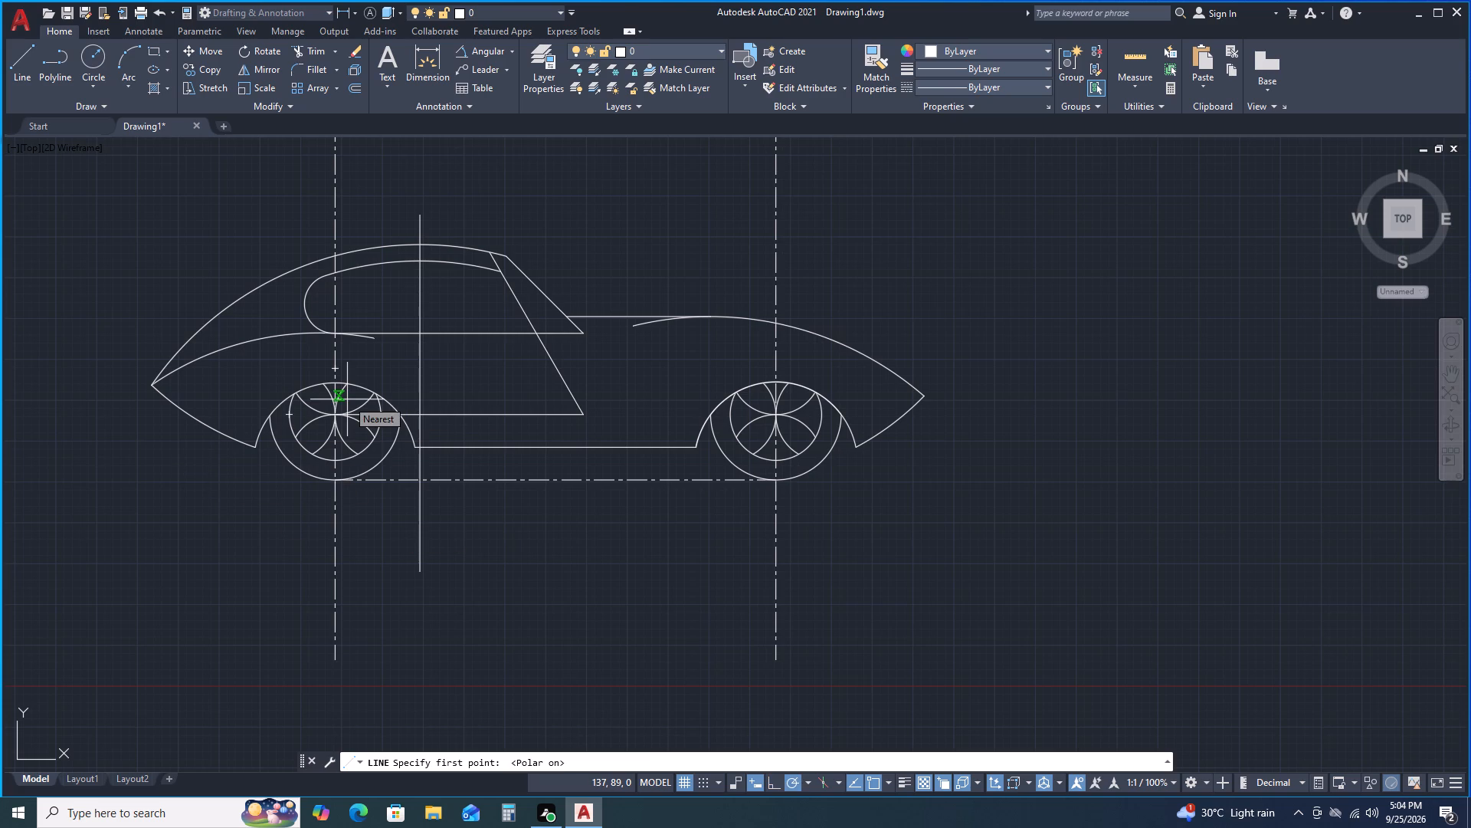
{"action": "scroll", "coordinate": [347, 401], "scroll_direction": "up", "scroll_amount": 2}
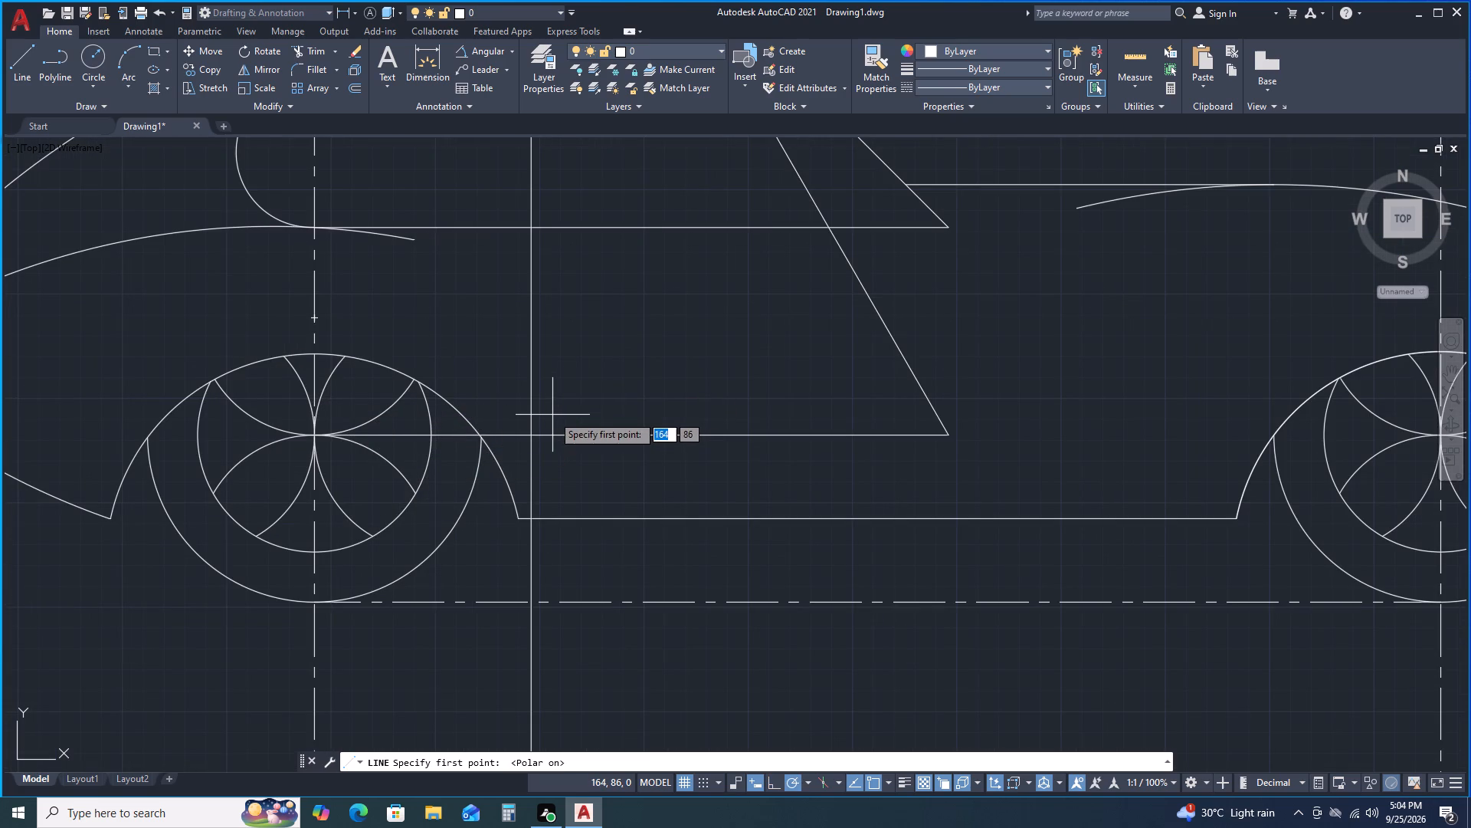
{"action": "left_click", "coordinate": [532, 440]}
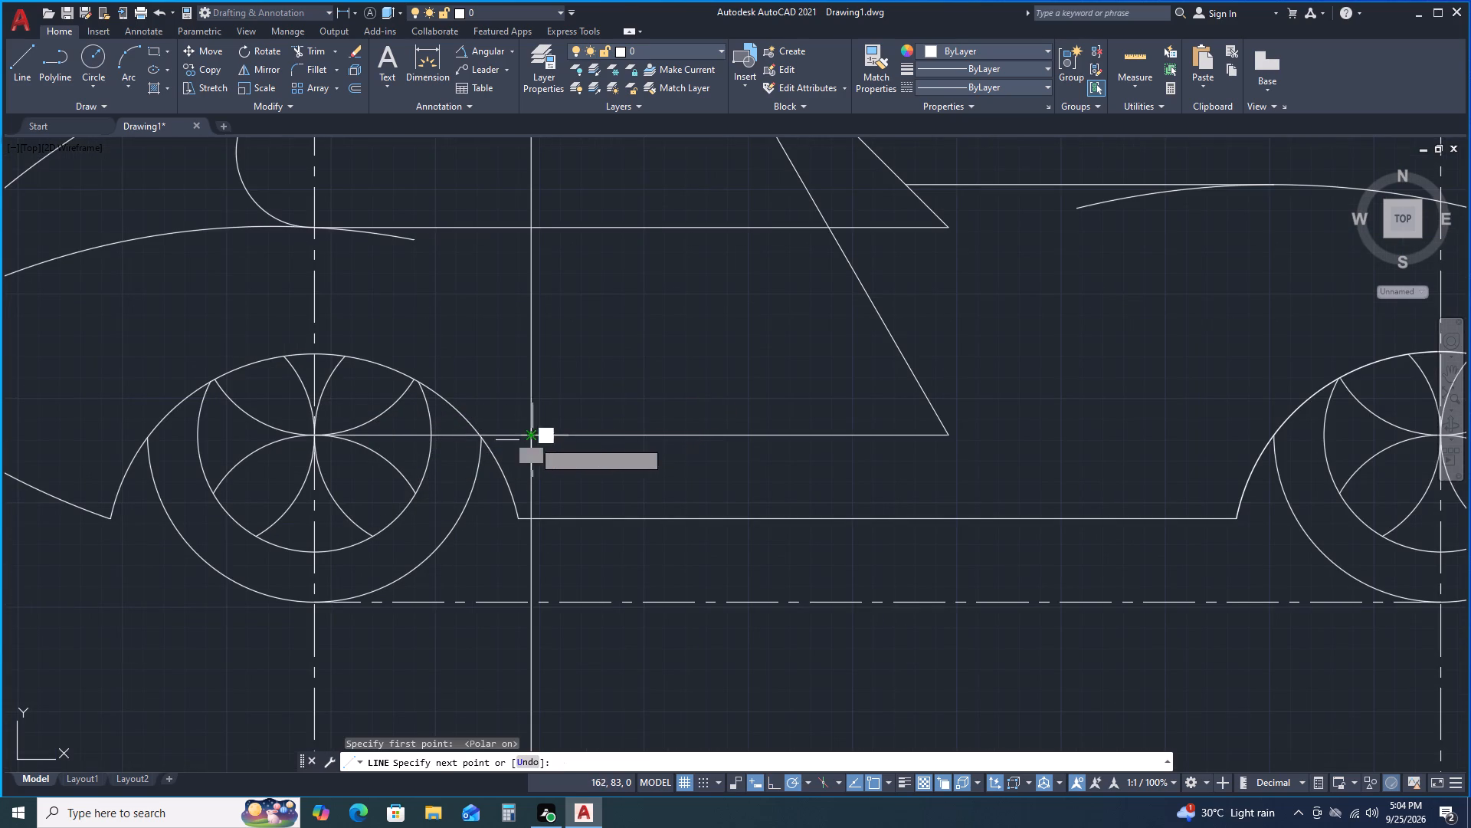
{"action": "middle_click_drag", "start_coordinate": [496, 347], "coordinate": [495, 645]}
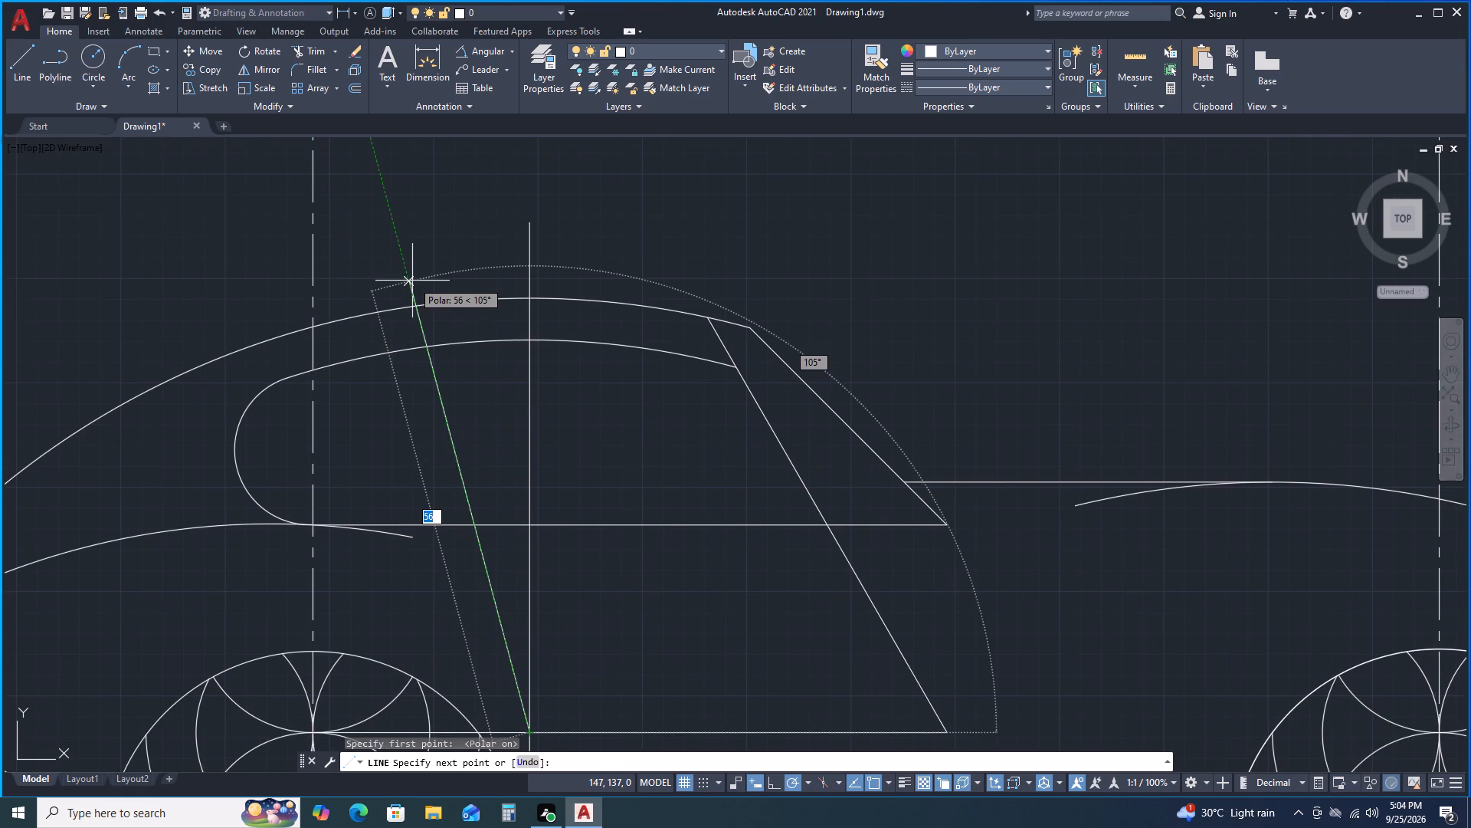
{"action": "left_click", "coordinate": [398, 245]}
{"action": "key", "text": "space"}
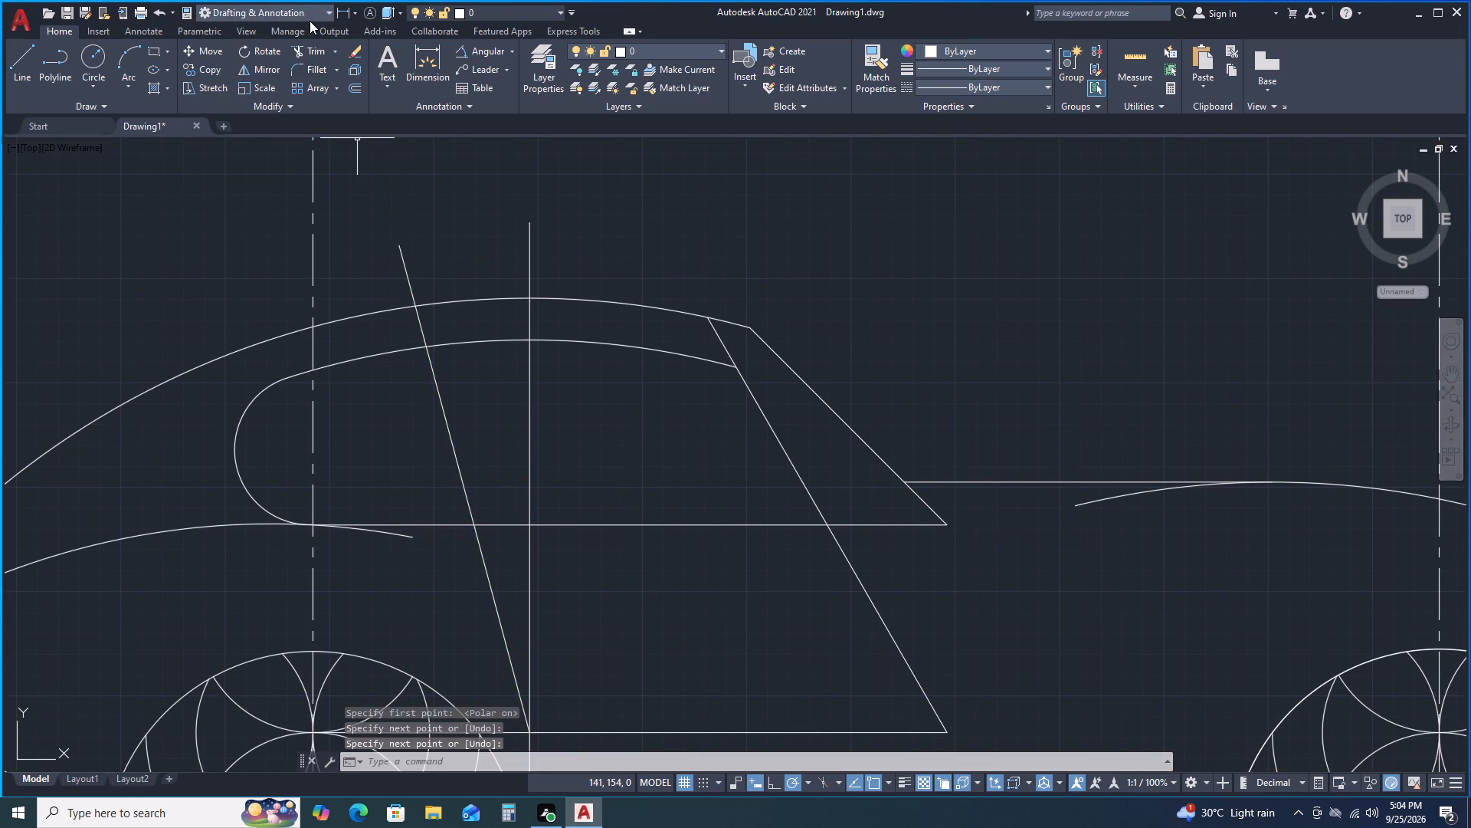
Trim the end of the 105° slanted line that extends above the roof arc.
{"action": "left_click", "coordinate": [311, 54]}
{"action": "left_click", "coordinate": [405, 268]}
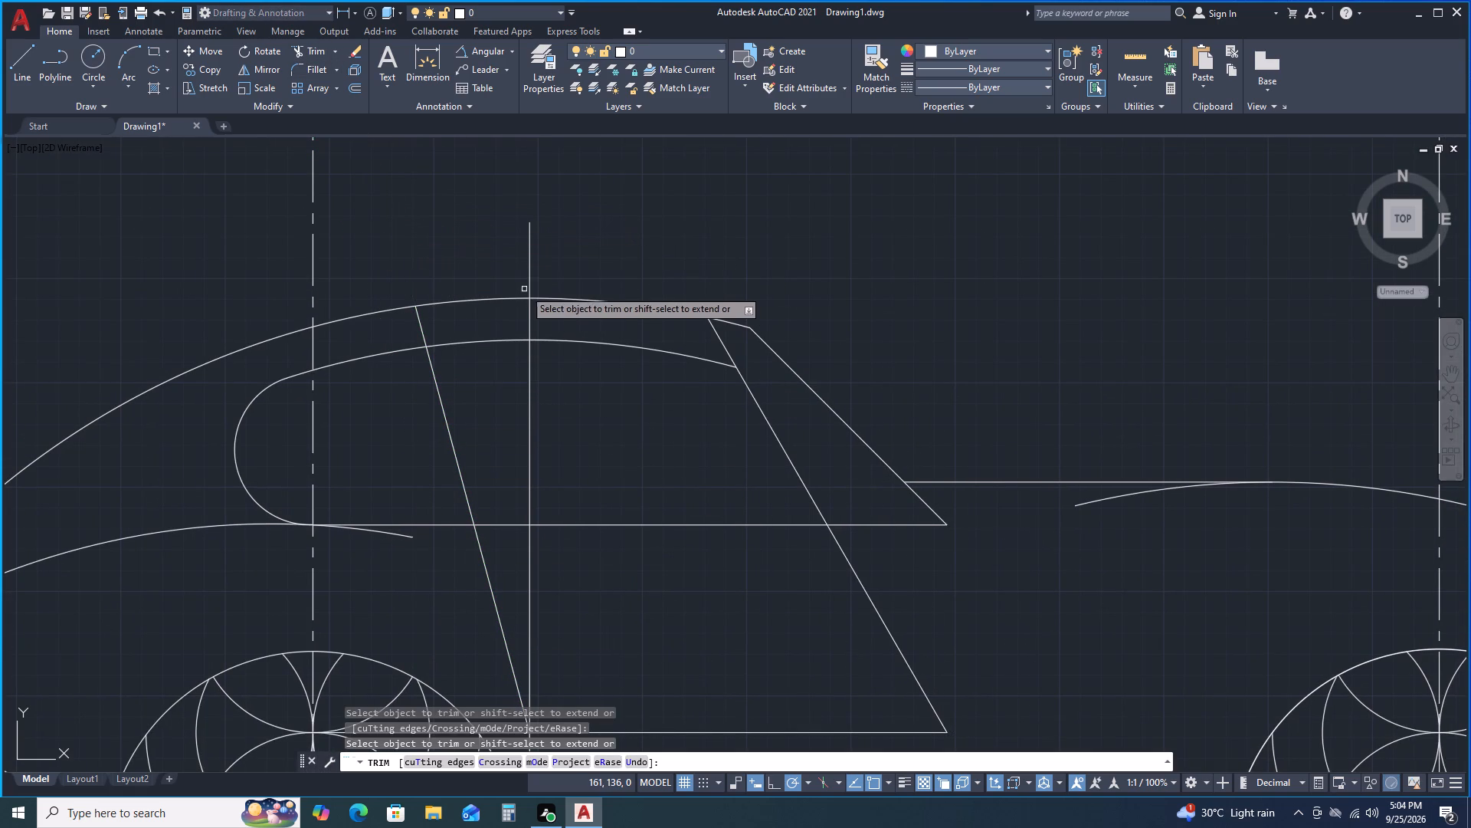
Trim the vertical helper line piece by piece from above the roof arc down to the dash-dot ground line.
{"action": "left_click", "coordinate": [532, 285]}
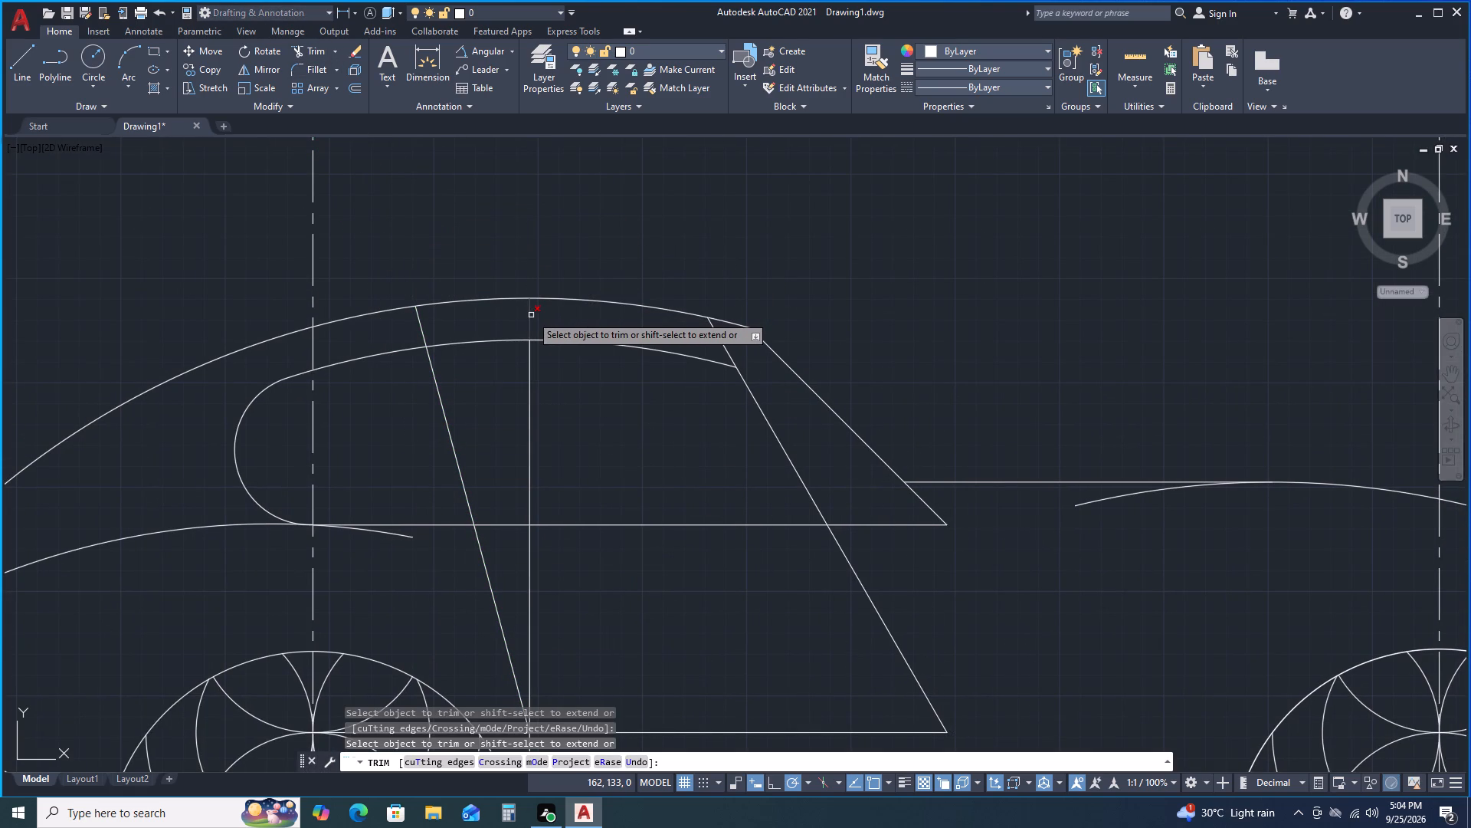
{"action": "scroll", "coordinate": [534, 333], "scroll_direction": "up", "scroll_amount": 1}
{"action": "scroll", "coordinate": [535, 345], "scroll_direction": "down", "scroll_amount": 1}
{"action": "left_click", "coordinate": [532, 324]}
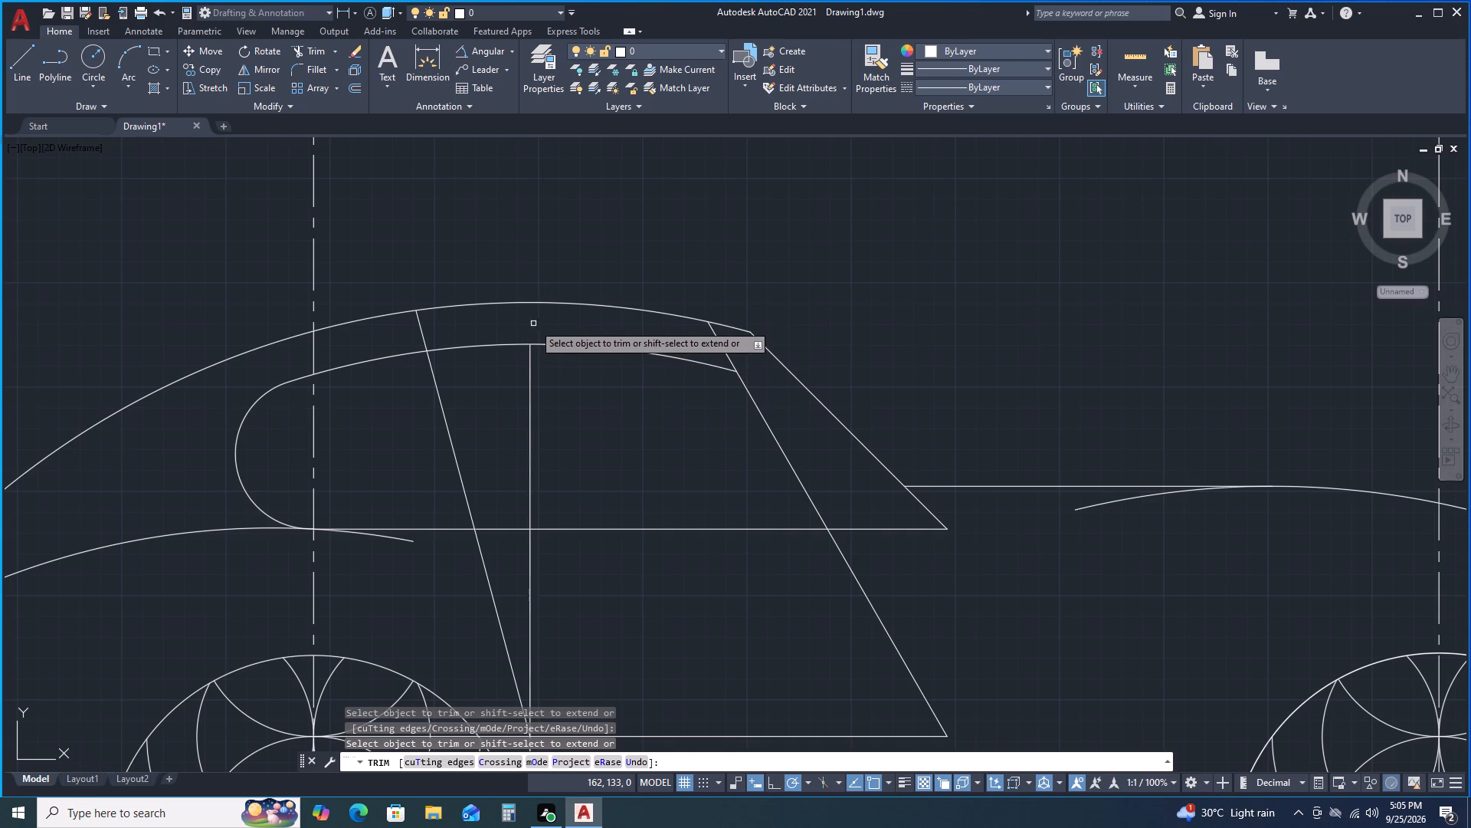
{"action": "scroll", "coordinate": [538, 333], "scroll_direction": "up", "scroll_amount": 1}
{"action": "scroll", "coordinate": [538, 337], "scroll_direction": "down", "scroll_amount": 4}
{"action": "scroll", "coordinate": [536, 403], "scroll_direction": "up", "scroll_amount": 1}
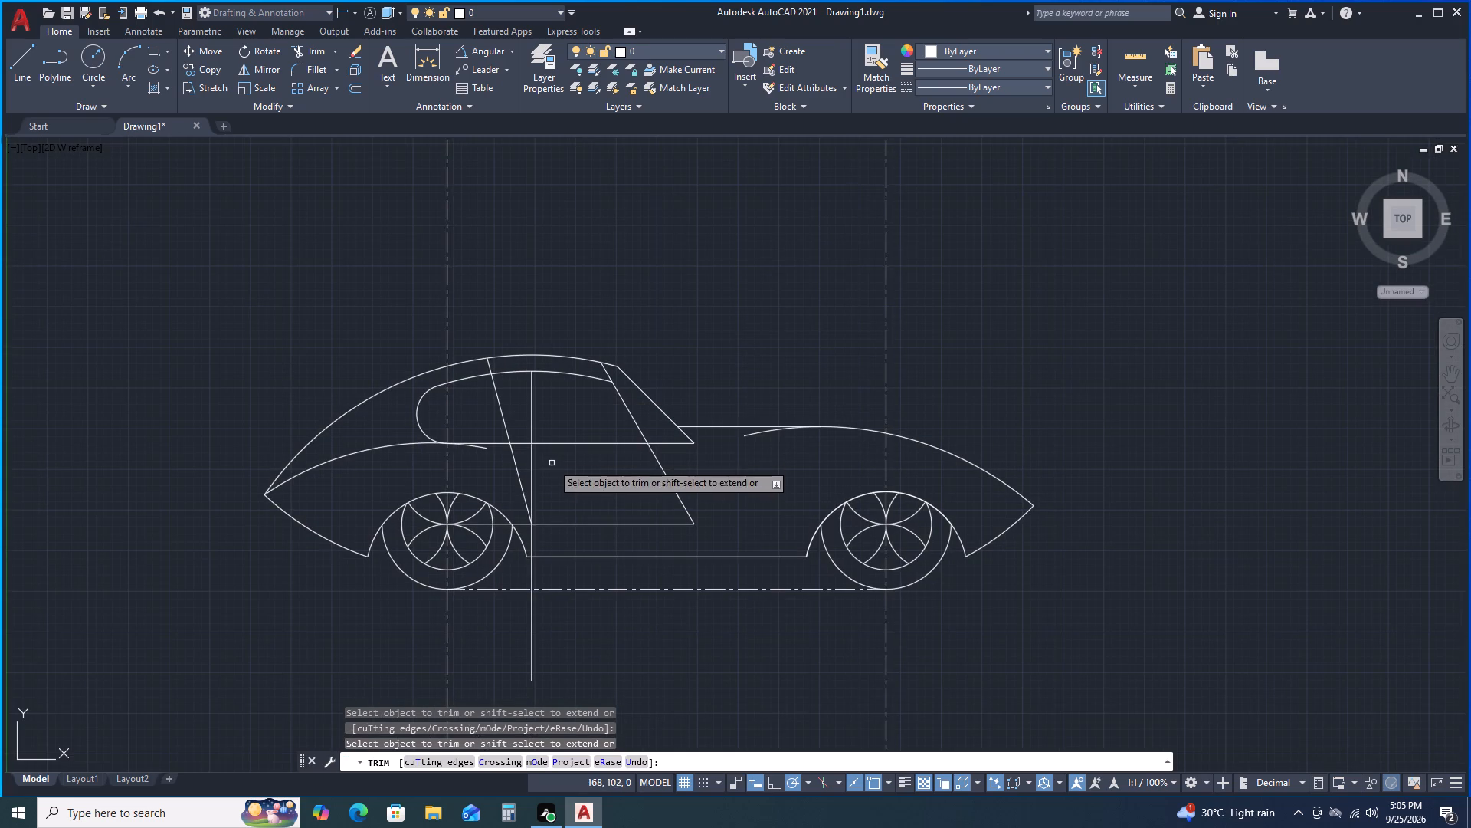
{"action": "left_click", "coordinate": [531, 464]}
{"action": "left_click", "coordinate": [531, 429]}
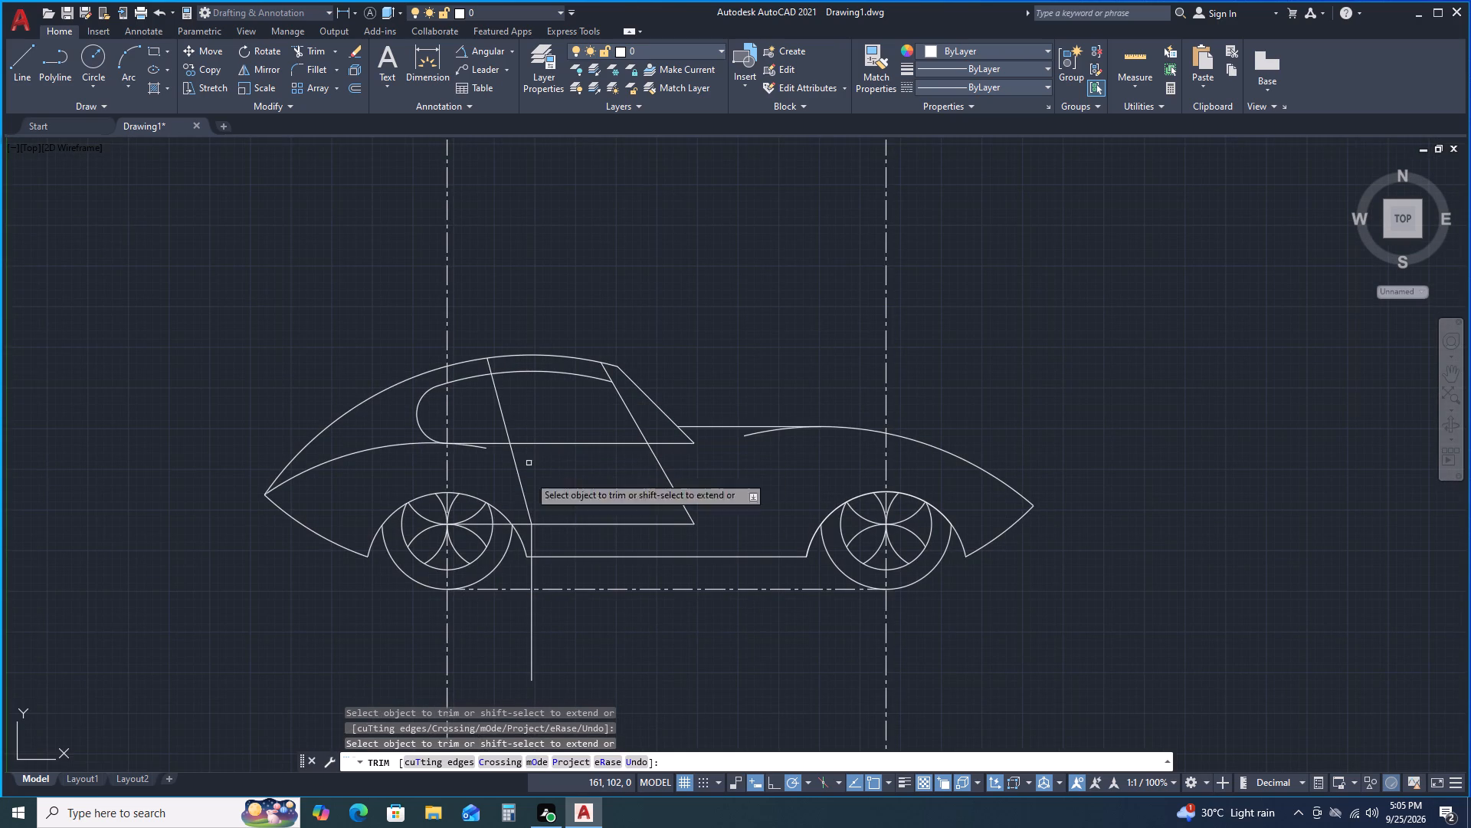
{"action": "left_click", "coordinate": [532, 543]}
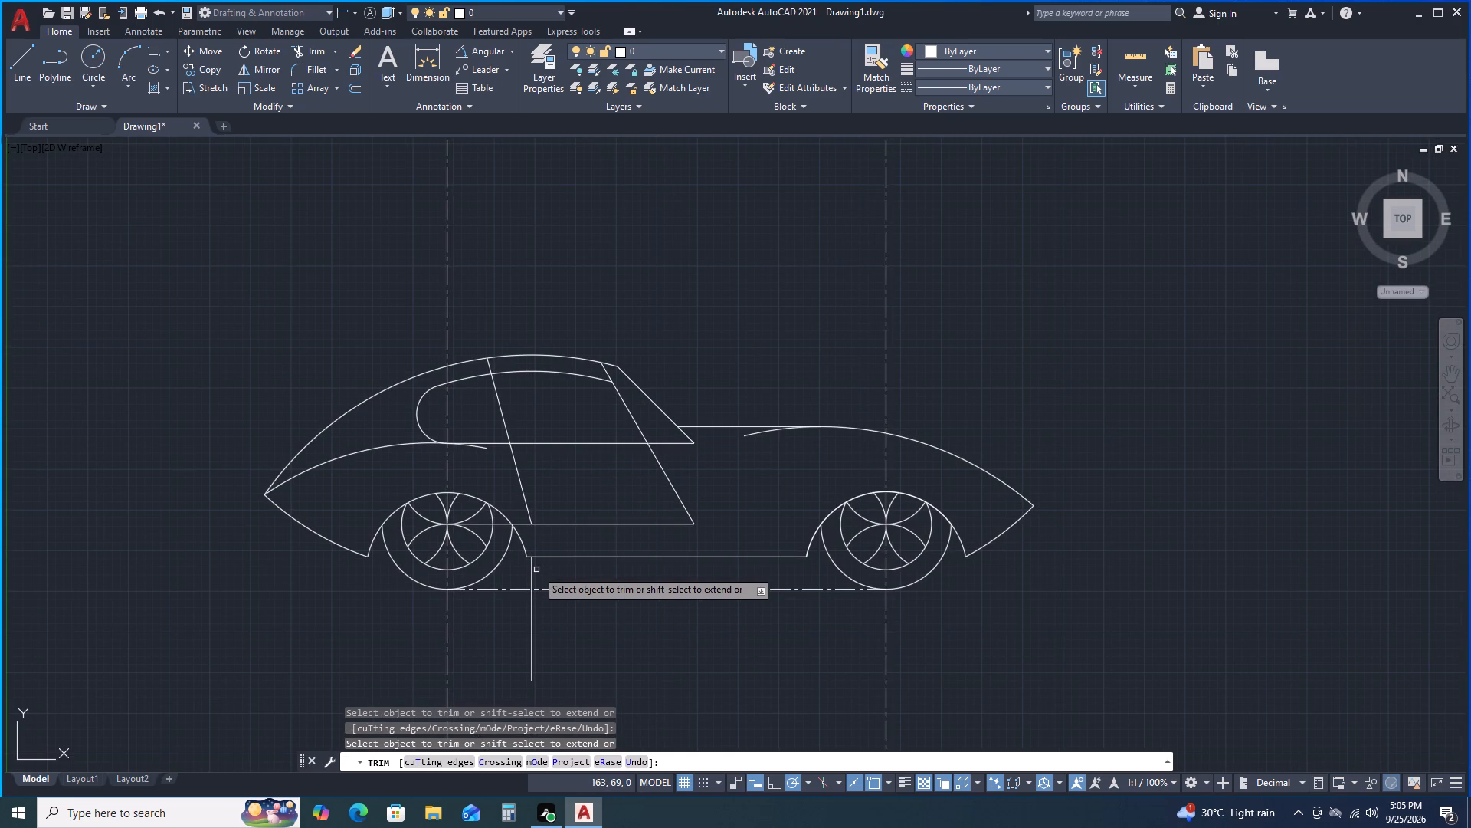
{"action": "left_click", "coordinate": [532, 575]}
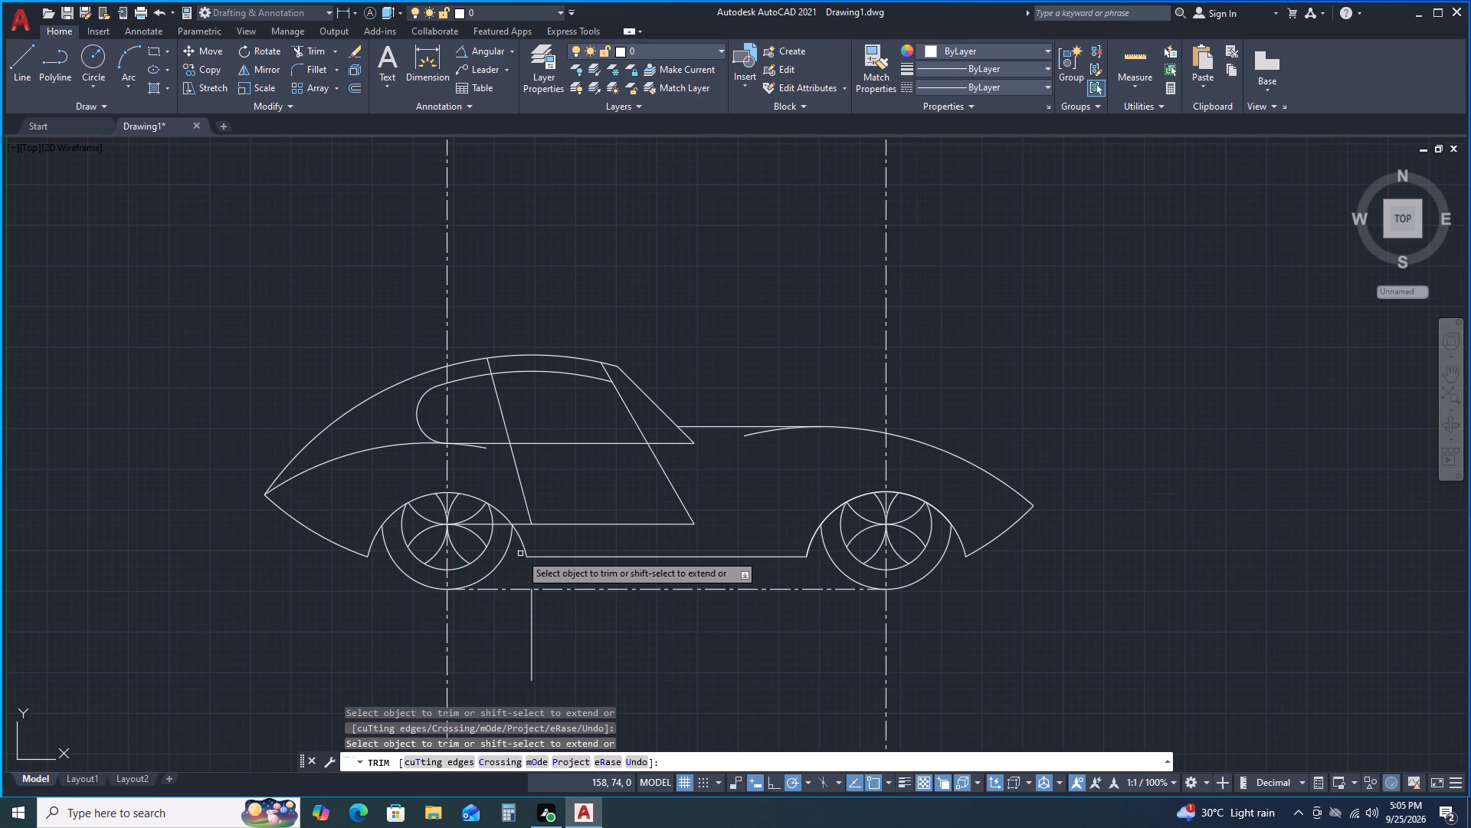
Trim the lower door line's pieces from the left wheel's centre to the foot of the 105° slanted line.
{"action": "scroll", "coordinate": [514, 528], "scroll_direction": "down", "scroll_amount": 1}
{"action": "scroll", "coordinate": [514, 528], "scroll_direction": "up", "scroll_amount": 3}
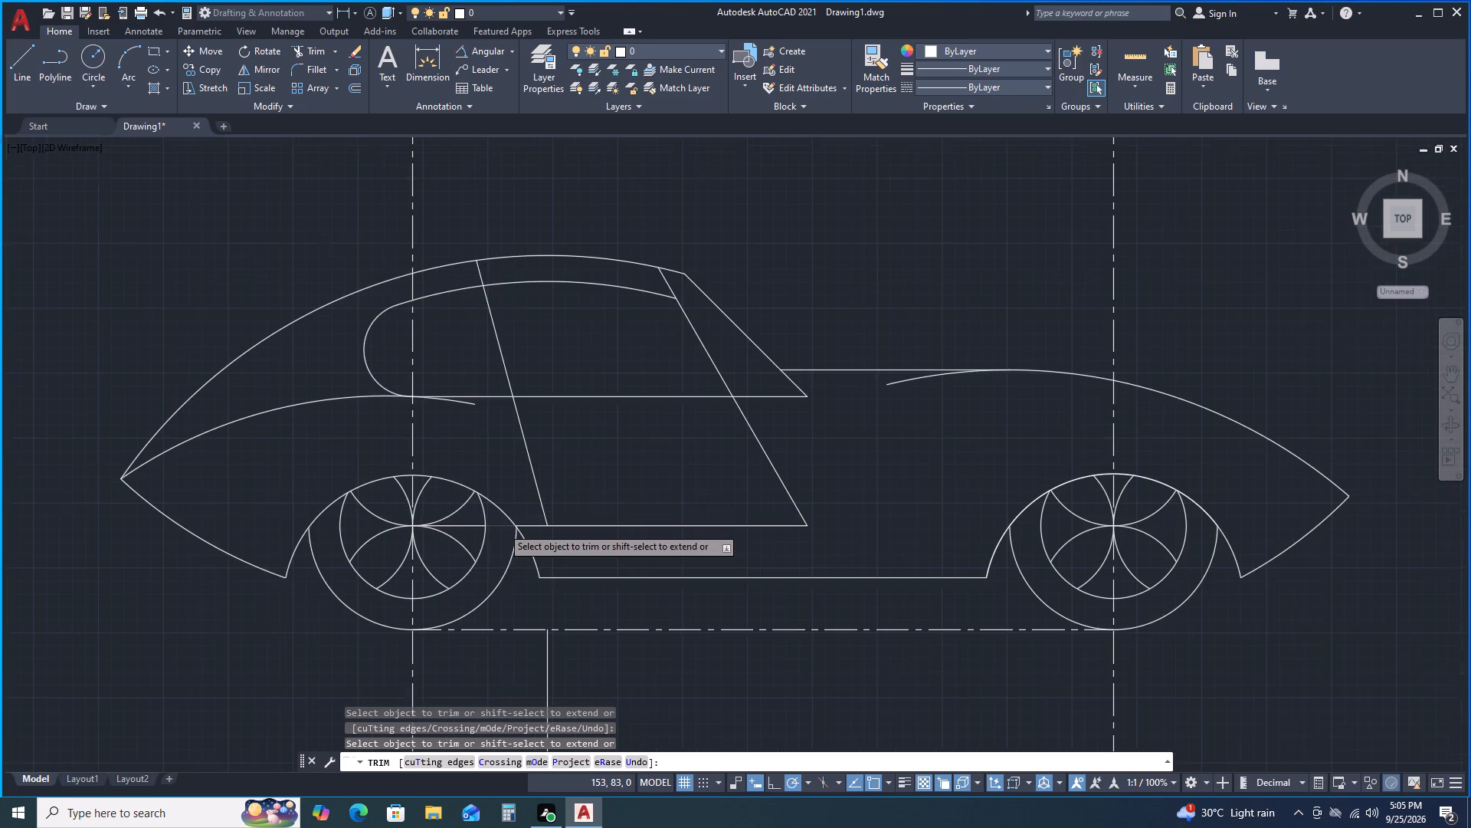
{"action": "scroll", "coordinate": [502, 527], "scroll_direction": "down", "scroll_amount": 1}
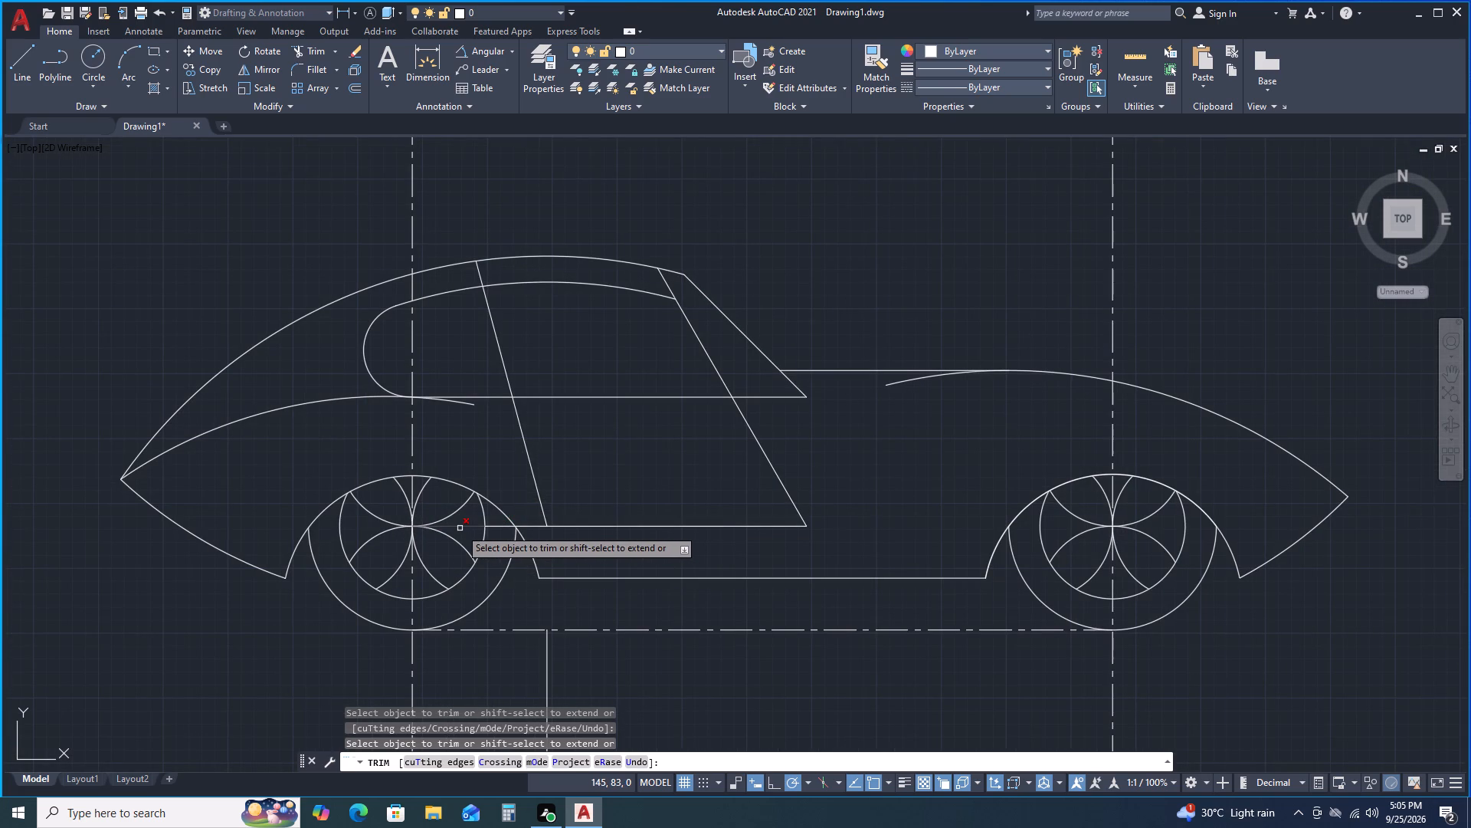
{"action": "left_click", "coordinate": [460, 528]}
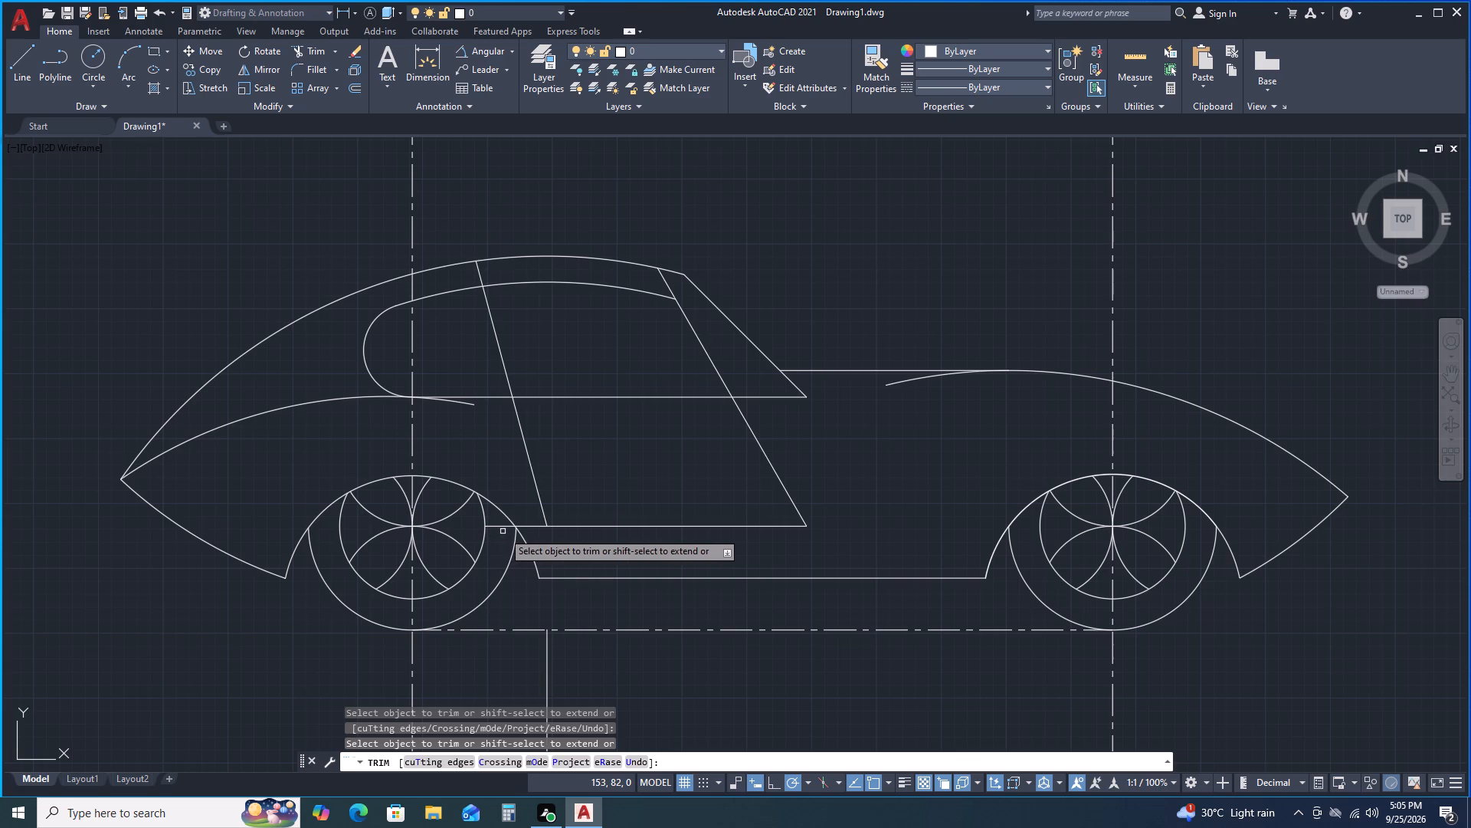
{"action": "left_click", "coordinate": [493, 527]}
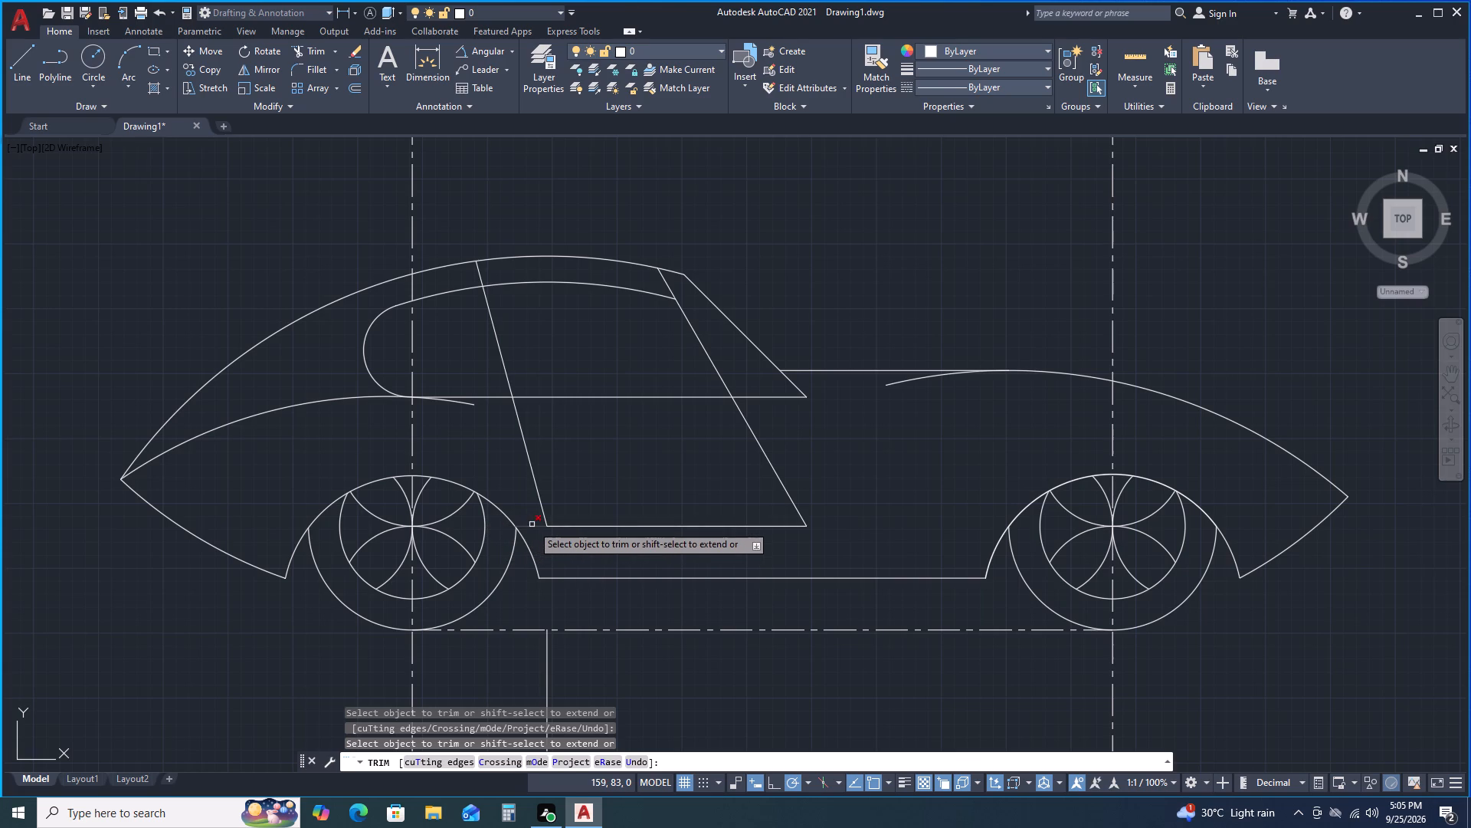
{"action": "left_click", "coordinate": [532, 524]}
{"action": "scroll", "coordinate": [576, 434], "scroll_direction": "up", "scroll_amount": 1}
{"action": "key", "text": "space"}
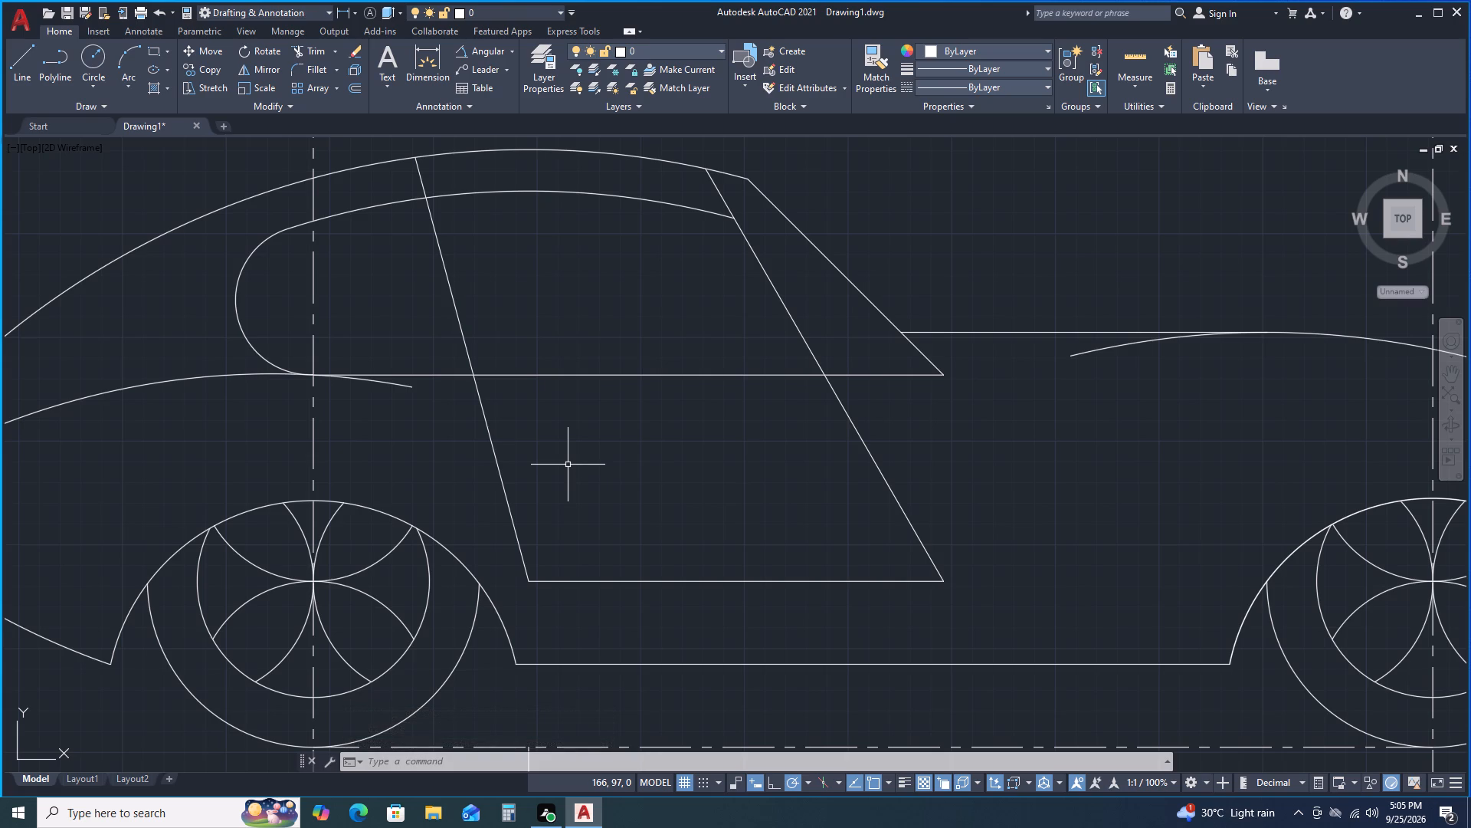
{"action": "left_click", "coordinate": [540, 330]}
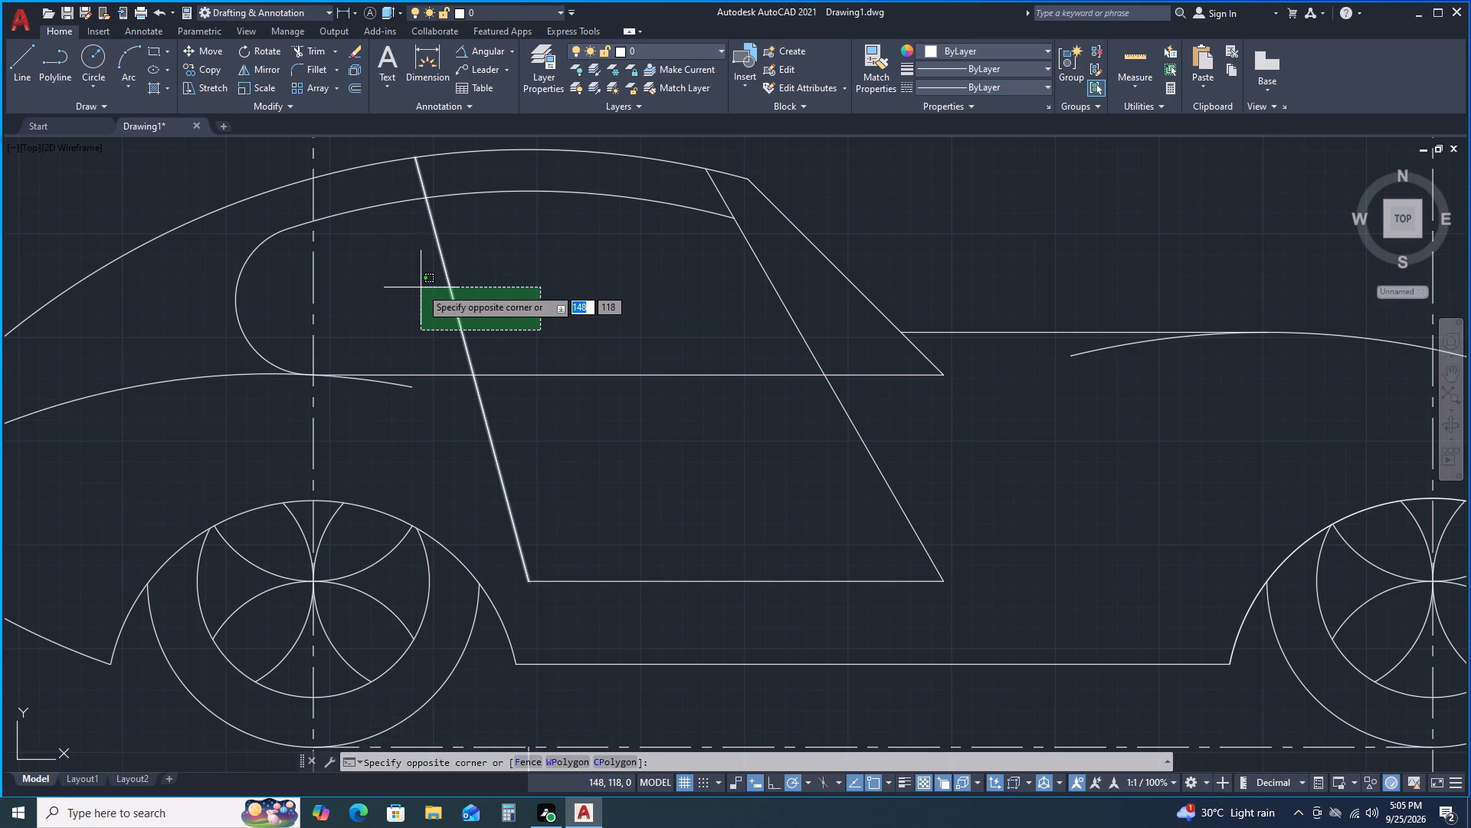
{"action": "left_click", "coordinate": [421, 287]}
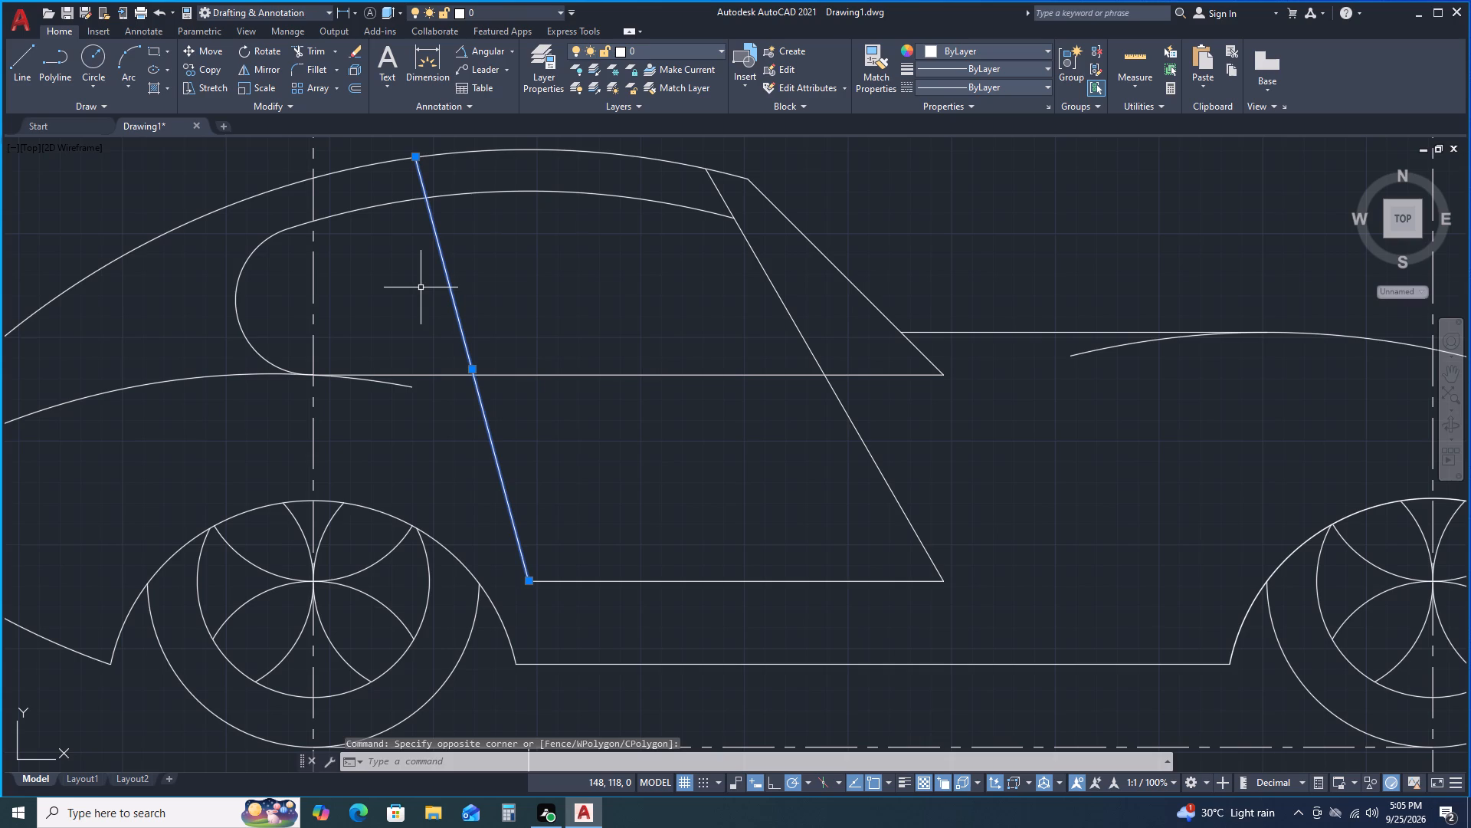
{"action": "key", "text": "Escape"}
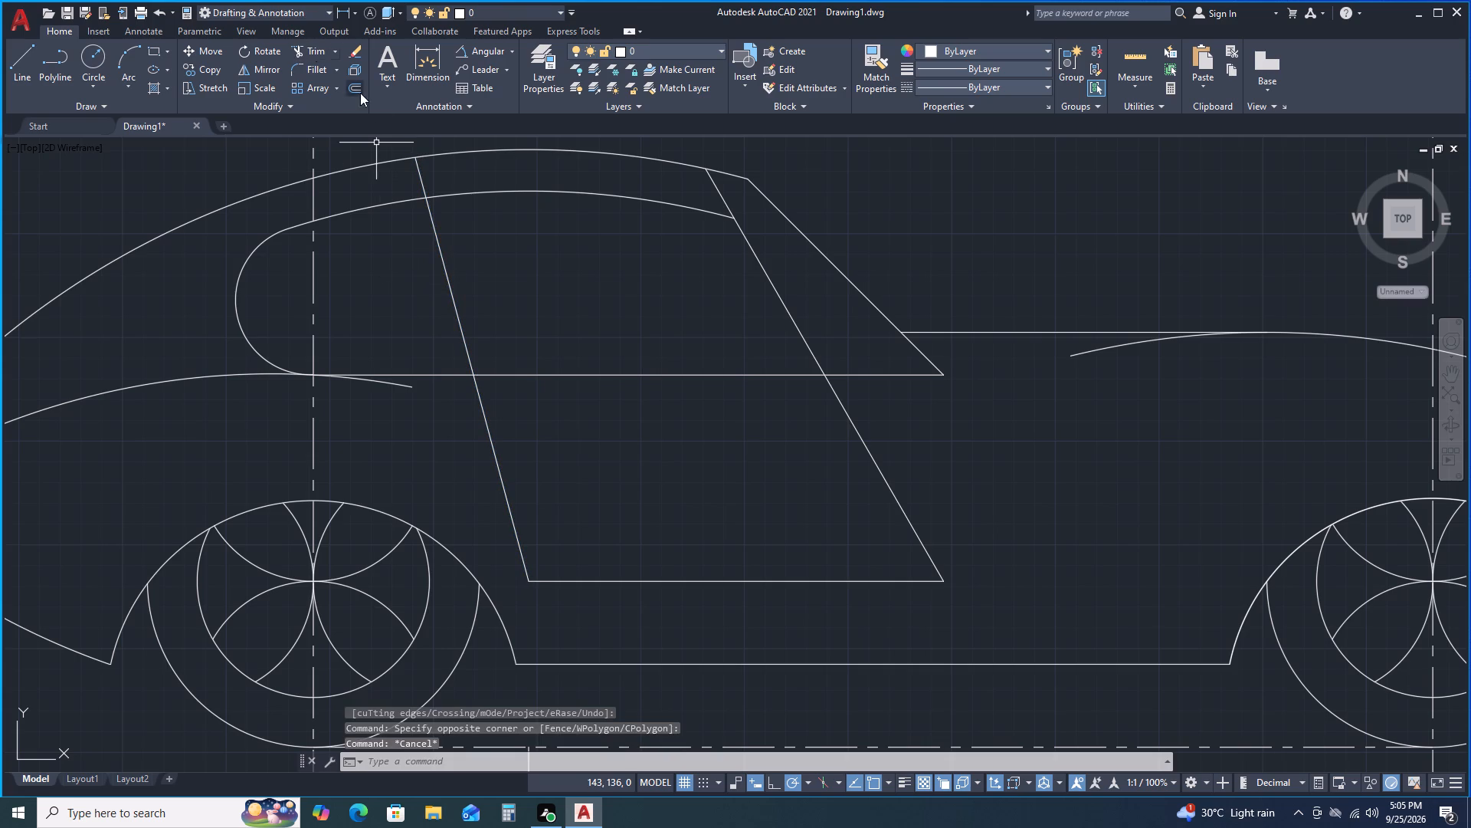
Trim the piece of the 105° slanted line between the roof arc and the window's upper arc.
{"action": "left_click", "coordinate": [310, 48]}
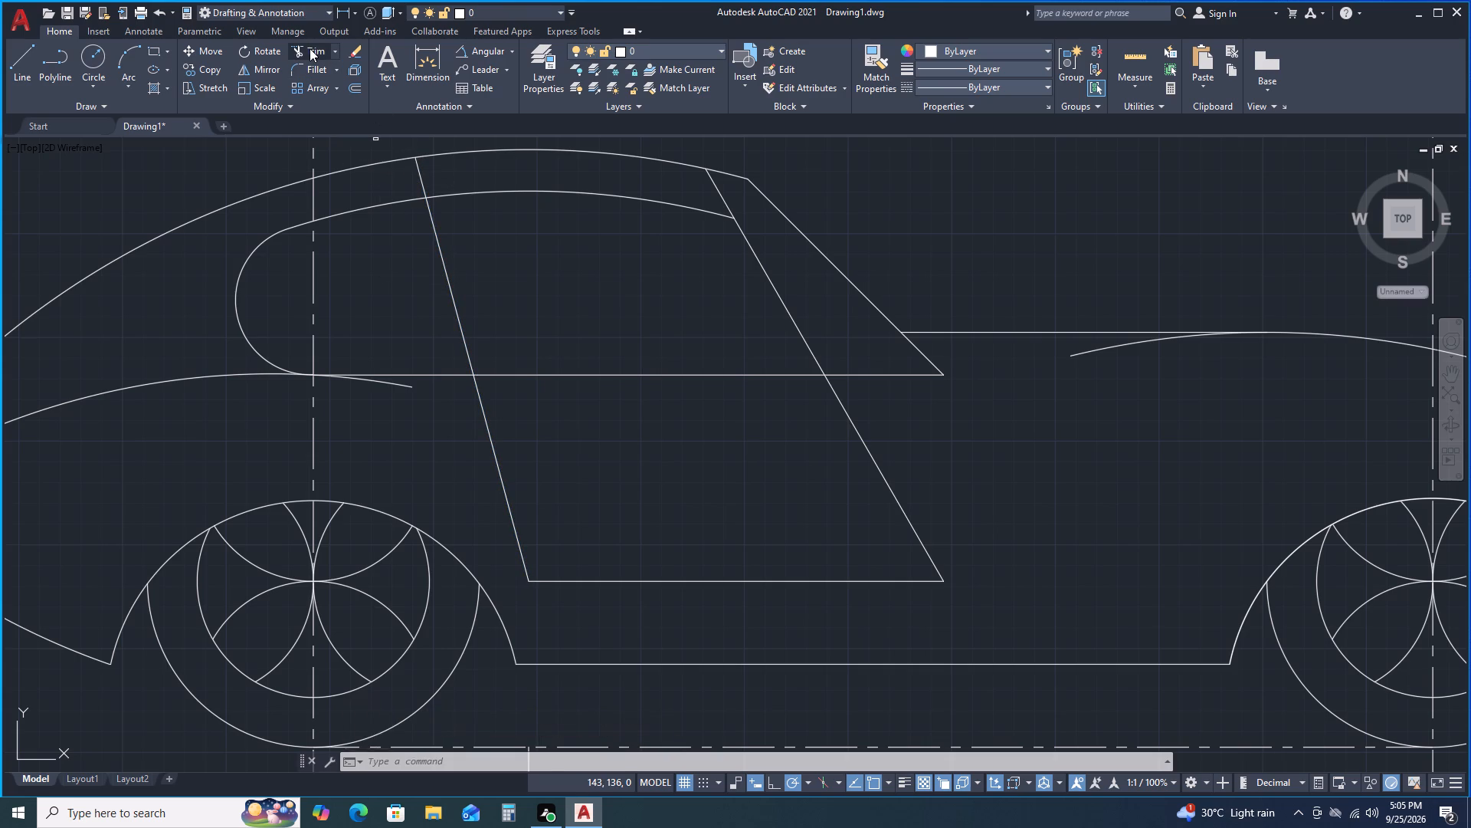
{"action": "left_click", "coordinate": [421, 173]}
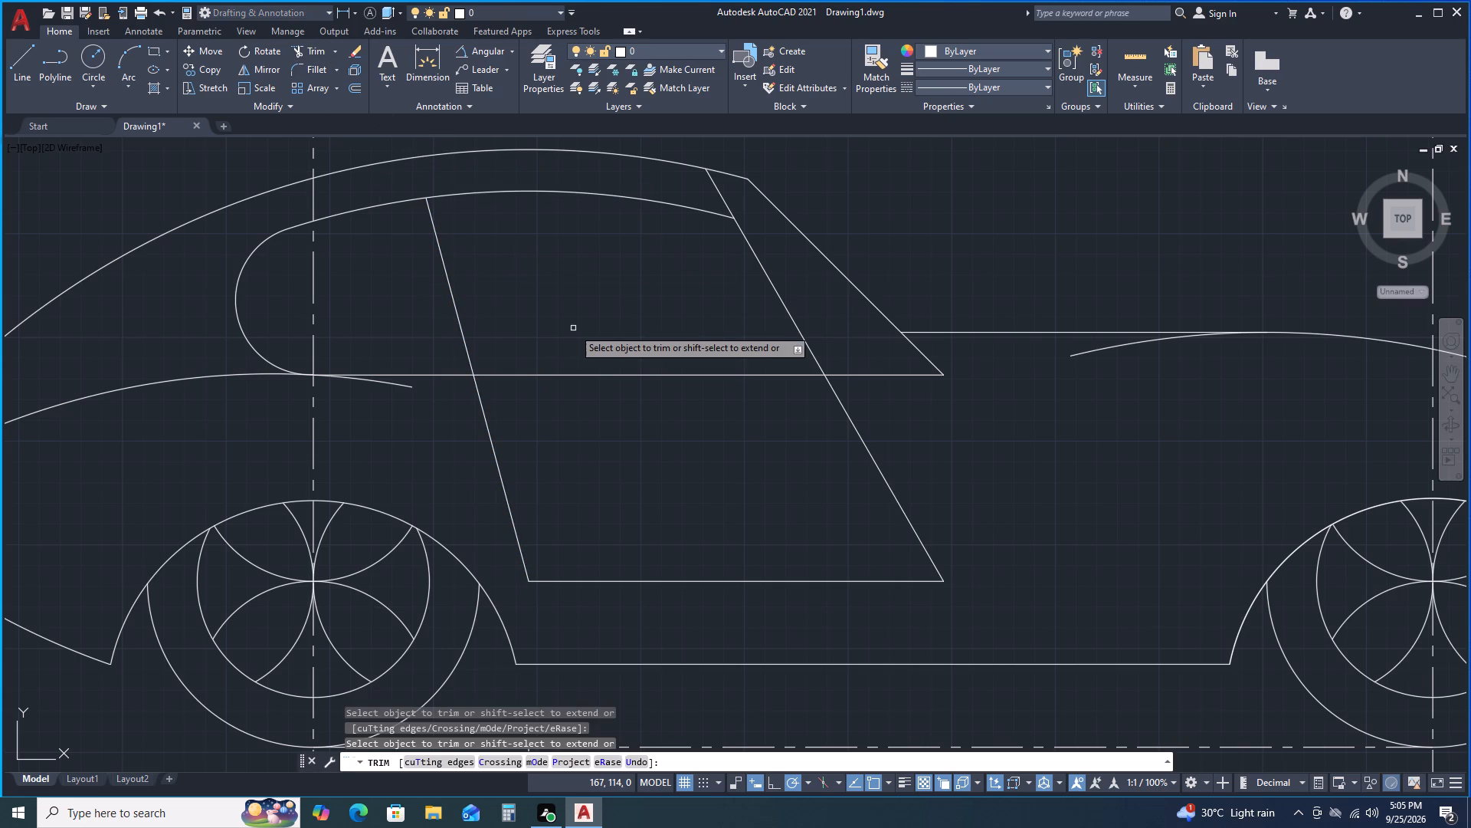
{"action": "scroll", "coordinate": [582, 330], "scroll_direction": "down", "scroll_amount": 2}
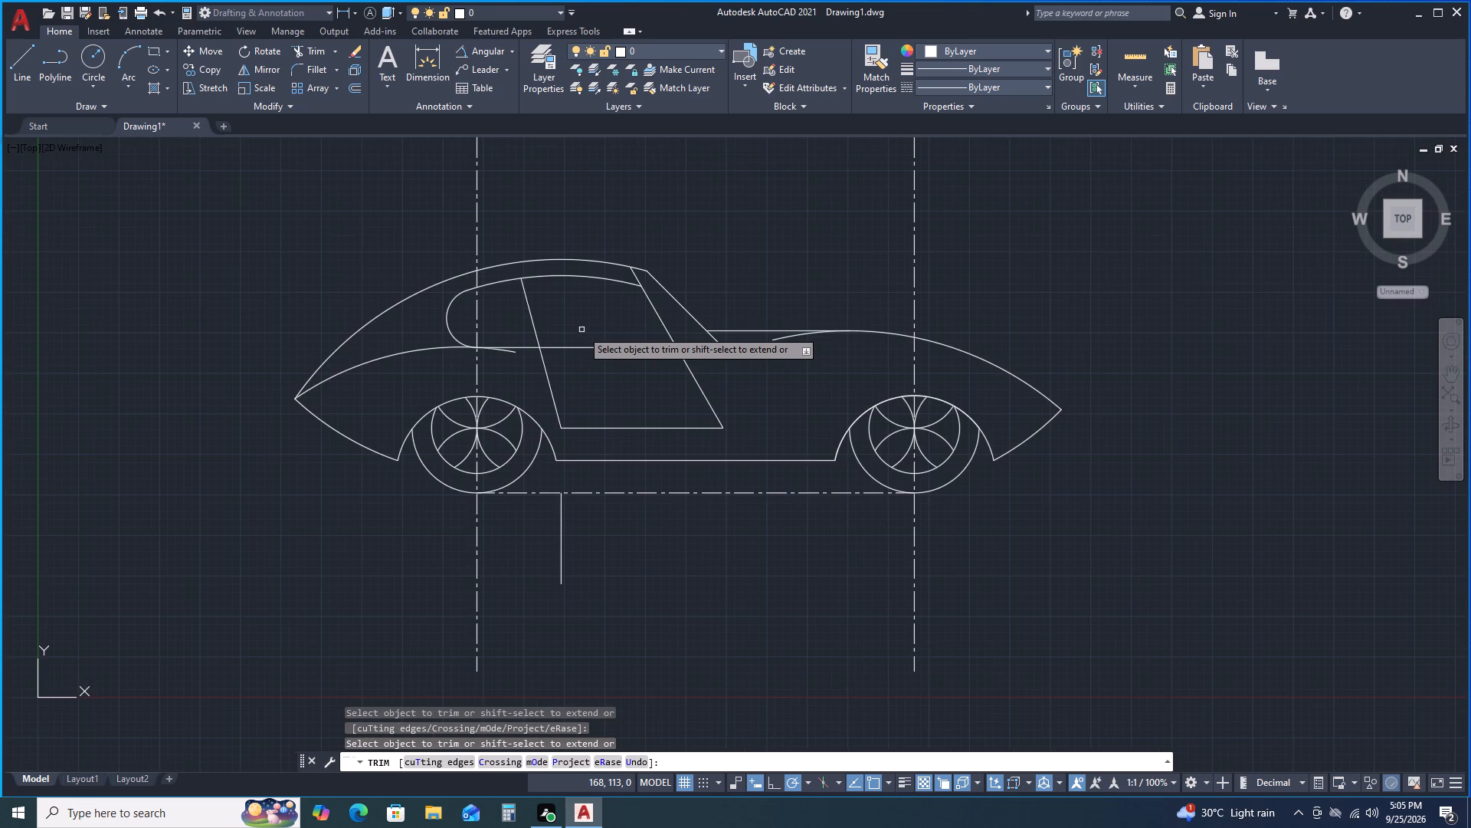
{"action": "key", "text": "space"}
Copy the 105° slanted door line 3 mm toward the rear, from its intersection with the window's bottom line.
{"action": "left_click", "coordinate": [552, 320]}
{"action": "left_click", "coordinate": [505, 319]}
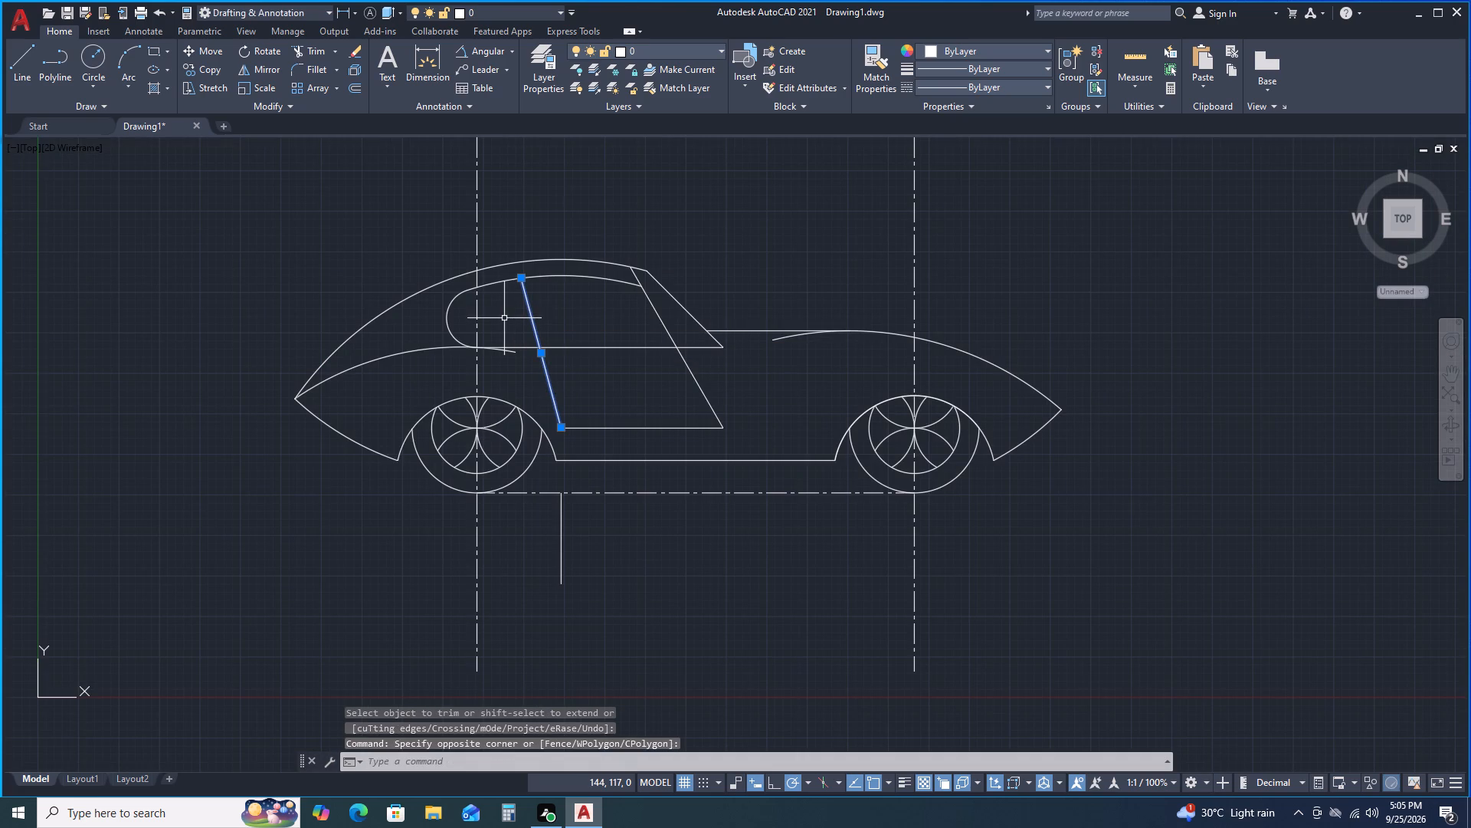
{"action": "right_click", "coordinate": [569, 315]}
{"action": "left_click", "coordinate": [604, 442]}
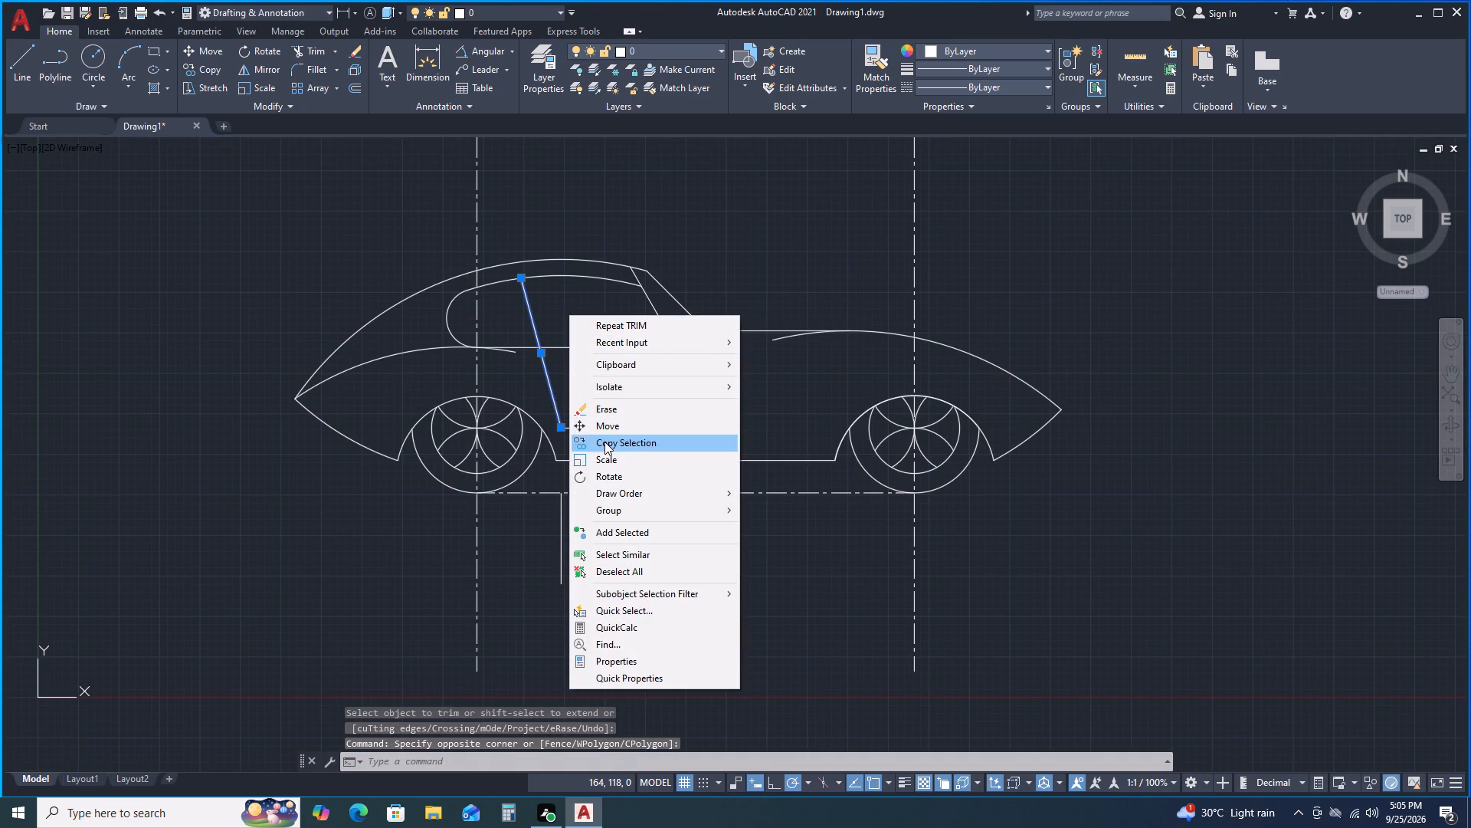
{"action": "left_click", "coordinate": [538, 345]}
{"action": "key", "text": "3"}
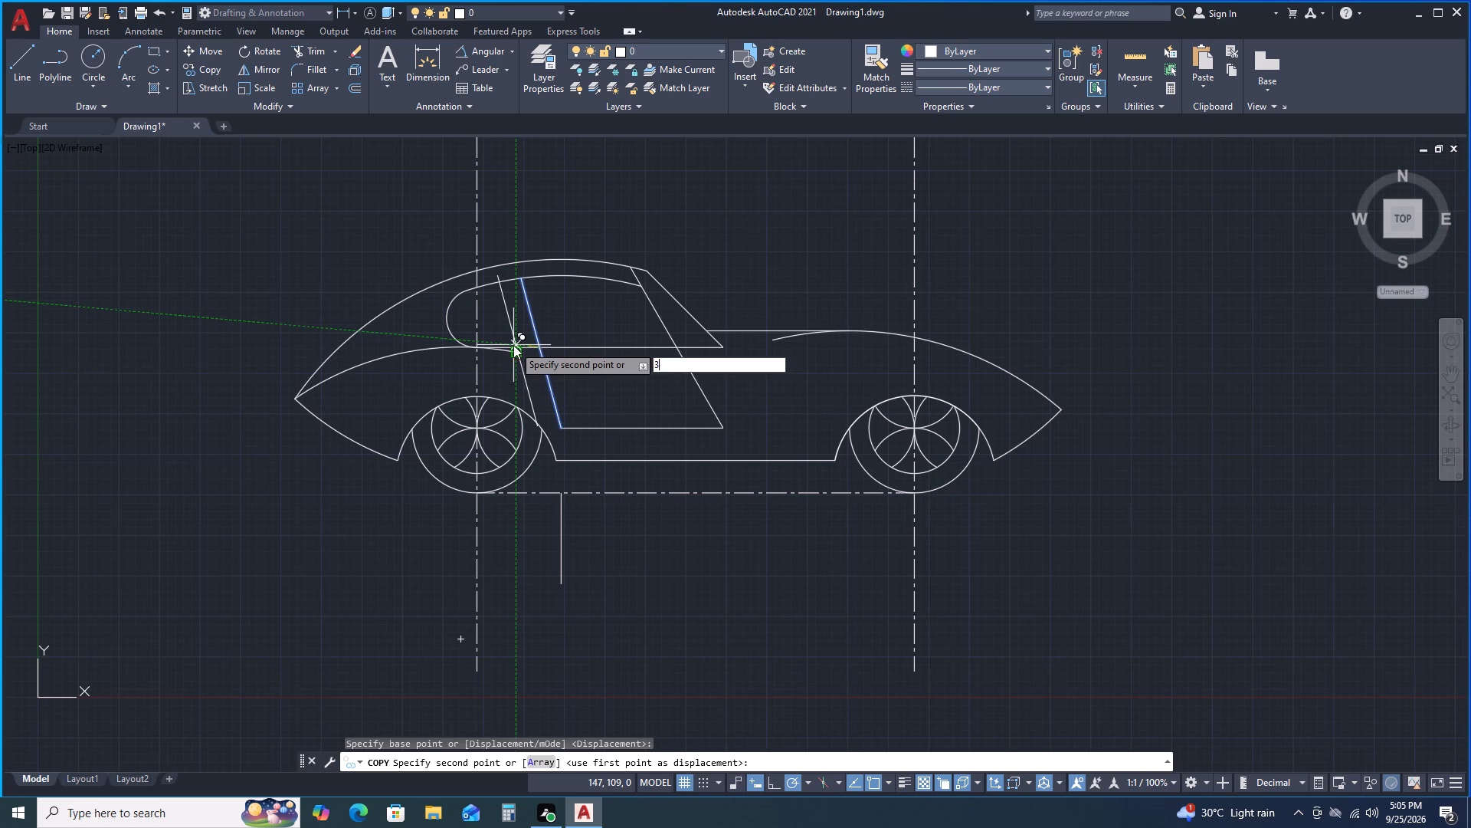
{"action": "key", "text": "Return"}
{"action": "scroll", "coordinate": [519, 350], "scroll_direction": "up", "scroll_amount": 4}
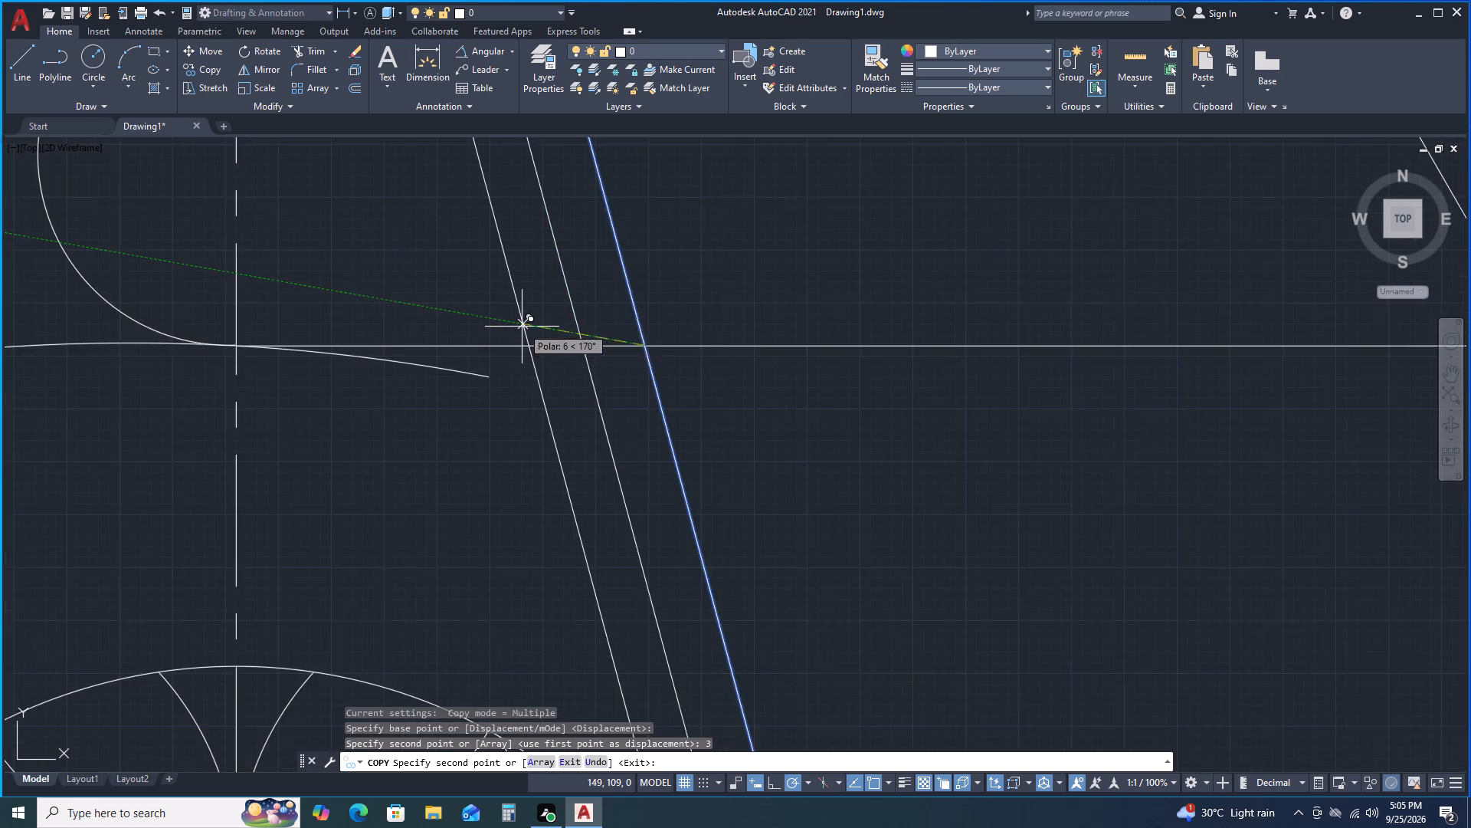
{"action": "scroll", "coordinate": [522, 327], "scroll_direction": "down", "scroll_amount": 1}
{"action": "key", "text": "space"}
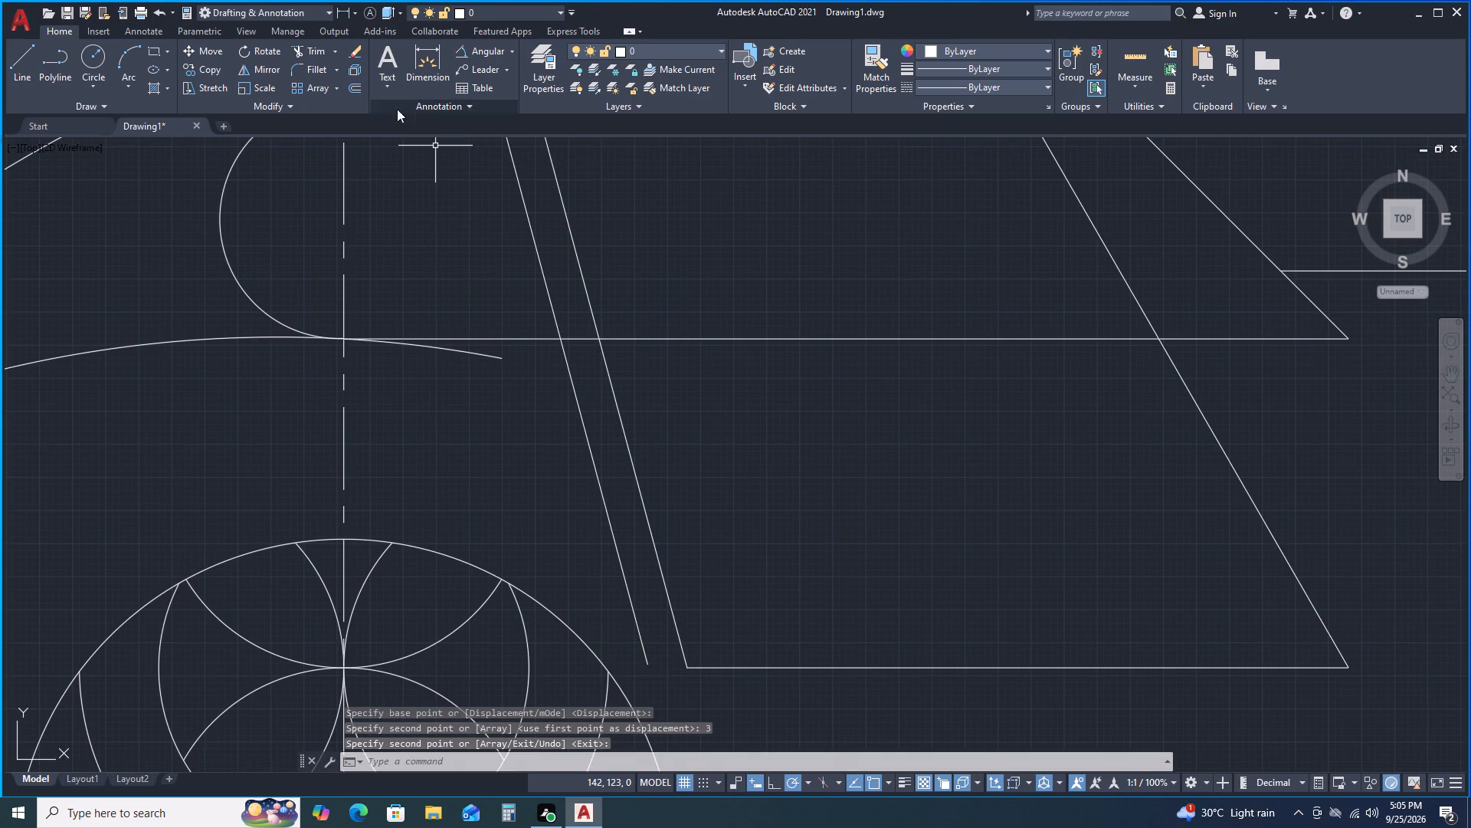
Trim the copied slanted line below the window's bottom line and above the window's upper arc.
{"action": "left_click", "coordinate": [319, 48]}
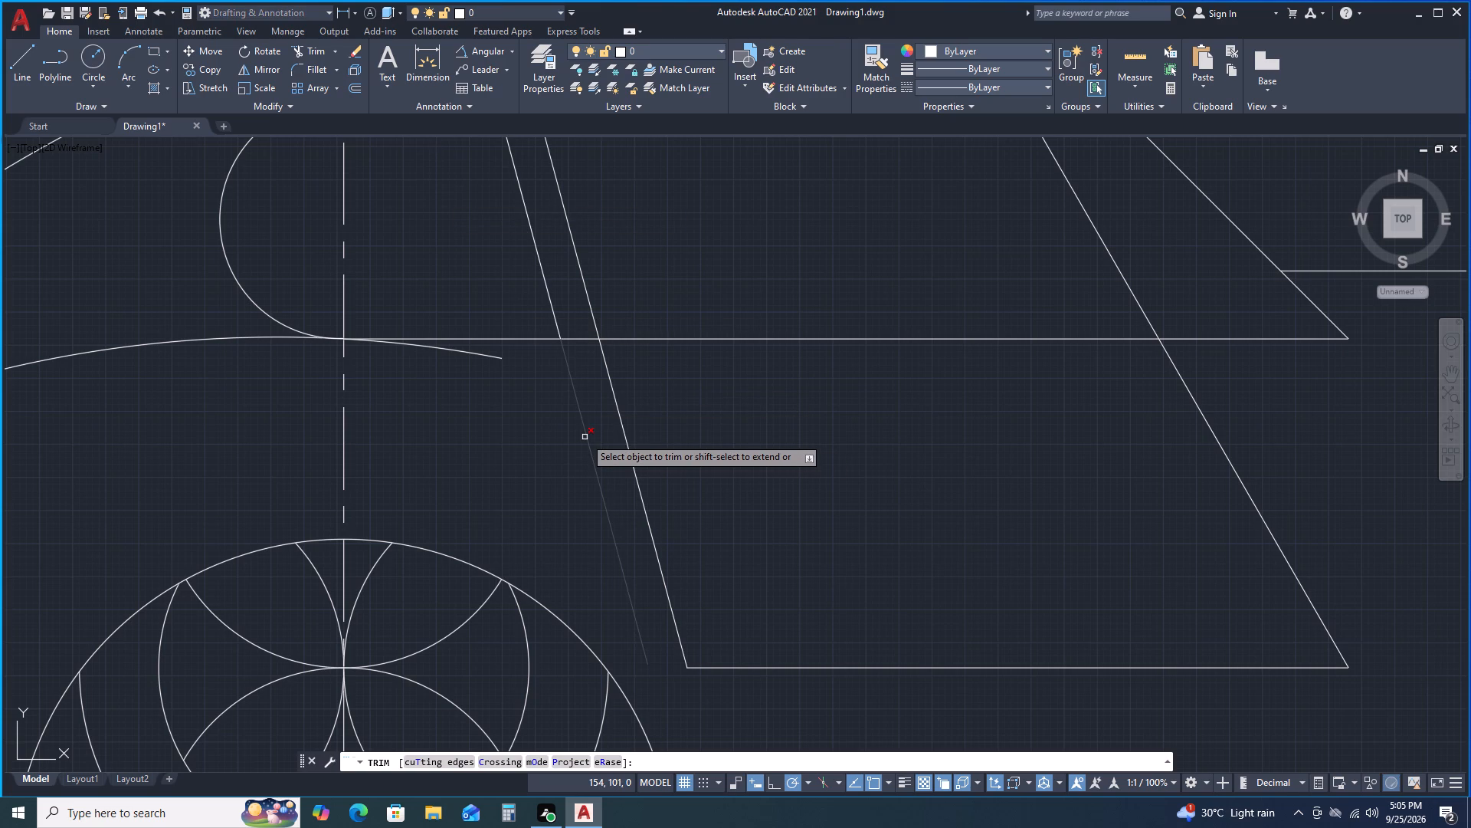
{"action": "left_click", "coordinate": [585, 437]}
{"action": "scroll", "coordinate": [589, 437], "scroll_direction": "down", "scroll_amount": 1}
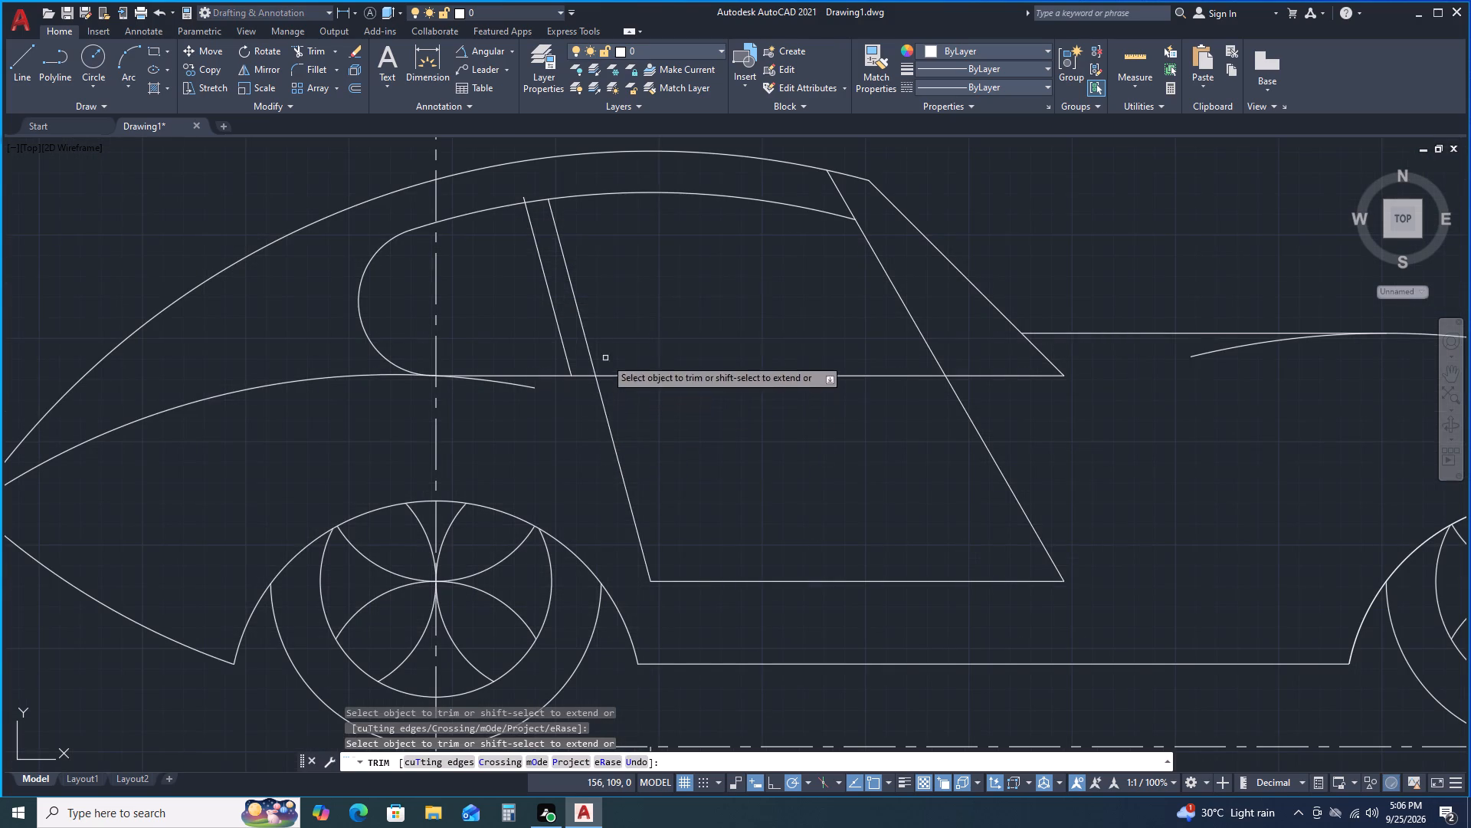
{"action": "scroll", "coordinate": [516, 164], "scroll_direction": "up", "scroll_amount": 2}
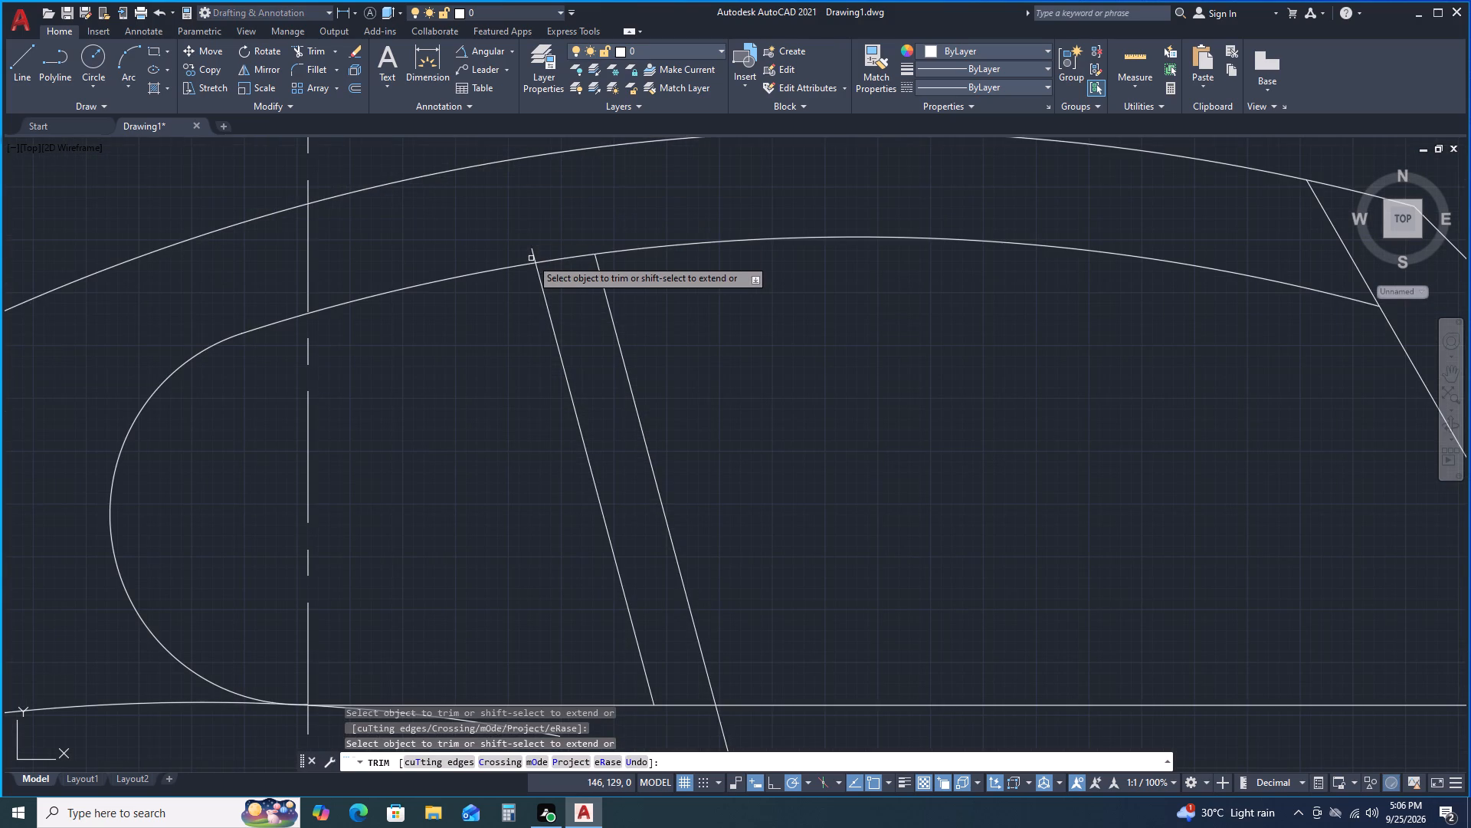
{"action": "left_click", "coordinate": [533, 253]}
{"action": "scroll", "coordinate": [582, 287], "scroll_direction": "down", "scroll_amount": 2}
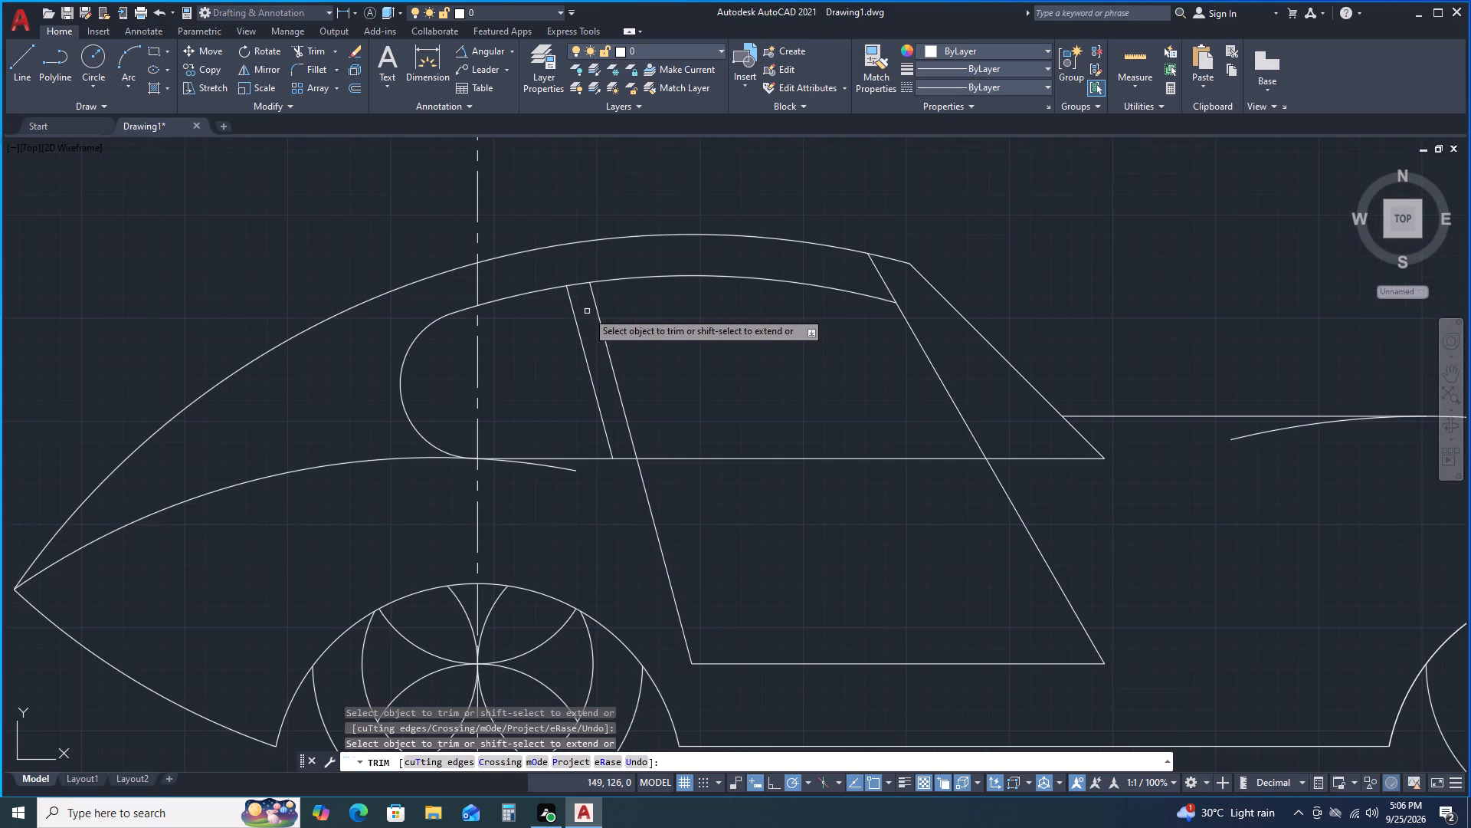
{"action": "scroll", "coordinate": [625, 374], "scroll_direction": "down", "scroll_amount": 1}
{"action": "key", "text": "space"}
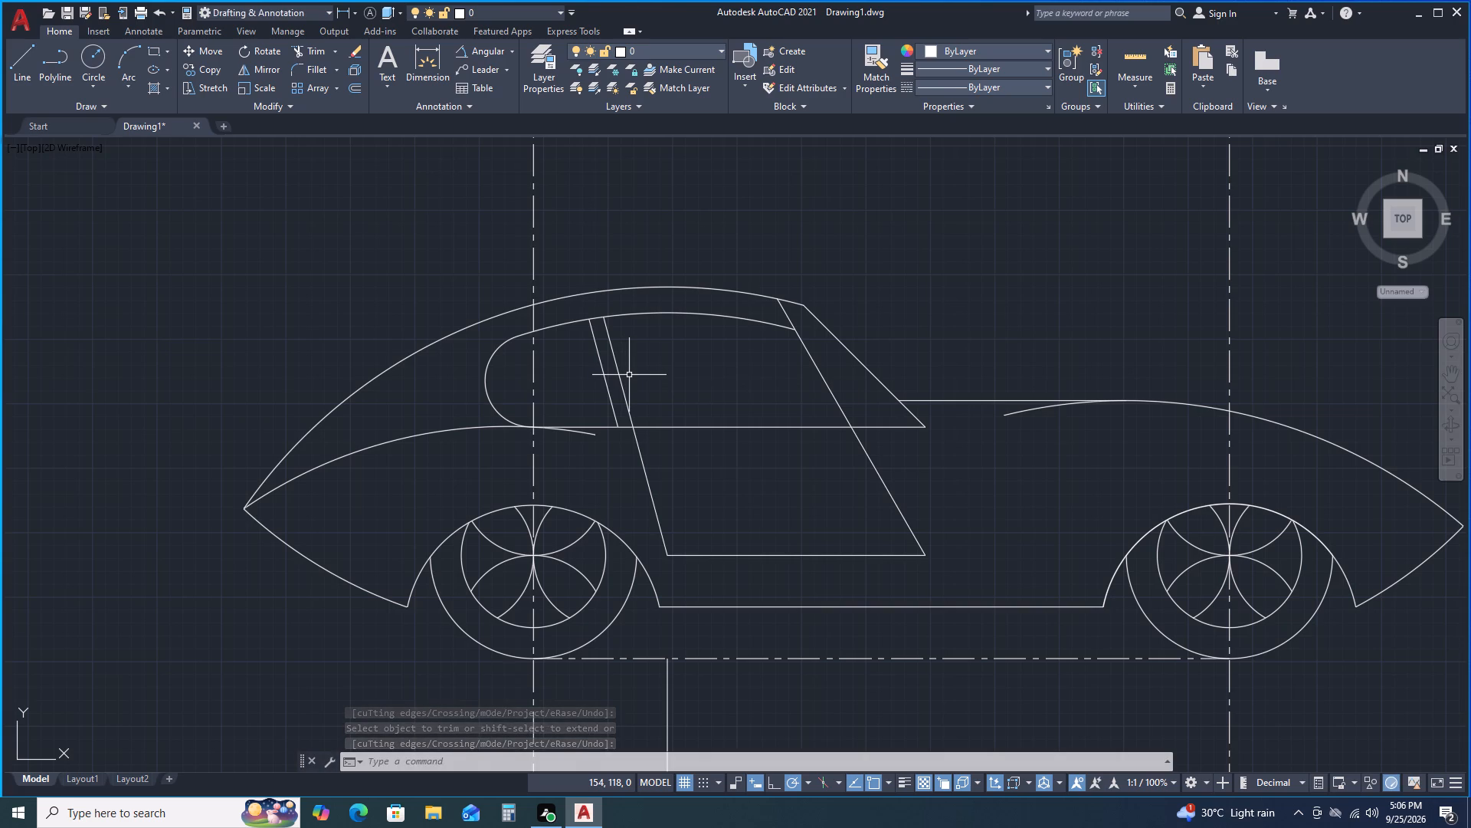
Erase the leftover vertical helper line piece below the dash-dot ground line.
{"action": "scroll", "coordinate": [690, 478], "scroll_direction": "down", "scroll_amount": 1}
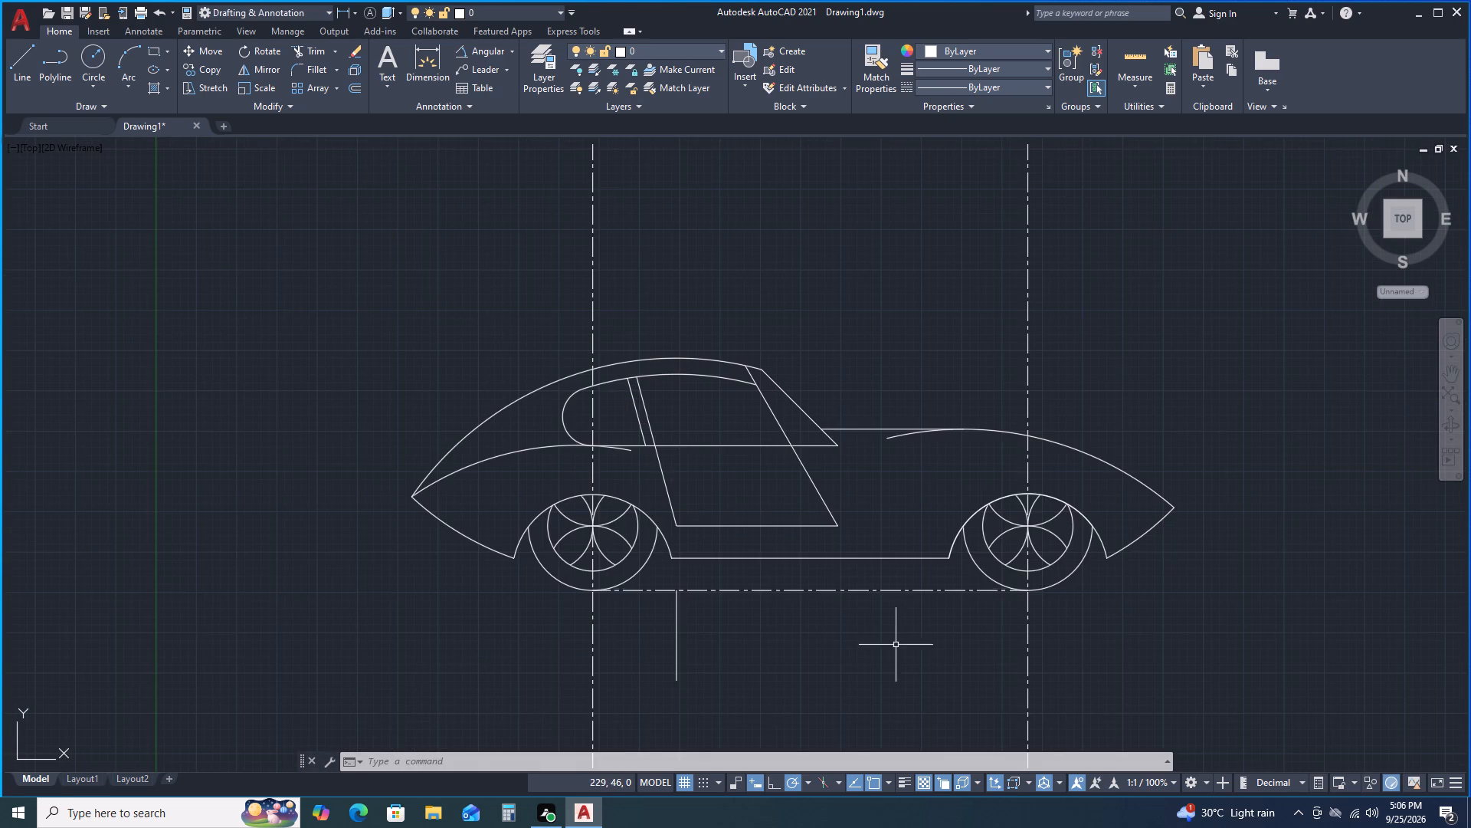
{"action": "left_click", "coordinate": [715, 680]}
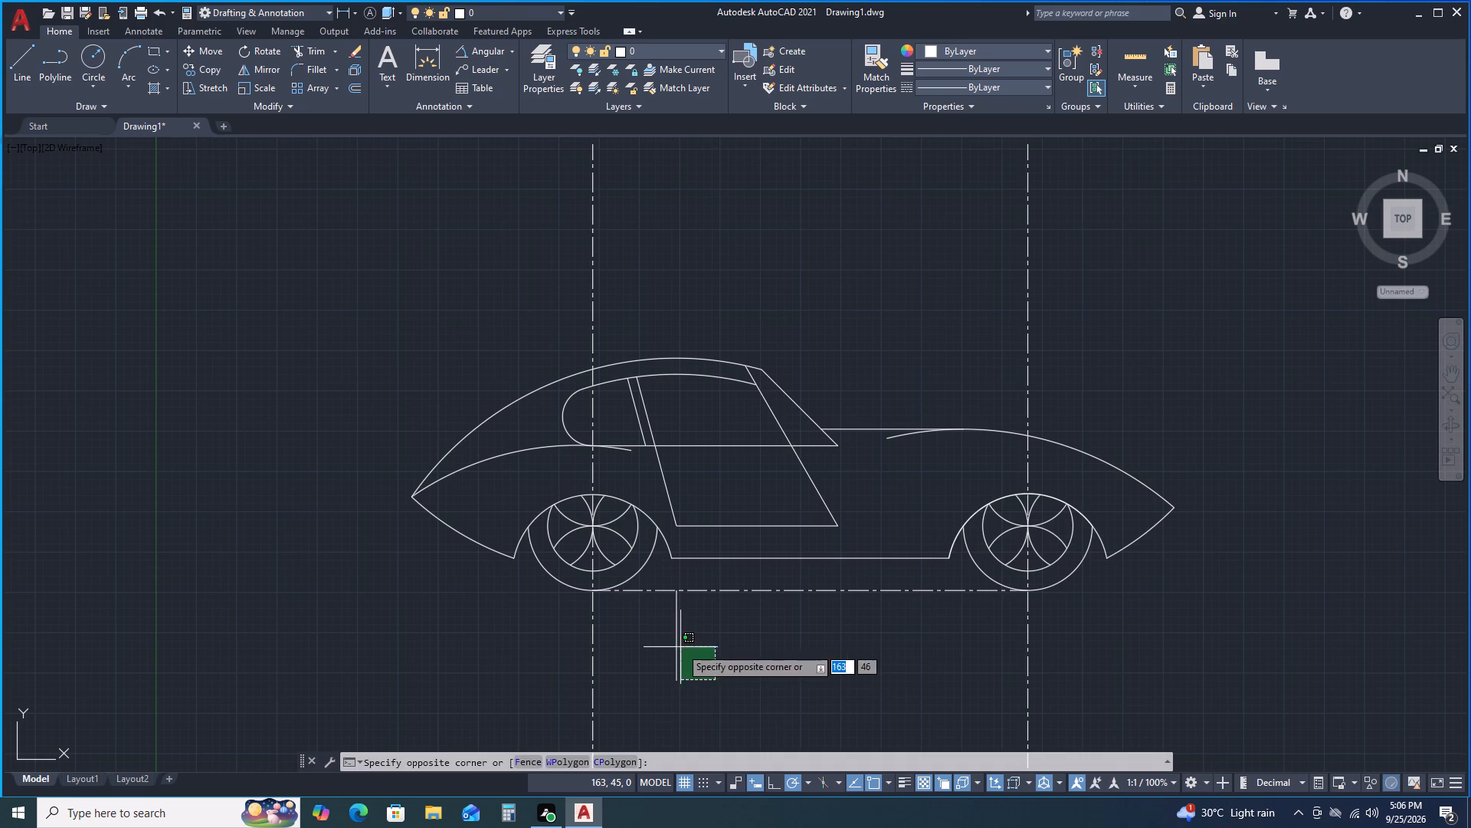
{"action": "left_click", "coordinate": [675, 644]}
{"action": "key", "text": "Delete"}
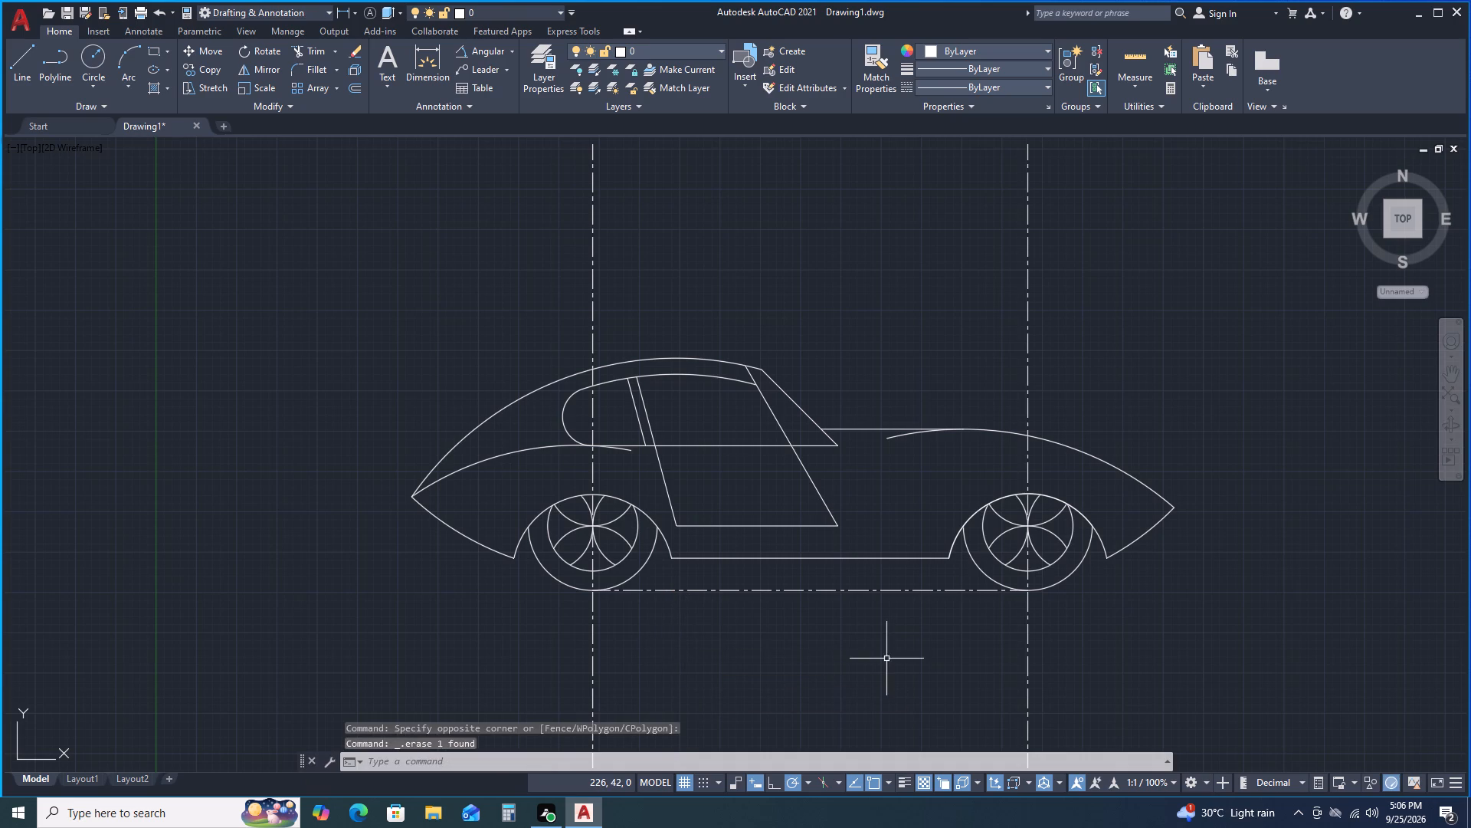
{"action": "middle_click_drag", "start_coordinate": [880, 667], "coordinate": [680, 663]}
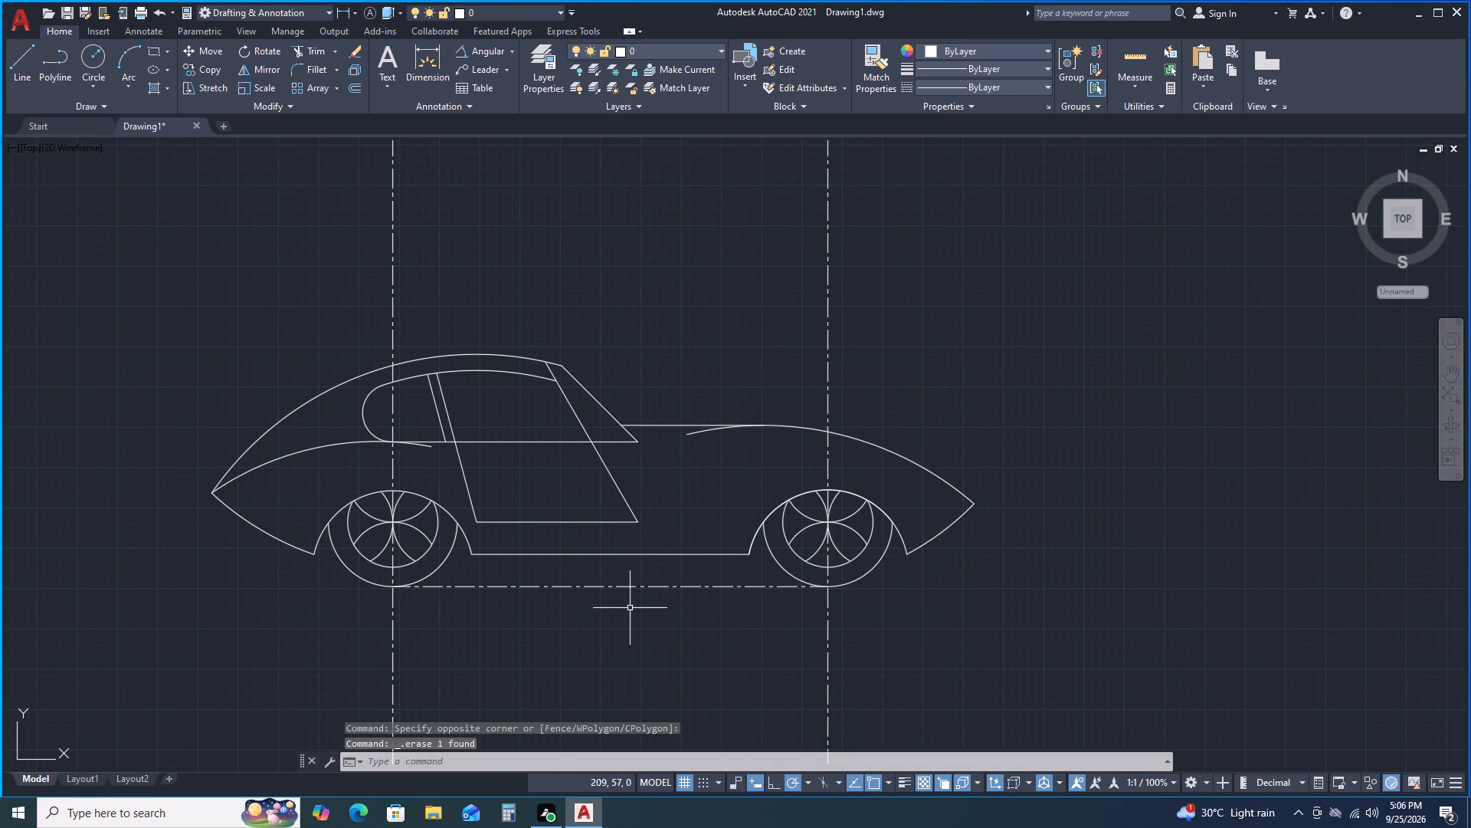
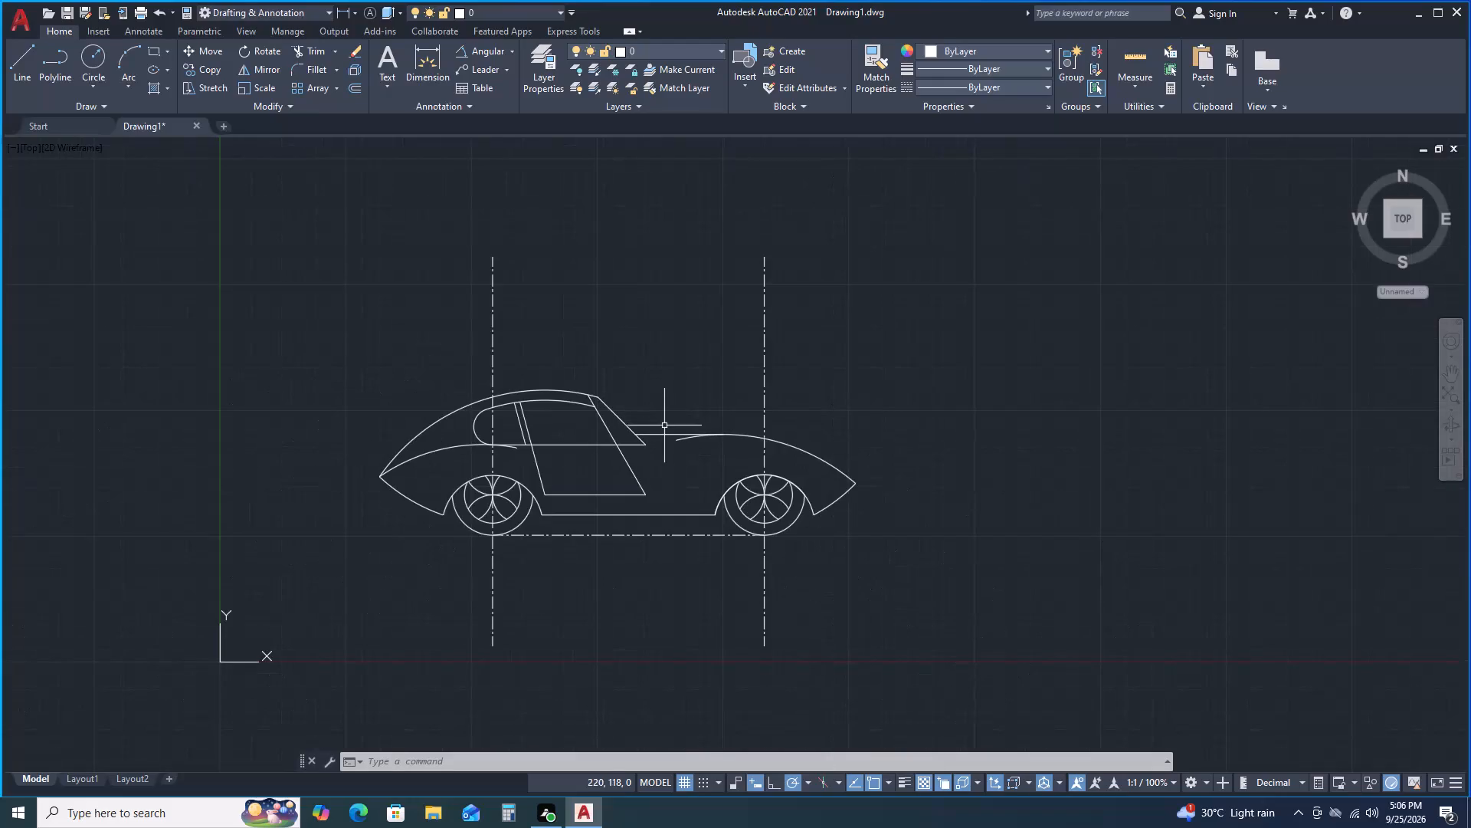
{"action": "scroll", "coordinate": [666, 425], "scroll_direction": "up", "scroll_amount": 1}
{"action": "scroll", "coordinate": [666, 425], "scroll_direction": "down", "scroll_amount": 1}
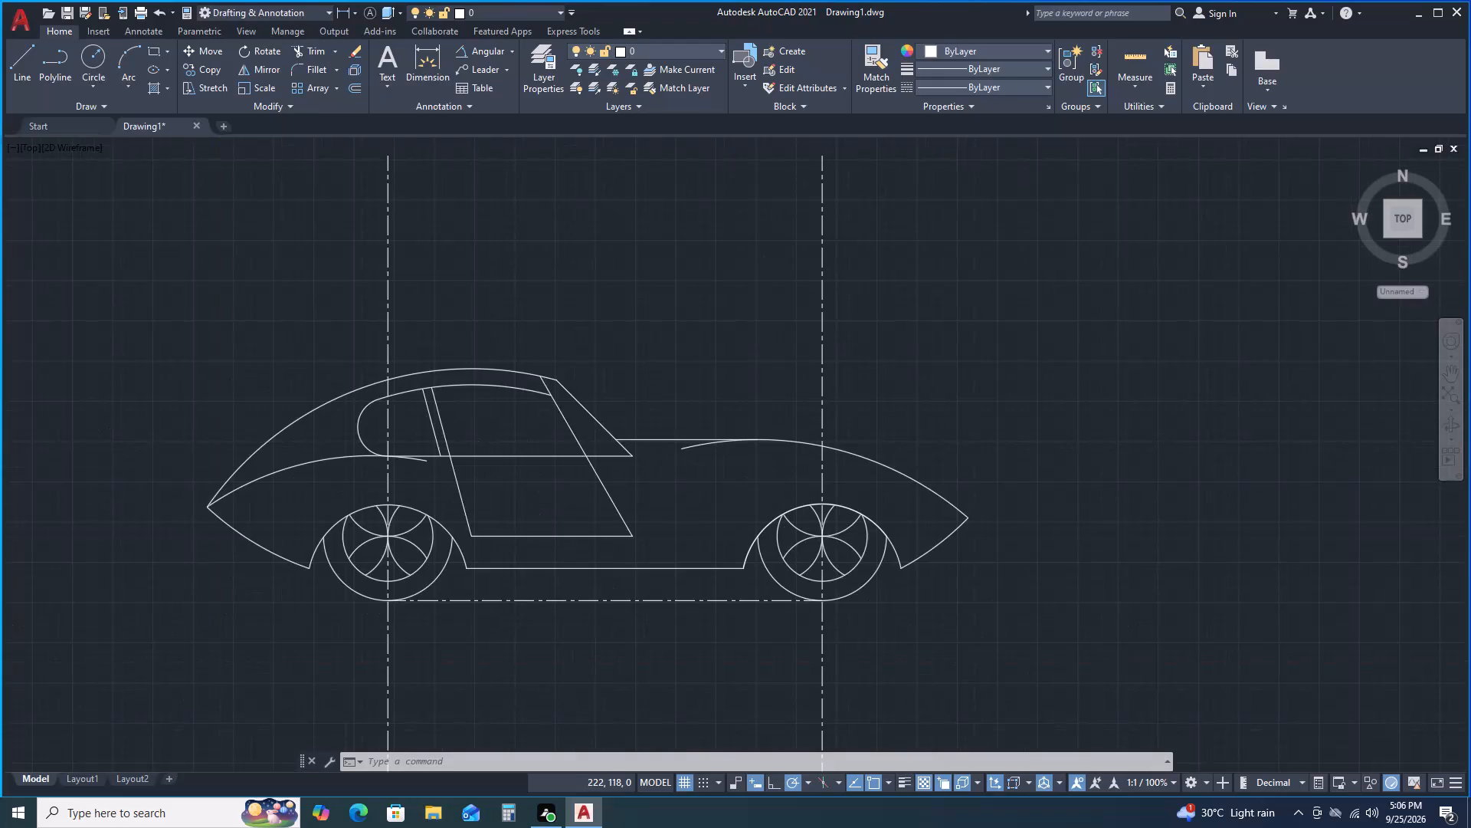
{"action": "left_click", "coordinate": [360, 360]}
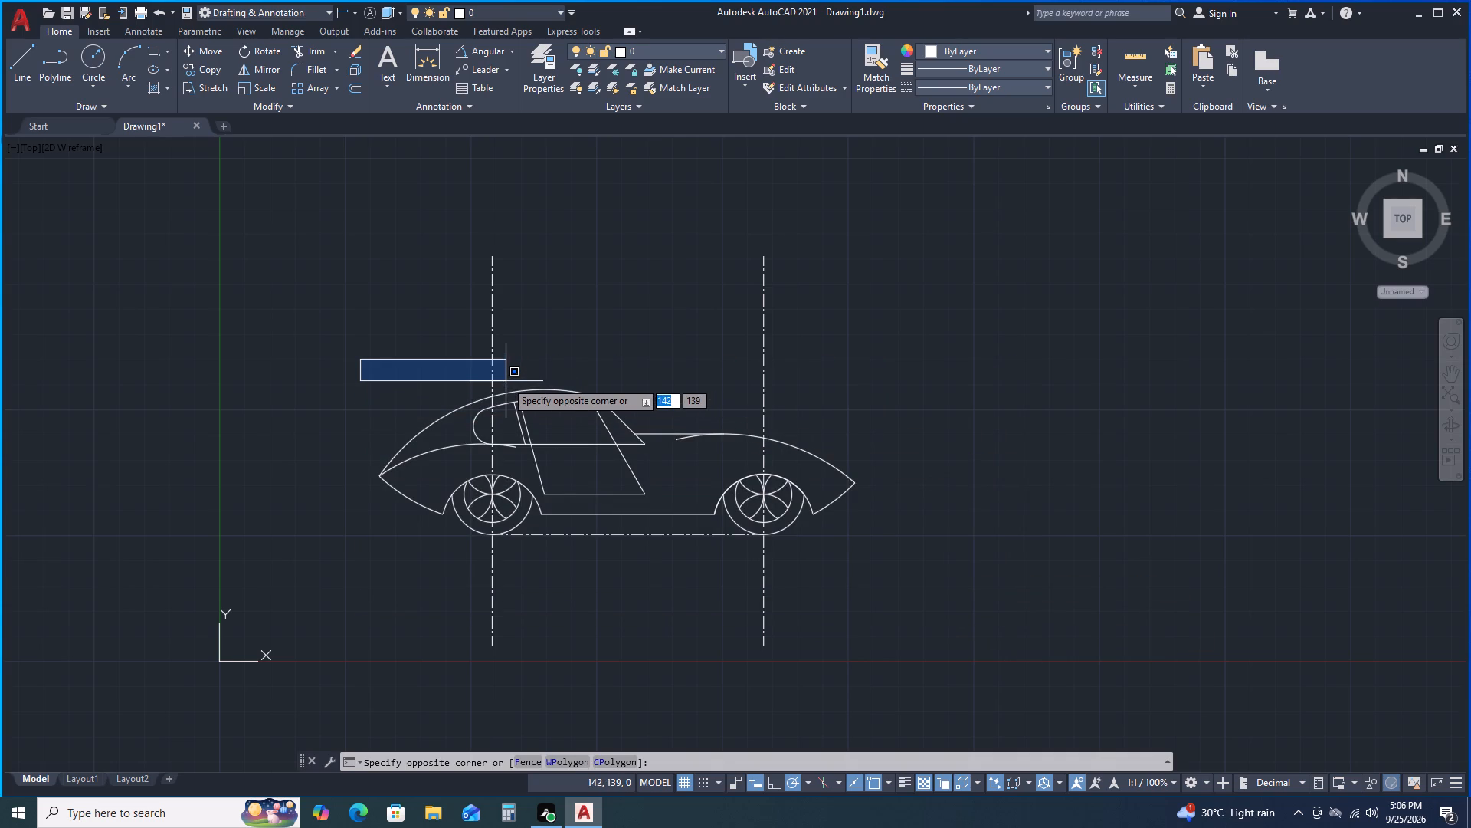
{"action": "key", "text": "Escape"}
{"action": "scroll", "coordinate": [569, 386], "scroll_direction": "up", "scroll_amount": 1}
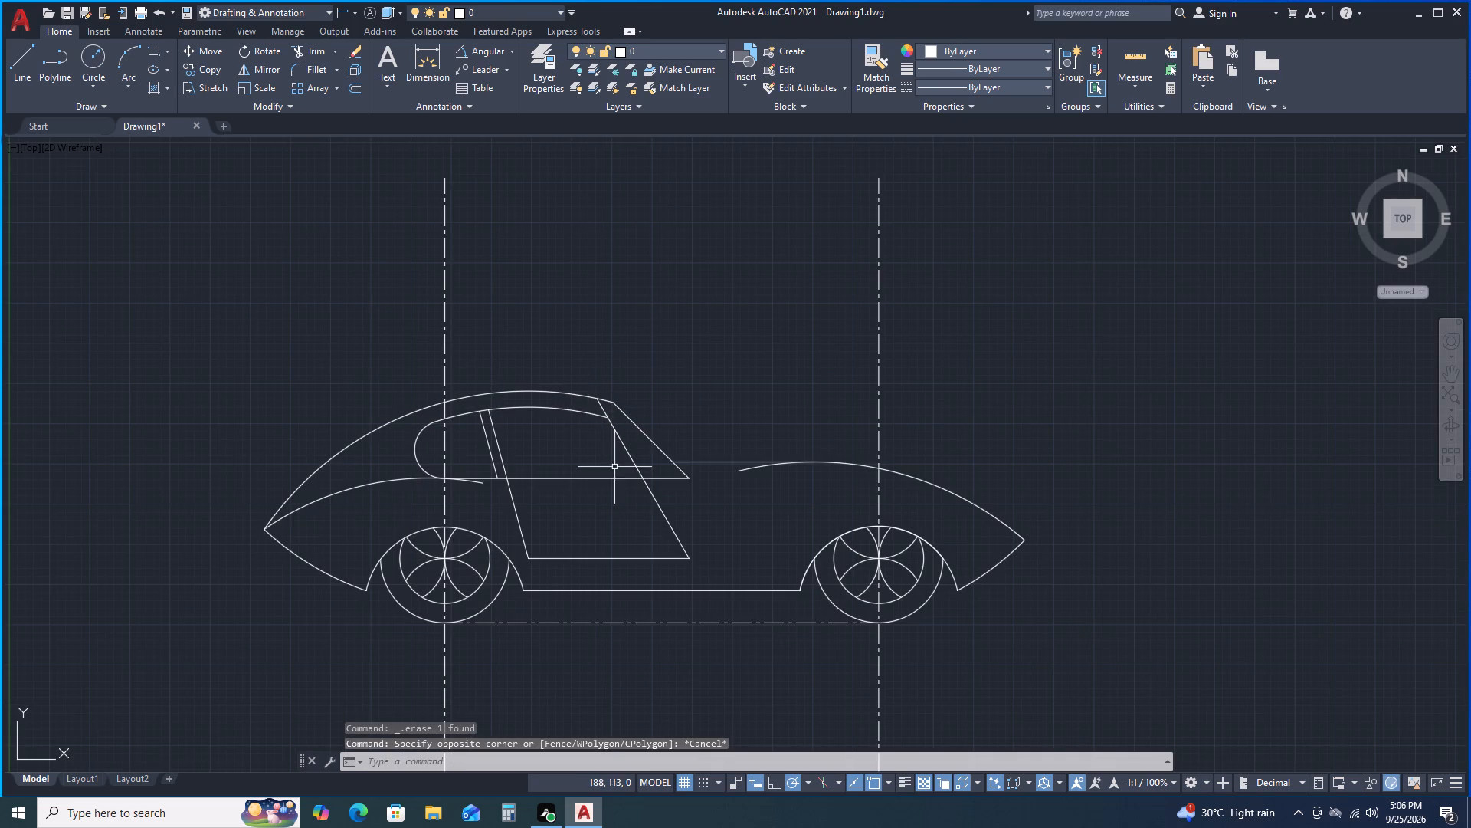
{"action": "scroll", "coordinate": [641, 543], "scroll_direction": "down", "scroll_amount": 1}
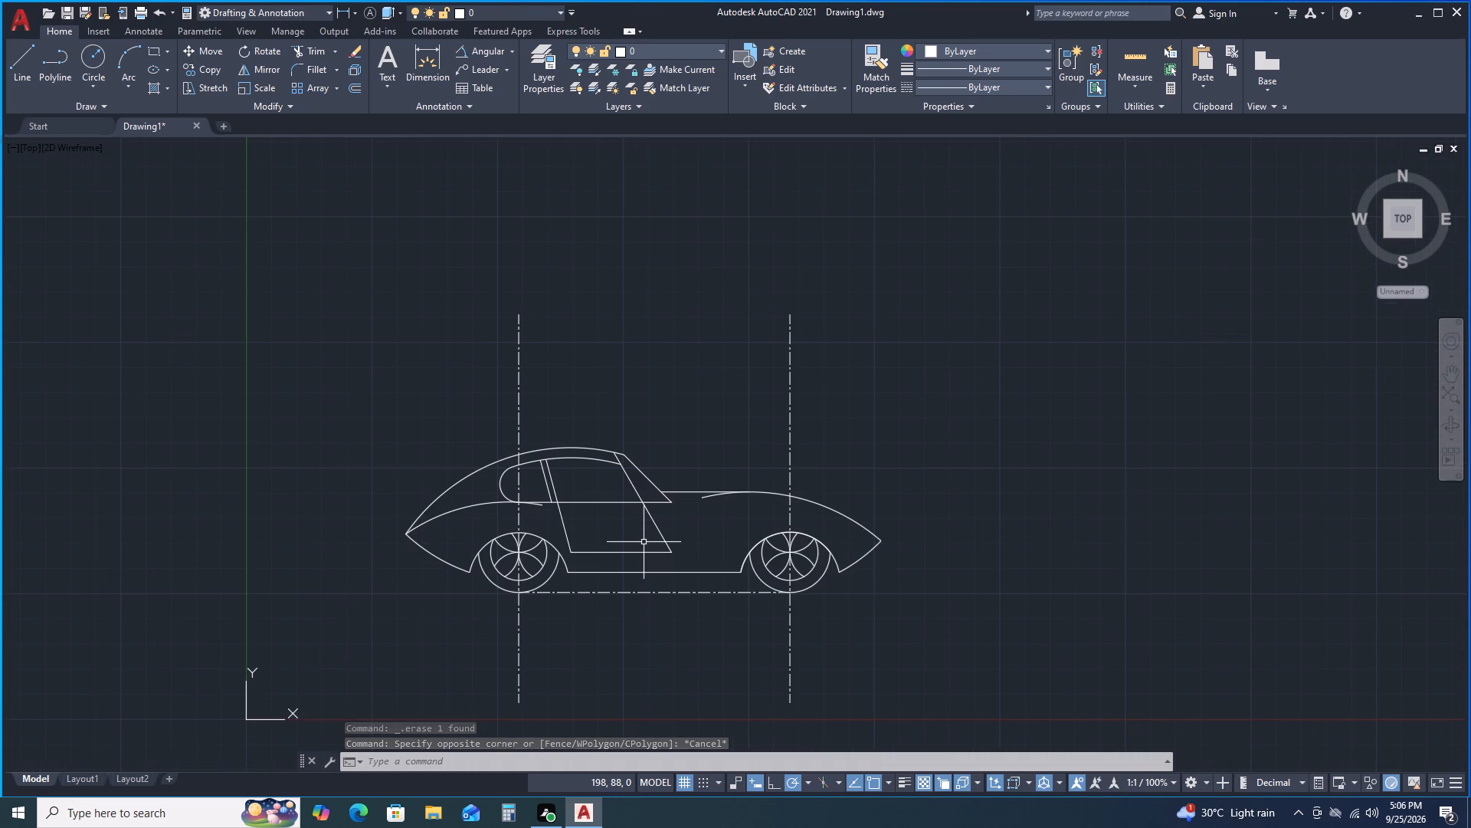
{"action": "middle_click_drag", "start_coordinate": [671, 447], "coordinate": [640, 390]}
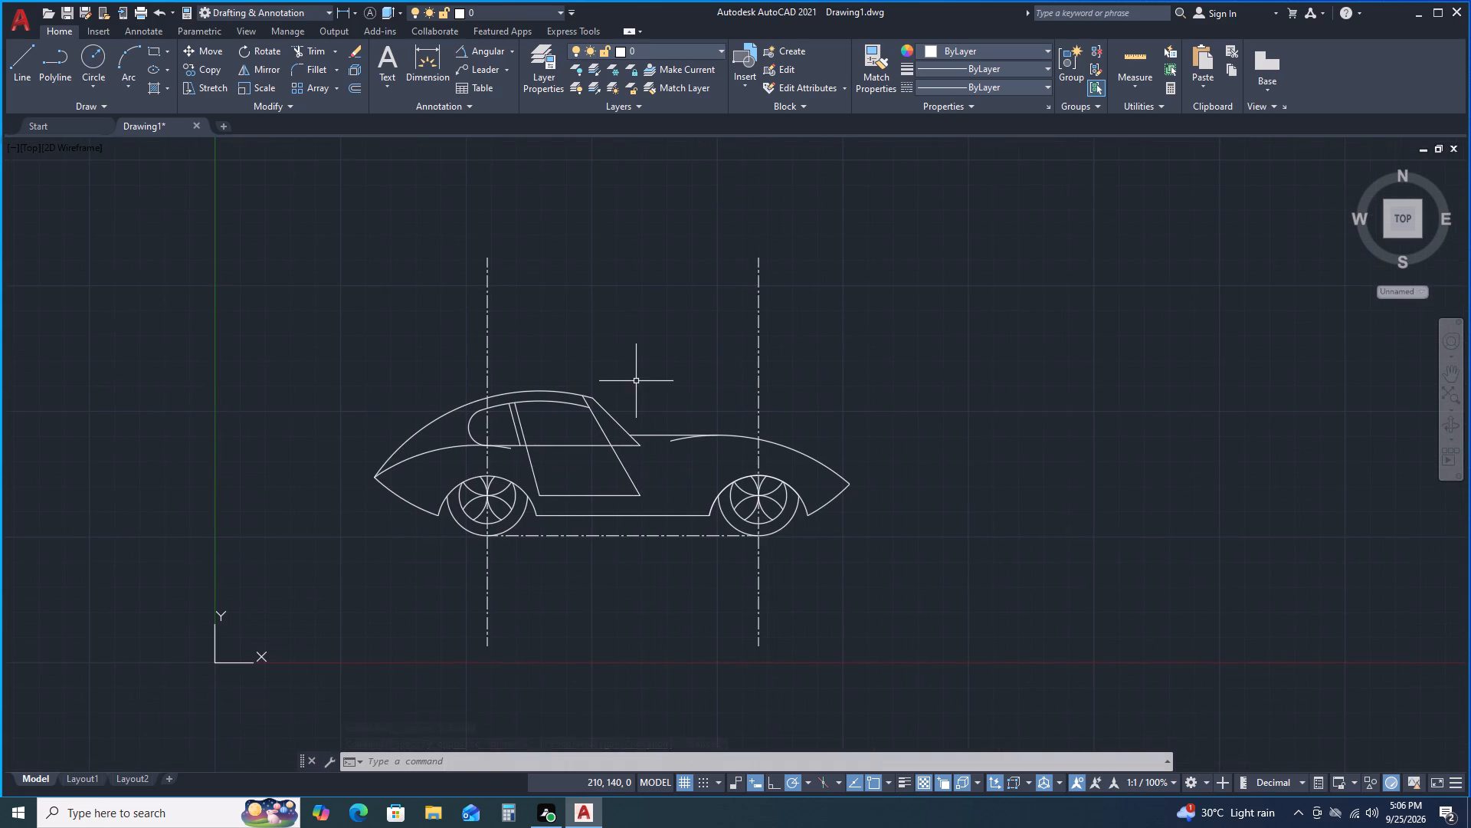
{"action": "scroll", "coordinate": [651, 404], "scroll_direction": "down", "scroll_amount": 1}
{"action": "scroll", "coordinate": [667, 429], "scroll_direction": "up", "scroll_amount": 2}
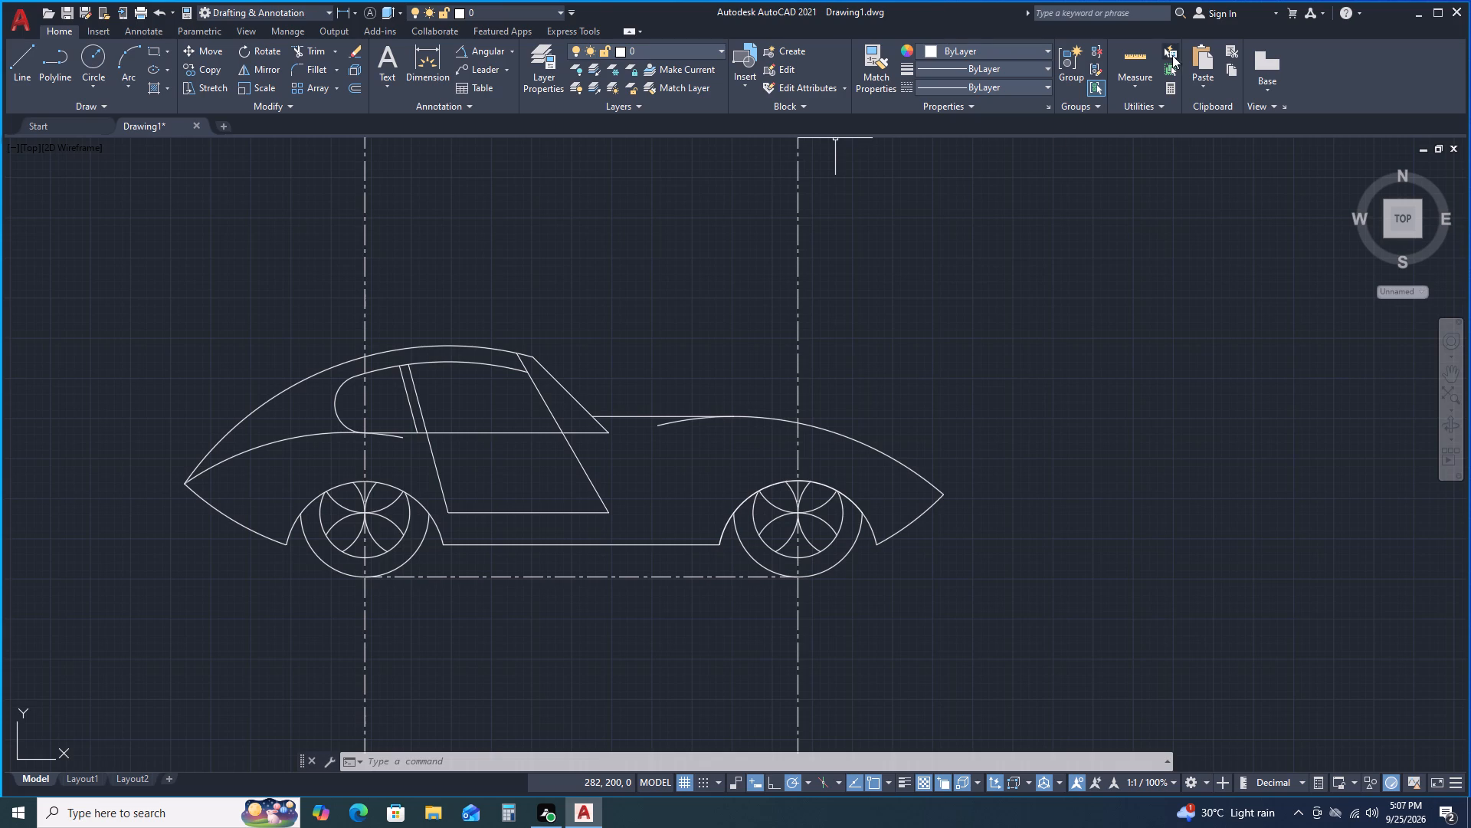
Examine the car's rear tip where the roof arc, the rear fender arc and the lower body arc meet.
{"action": "scroll", "coordinate": [183, 485], "scroll_direction": "up", "scroll_amount": 1}
{"action": "scroll", "coordinate": [184, 485], "scroll_direction": "down", "scroll_amount": 1}
{"action": "scroll", "coordinate": [184, 485], "scroll_direction": "up", "scroll_amount": 4}
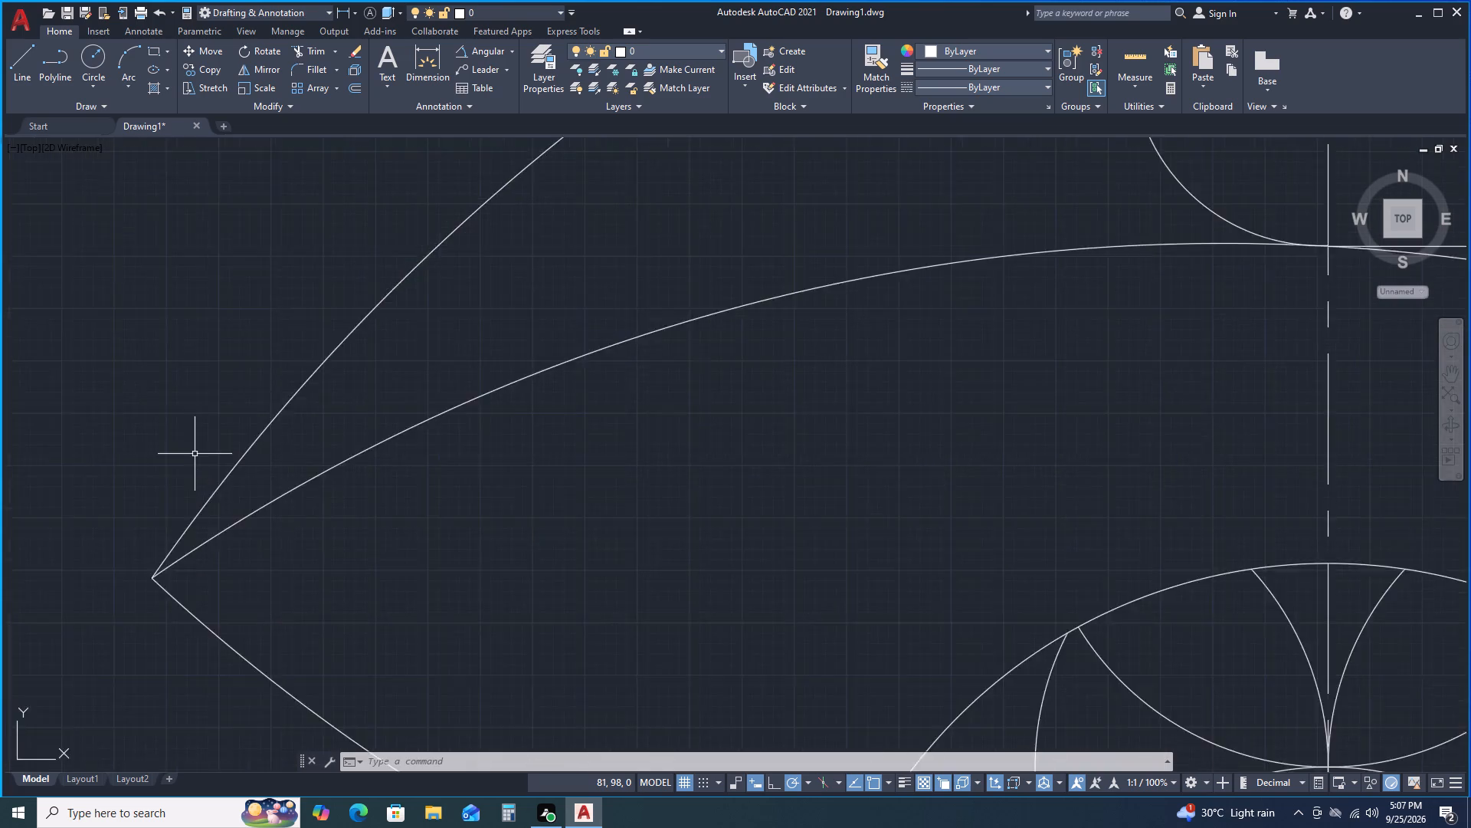
{"action": "scroll", "coordinate": [195, 452], "scroll_direction": "up", "scroll_amount": 2}
{"action": "middle_click_drag", "start_coordinate": [303, 744], "coordinate": [712, 559]}
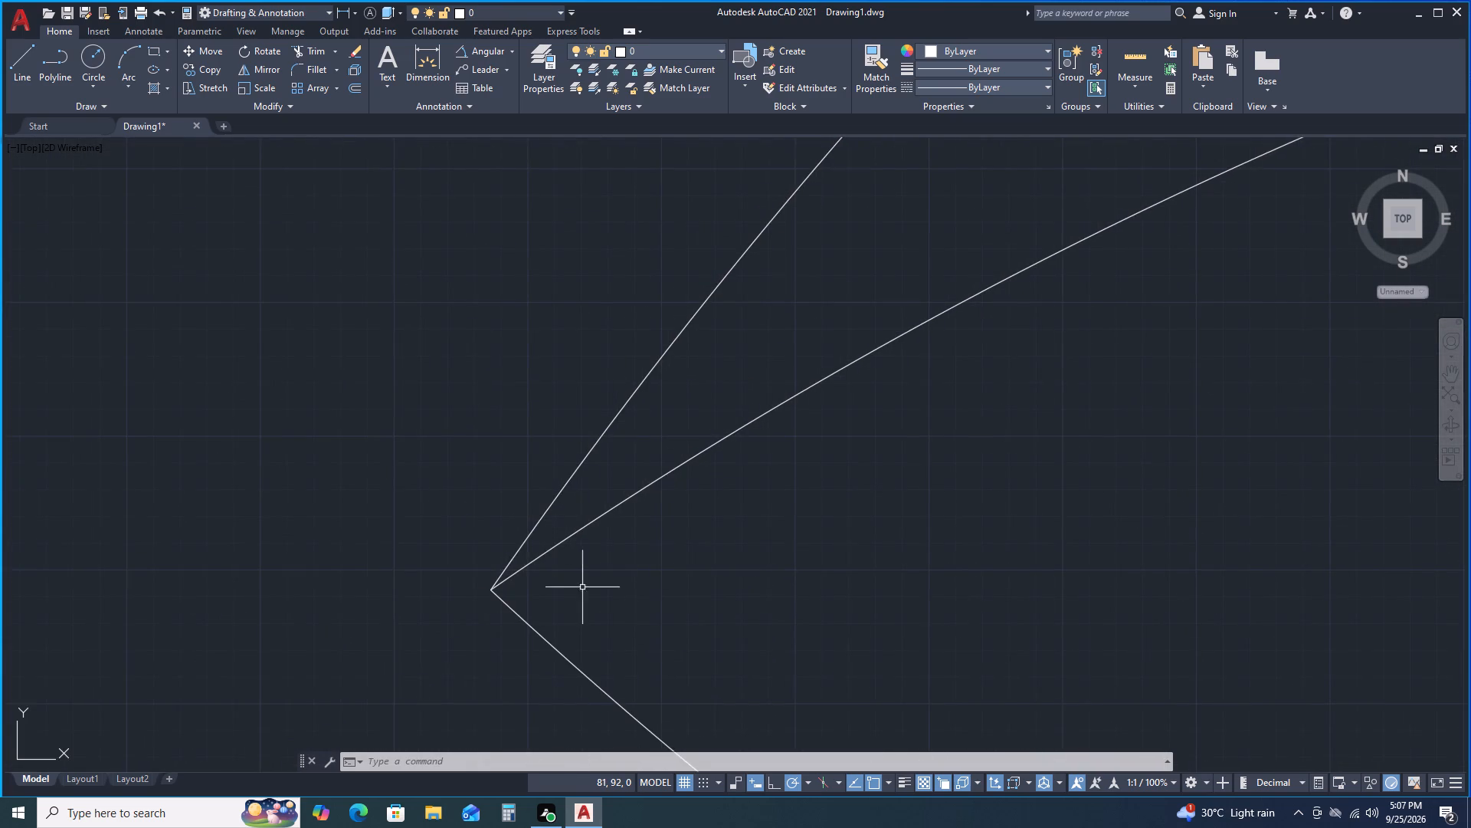
{"action": "scroll", "coordinate": [575, 577], "scroll_direction": "up", "scroll_amount": 3}
{"action": "scroll", "coordinate": [547, 540], "scroll_direction": "down", "scroll_amount": 2}
{"action": "scroll", "coordinate": [547, 538], "scroll_direction": "up", "scroll_amount": 1}
{"action": "scroll", "coordinate": [552, 538], "scroll_direction": "down", "scroll_amount": 1}
{"action": "scroll", "coordinate": [559, 539], "scroll_direction": "up", "scroll_amount": 1}
{"action": "scroll", "coordinate": [569, 541], "scroll_direction": "down", "scroll_amount": 1}
{"action": "key", "text": "Escape"}
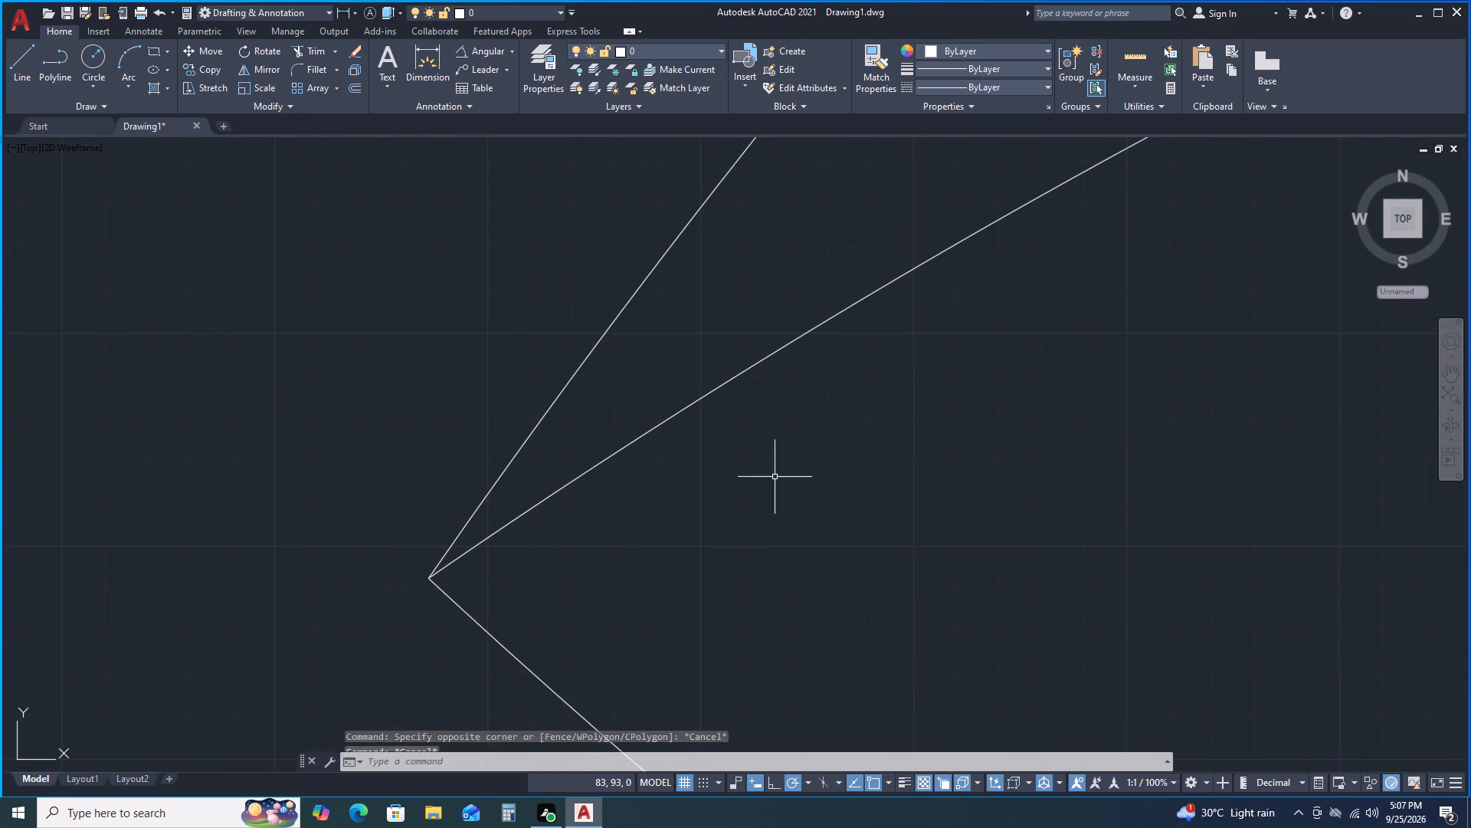
{"action": "scroll", "coordinate": [811, 489], "scroll_direction": "down", "scroll_amount": 1}
{"action": "scroll", "coordinate": [821, 487], "scroll_direction": "up", "scroll_amount": 1}
{"action": "scroll", "coordinate": [1028, 439], "scroll_direction": "up", "scroll_amount": 1}
{"action": "scroll", "coordinate": [1028, 439], "scroll_direction": "down", "scroll_amount": 1}
{"action": "scroll", "coordinate": [1028, 439], "scroll_direction": "up", "scroll_amount": 1}
{"action": "scroll", "coordinate": [1028, 439], "scroll_direction": "down", "scroll_amount": 3}
{"action": "scroll", "coordinate": [1030, 460], "scroll_direction": "up", "scroll_amount": 1}
{"action": "scroll", "coordinate": [1030, 465], "scroll_direction": "down", "scroll_amount": 1}
{"action": "scroll", "coordinate": [1030, 475], "scroll_direction": "up", "scroll_amount": 1}
{"action": "scroll", "coordinate": [1030, 475], "scroll_direction": "down", "scroll_amount": 1}
{"action": "scroll", "coordinate": [1157, 488], "scroll_direction": "down", "scroll_amount": 3}
{"action": "middle_click_drag", "start_coordinate": [1157, 482], "coordinate": [233, 314]}
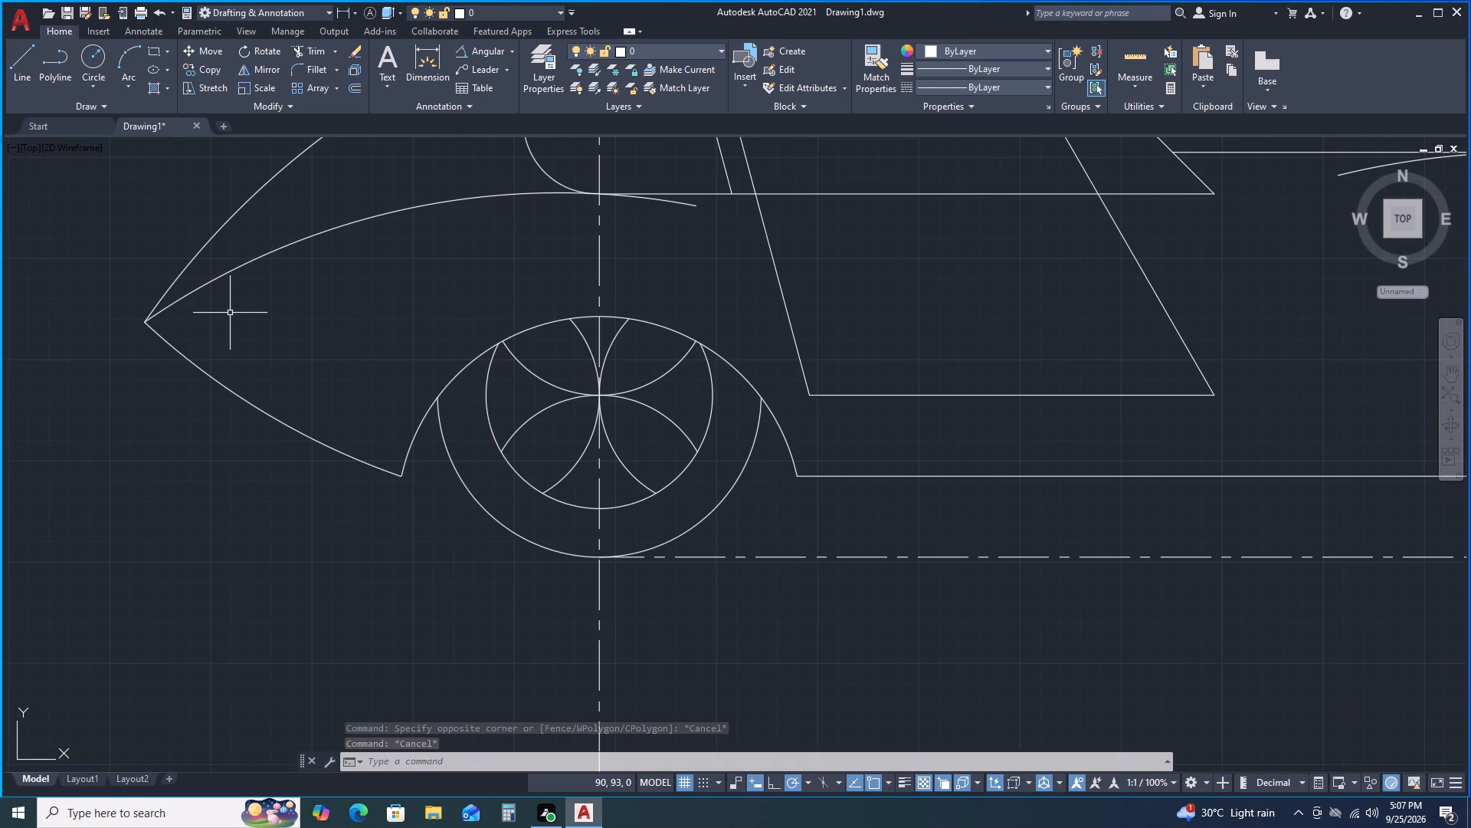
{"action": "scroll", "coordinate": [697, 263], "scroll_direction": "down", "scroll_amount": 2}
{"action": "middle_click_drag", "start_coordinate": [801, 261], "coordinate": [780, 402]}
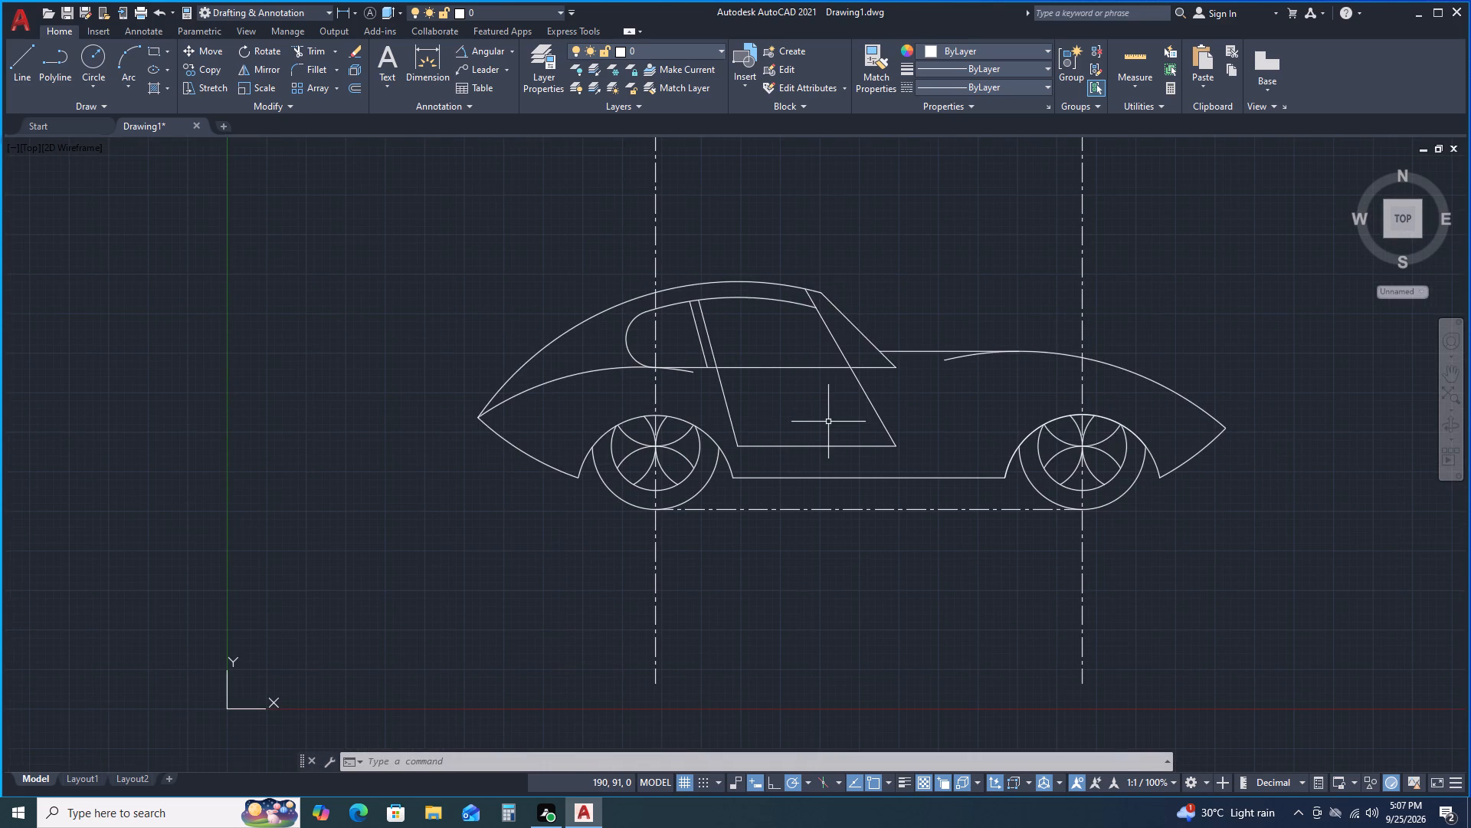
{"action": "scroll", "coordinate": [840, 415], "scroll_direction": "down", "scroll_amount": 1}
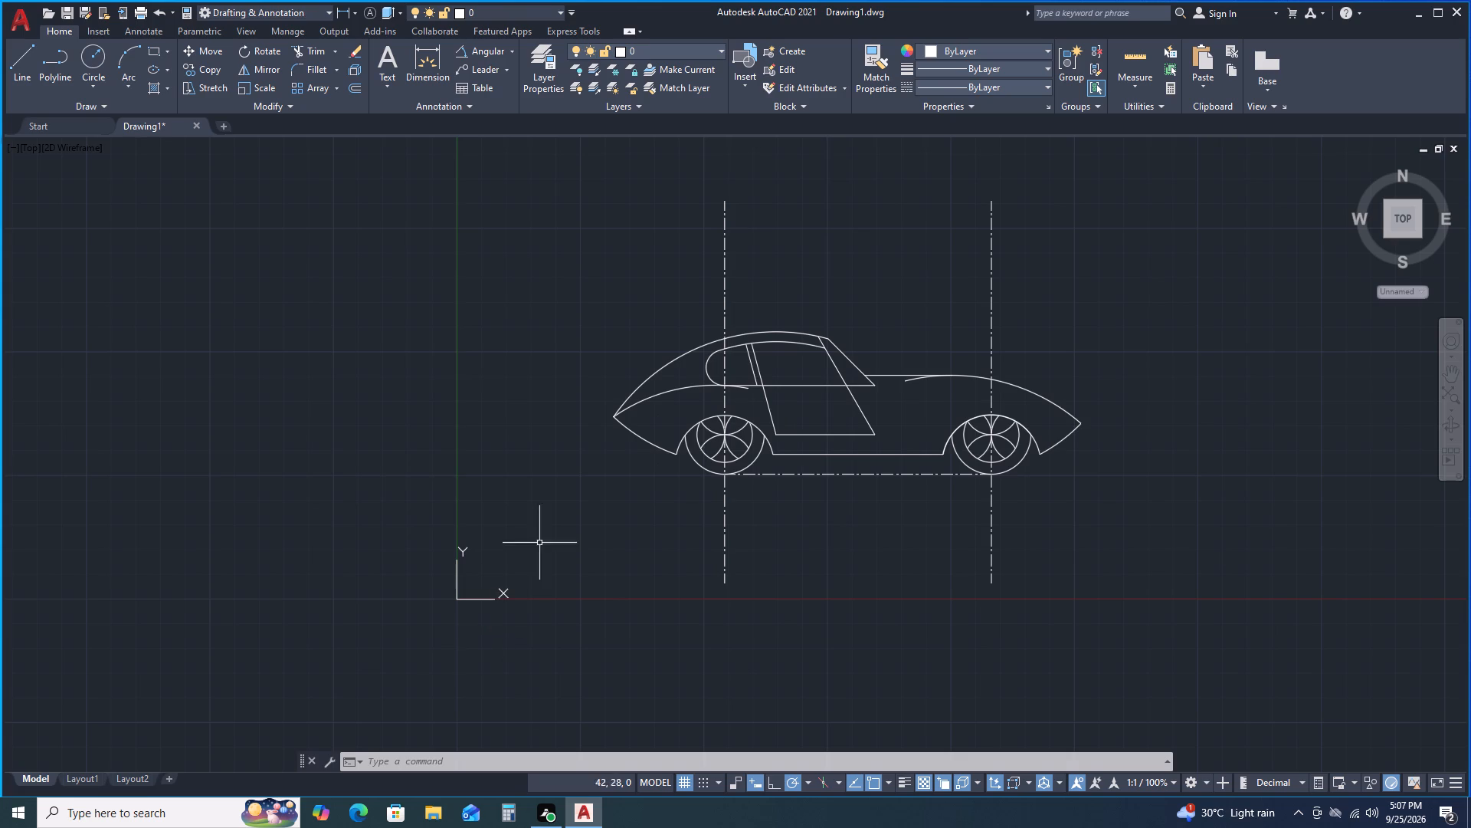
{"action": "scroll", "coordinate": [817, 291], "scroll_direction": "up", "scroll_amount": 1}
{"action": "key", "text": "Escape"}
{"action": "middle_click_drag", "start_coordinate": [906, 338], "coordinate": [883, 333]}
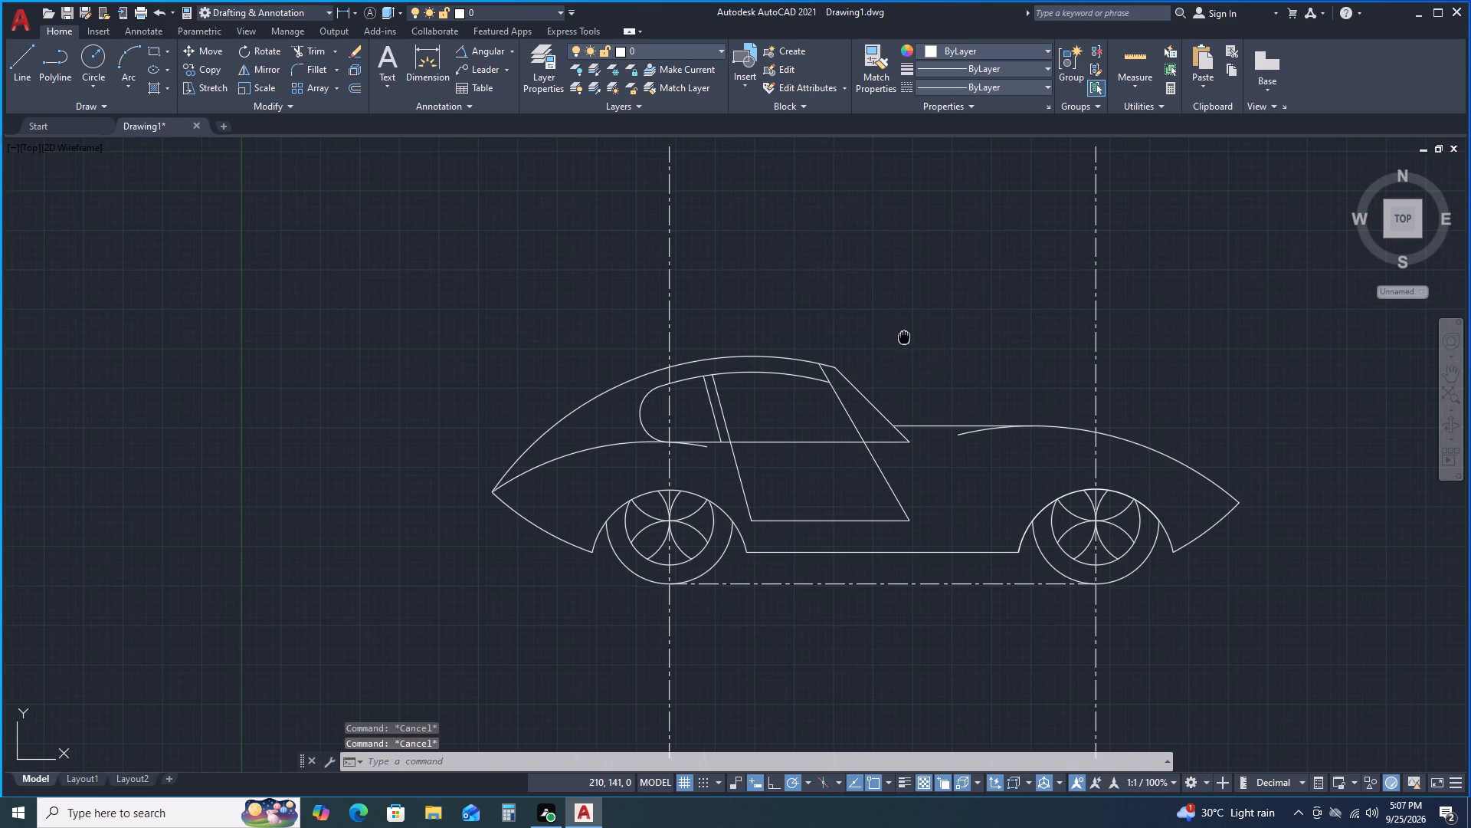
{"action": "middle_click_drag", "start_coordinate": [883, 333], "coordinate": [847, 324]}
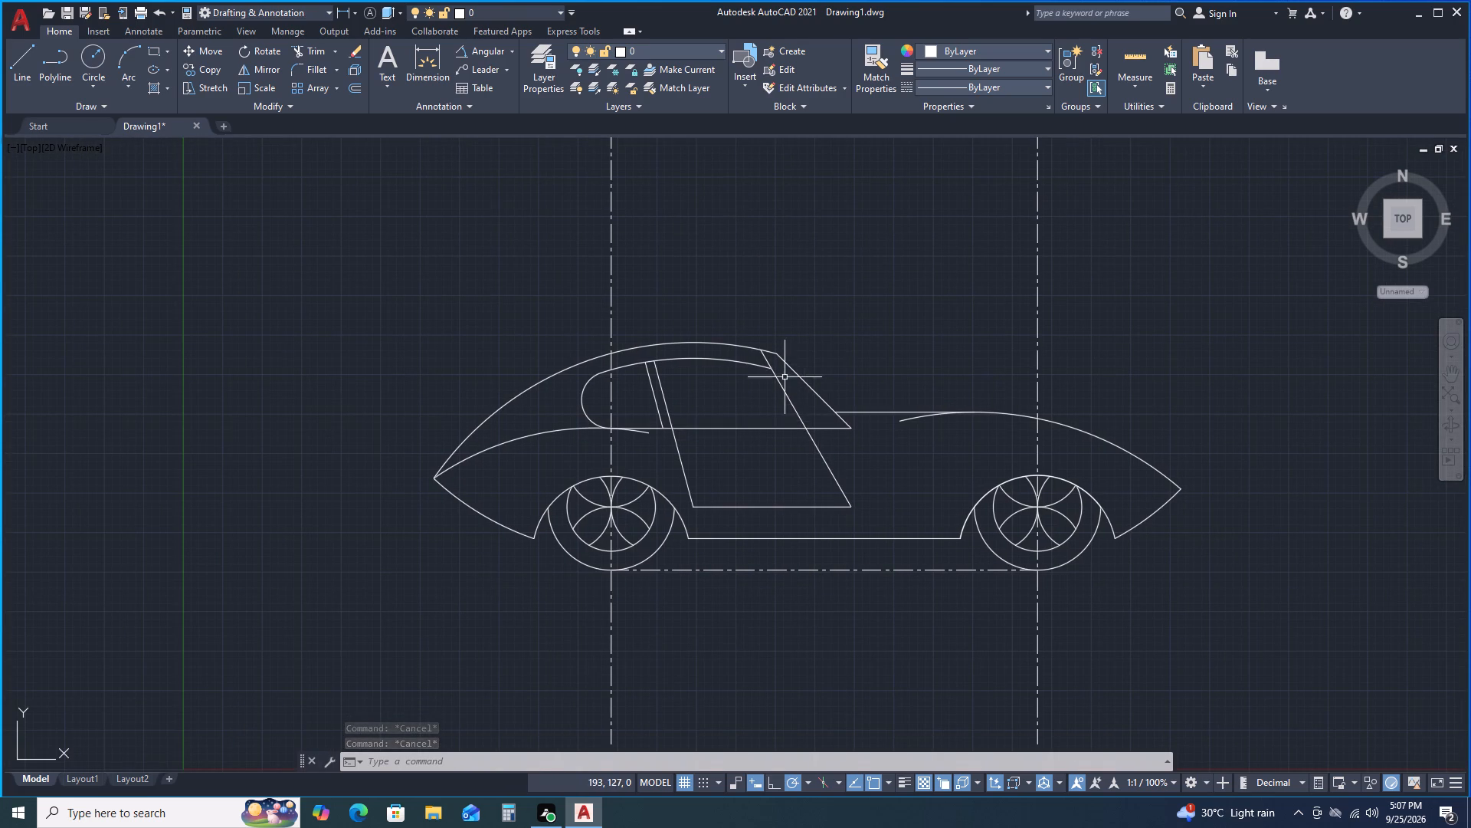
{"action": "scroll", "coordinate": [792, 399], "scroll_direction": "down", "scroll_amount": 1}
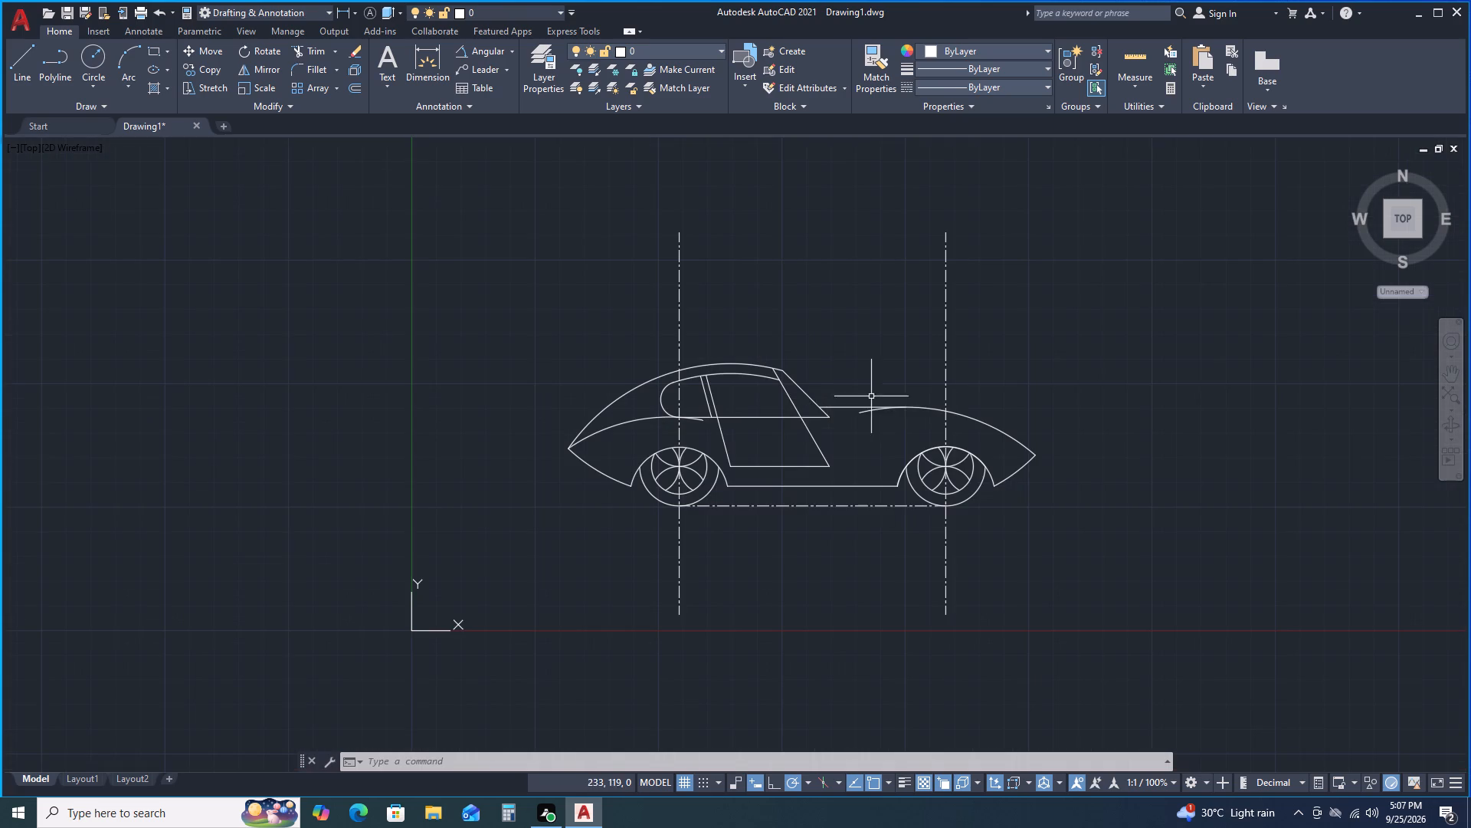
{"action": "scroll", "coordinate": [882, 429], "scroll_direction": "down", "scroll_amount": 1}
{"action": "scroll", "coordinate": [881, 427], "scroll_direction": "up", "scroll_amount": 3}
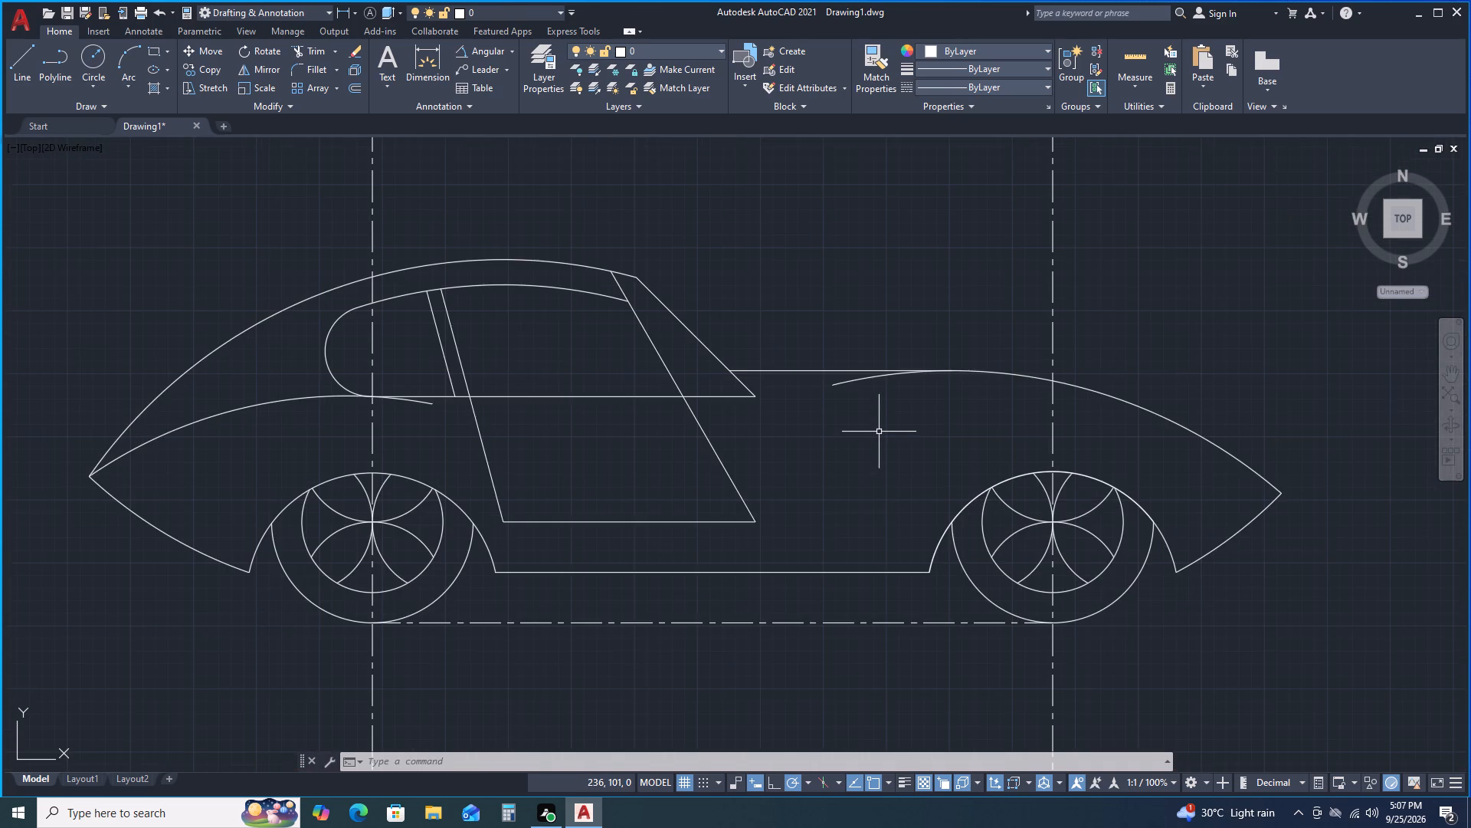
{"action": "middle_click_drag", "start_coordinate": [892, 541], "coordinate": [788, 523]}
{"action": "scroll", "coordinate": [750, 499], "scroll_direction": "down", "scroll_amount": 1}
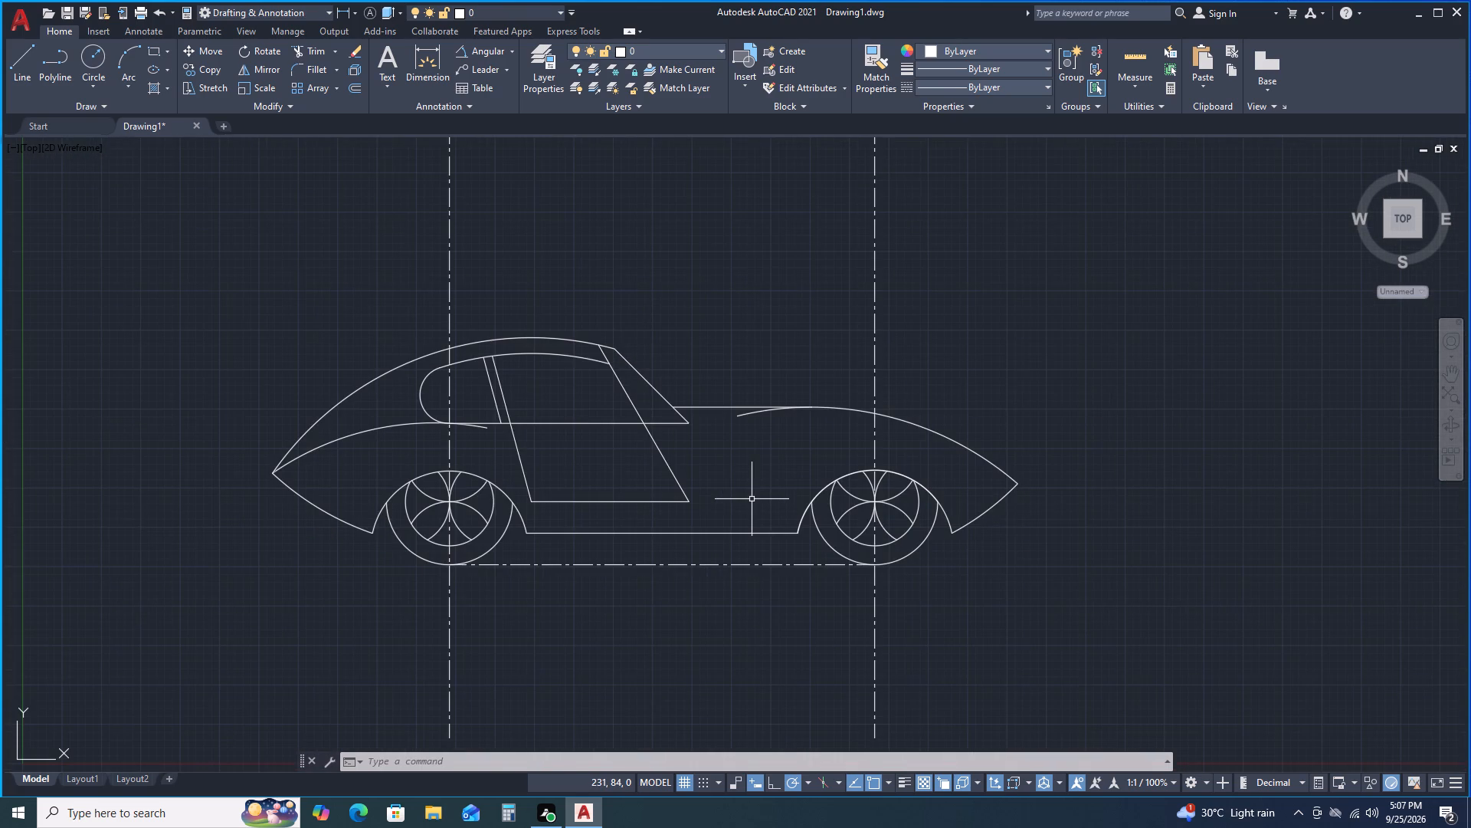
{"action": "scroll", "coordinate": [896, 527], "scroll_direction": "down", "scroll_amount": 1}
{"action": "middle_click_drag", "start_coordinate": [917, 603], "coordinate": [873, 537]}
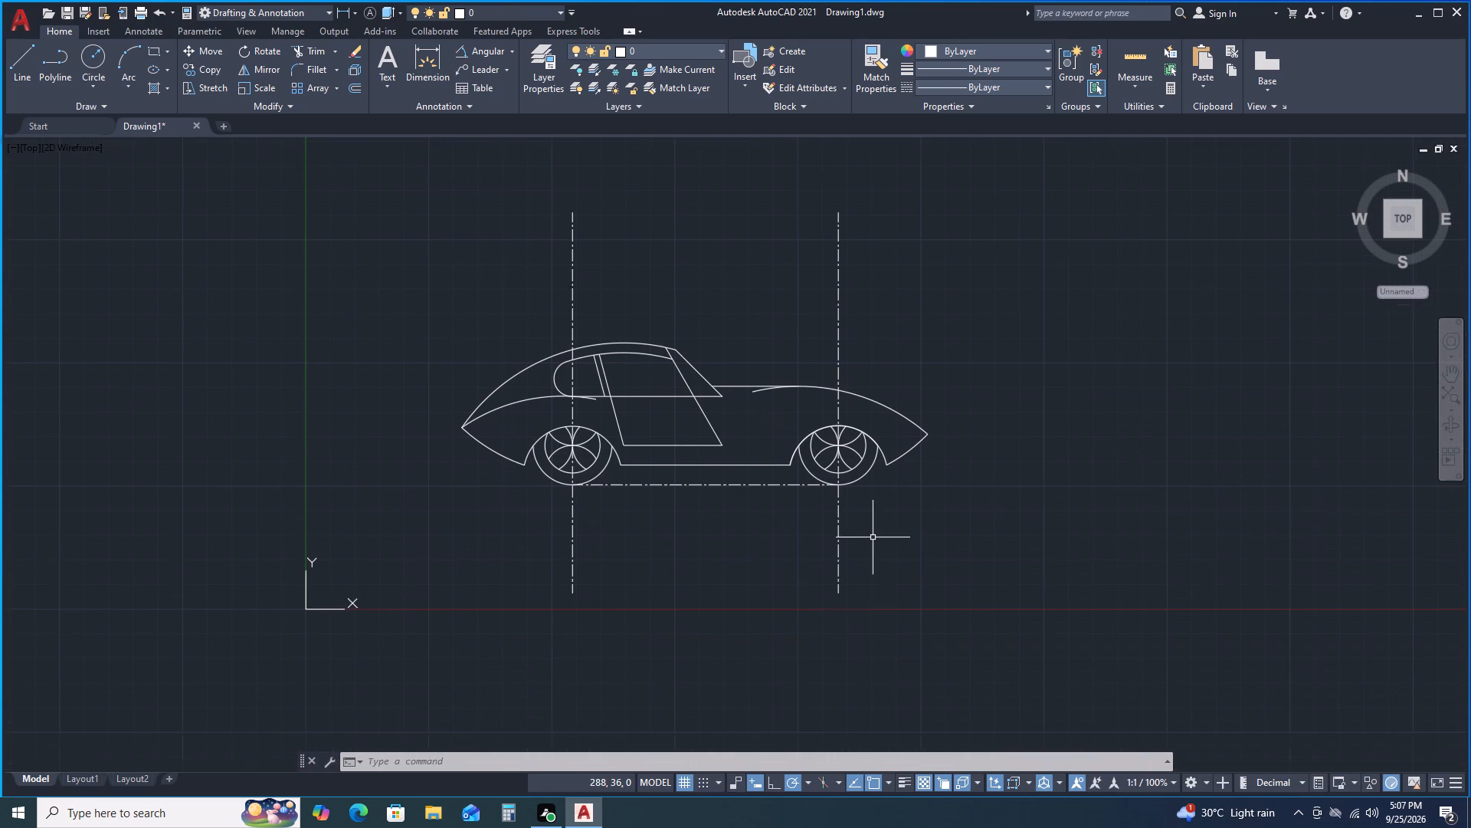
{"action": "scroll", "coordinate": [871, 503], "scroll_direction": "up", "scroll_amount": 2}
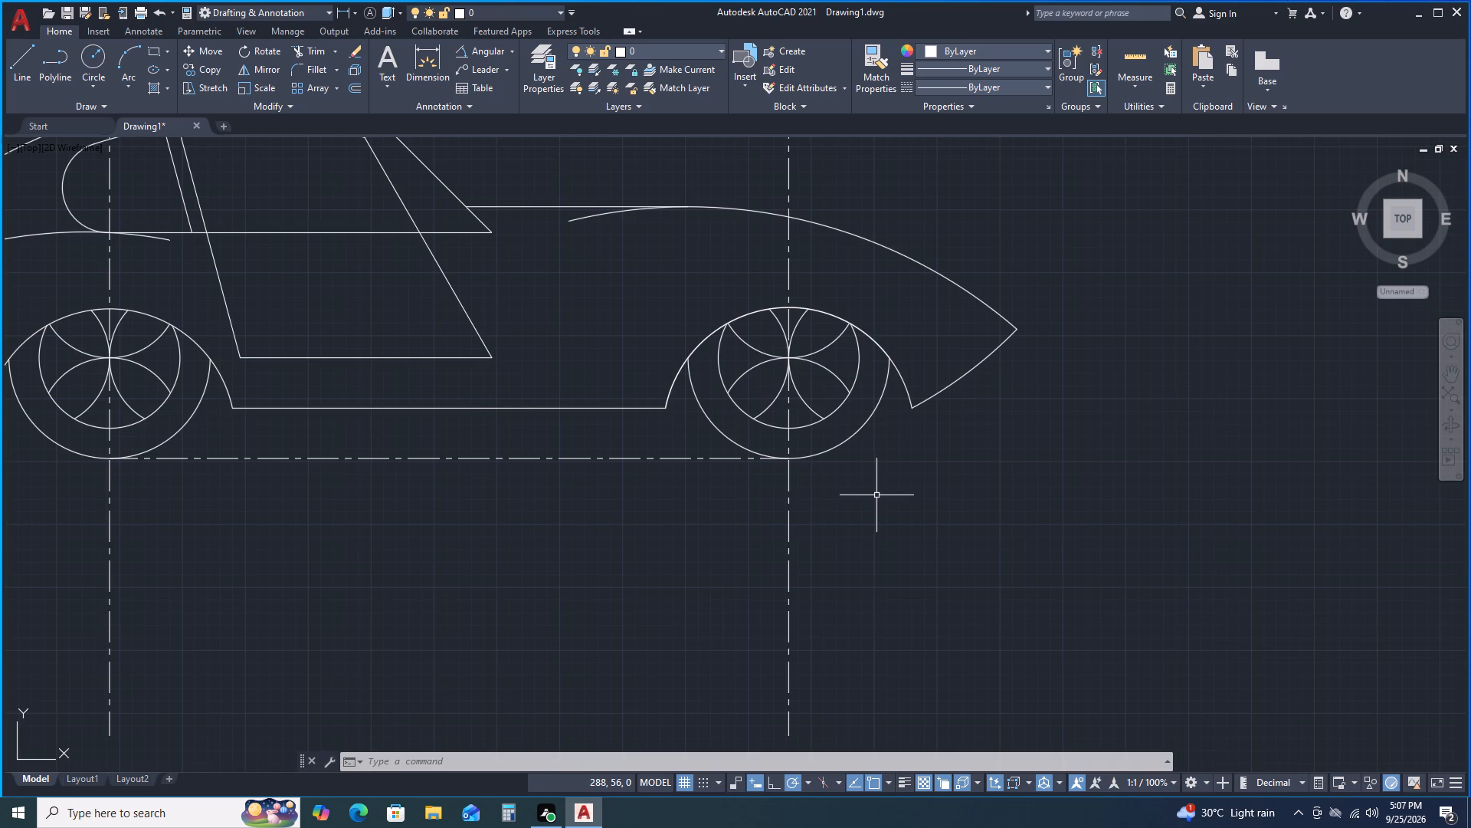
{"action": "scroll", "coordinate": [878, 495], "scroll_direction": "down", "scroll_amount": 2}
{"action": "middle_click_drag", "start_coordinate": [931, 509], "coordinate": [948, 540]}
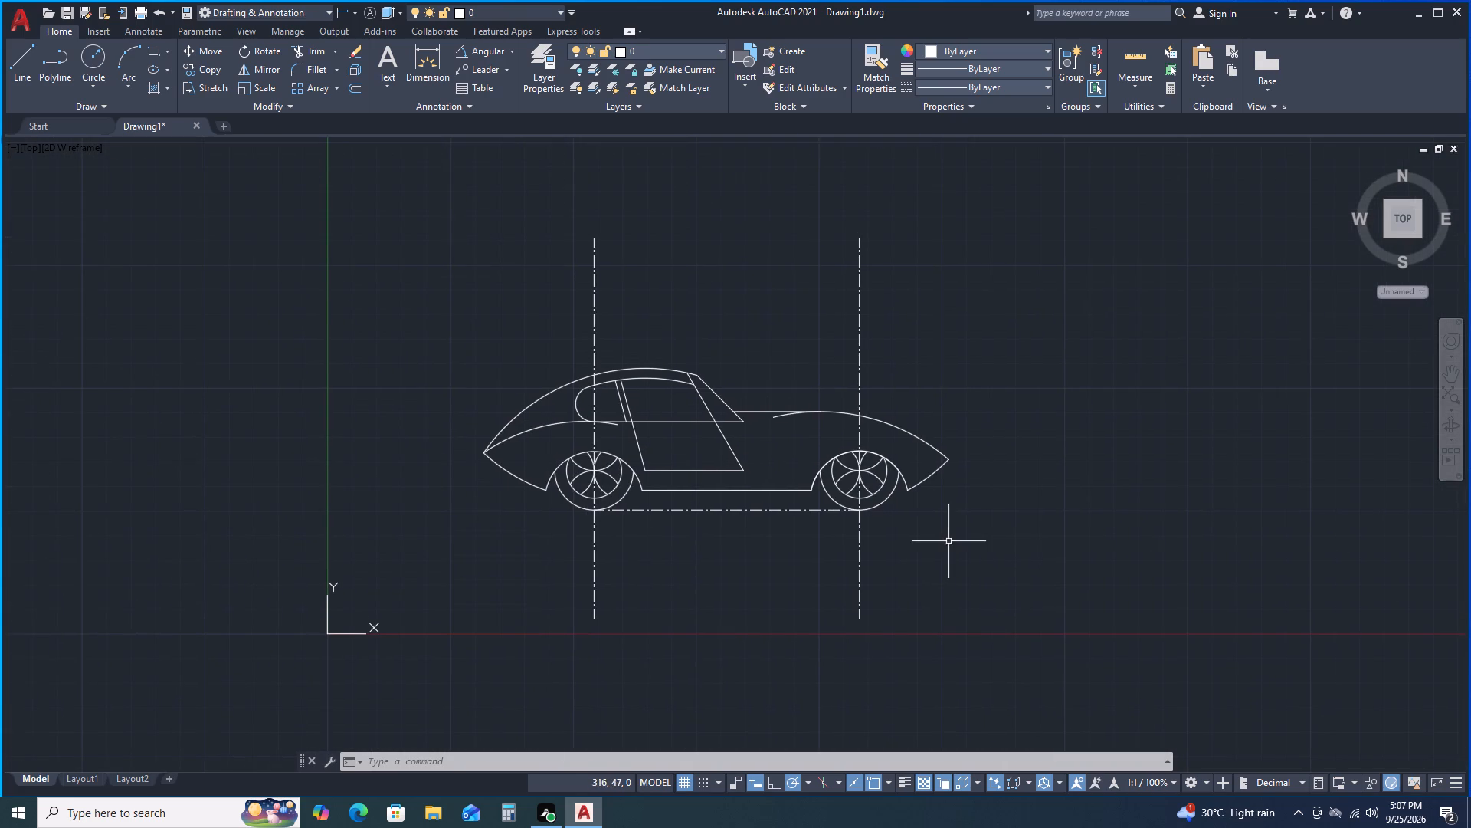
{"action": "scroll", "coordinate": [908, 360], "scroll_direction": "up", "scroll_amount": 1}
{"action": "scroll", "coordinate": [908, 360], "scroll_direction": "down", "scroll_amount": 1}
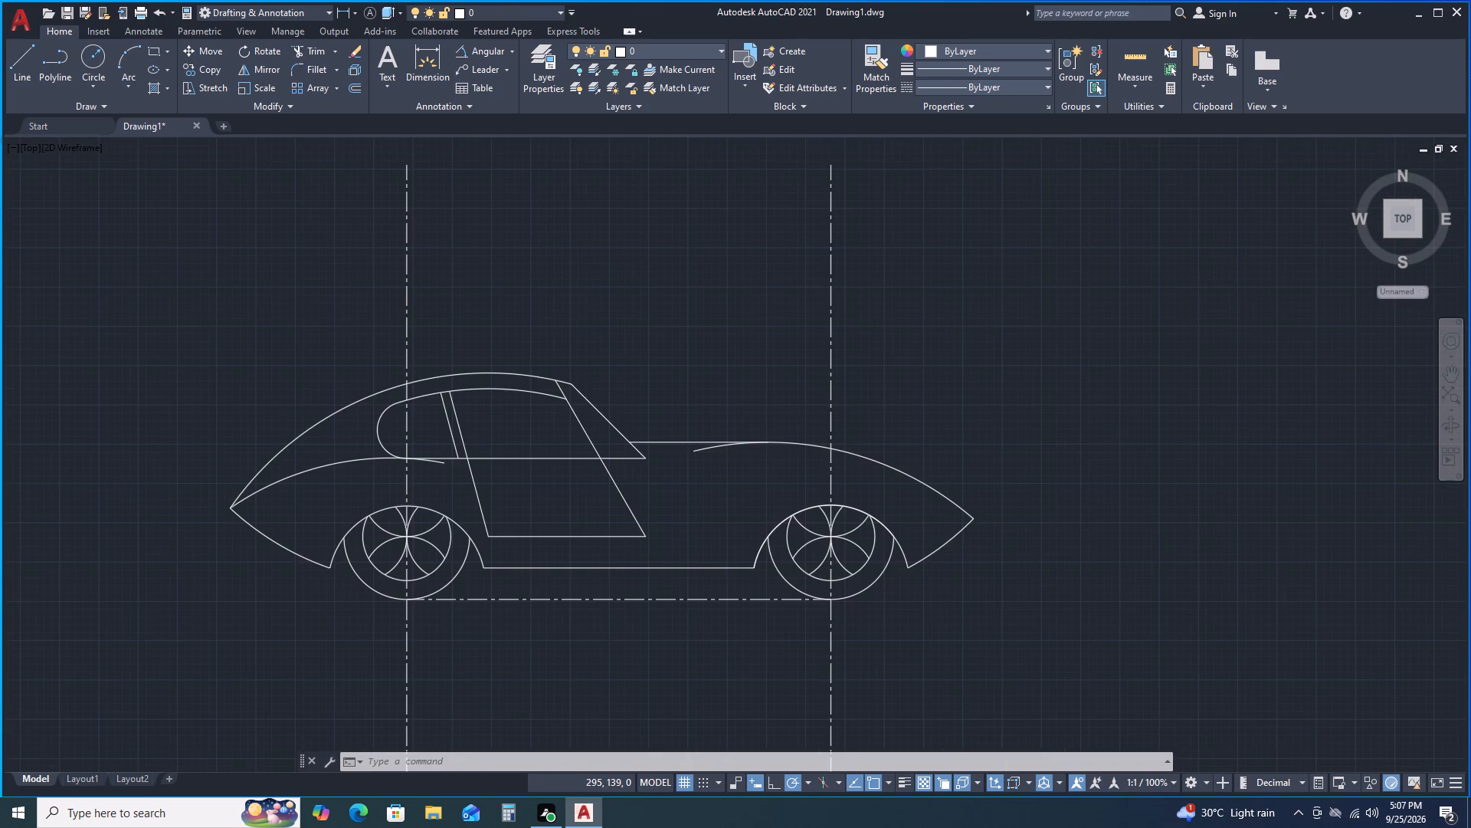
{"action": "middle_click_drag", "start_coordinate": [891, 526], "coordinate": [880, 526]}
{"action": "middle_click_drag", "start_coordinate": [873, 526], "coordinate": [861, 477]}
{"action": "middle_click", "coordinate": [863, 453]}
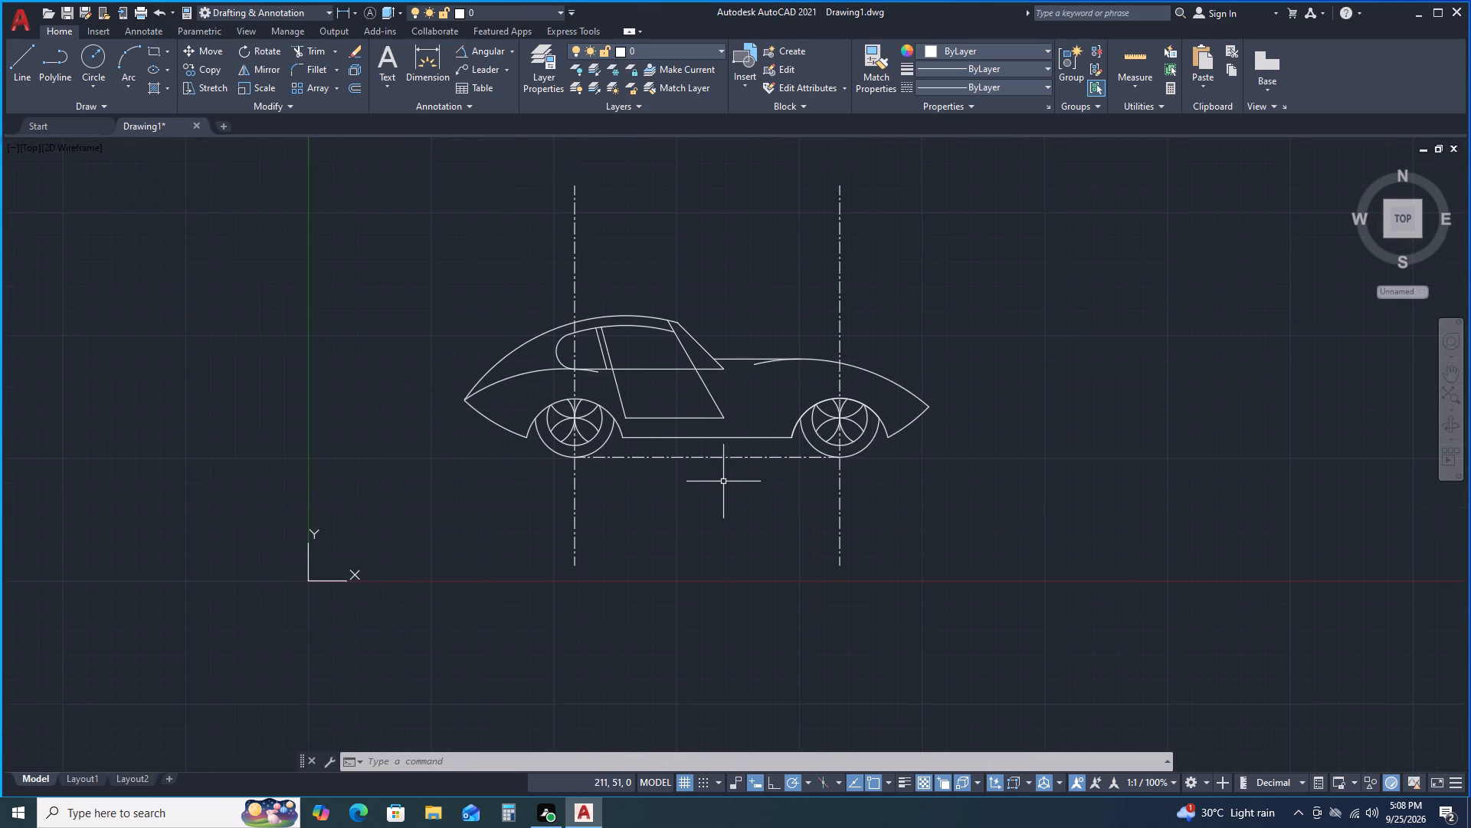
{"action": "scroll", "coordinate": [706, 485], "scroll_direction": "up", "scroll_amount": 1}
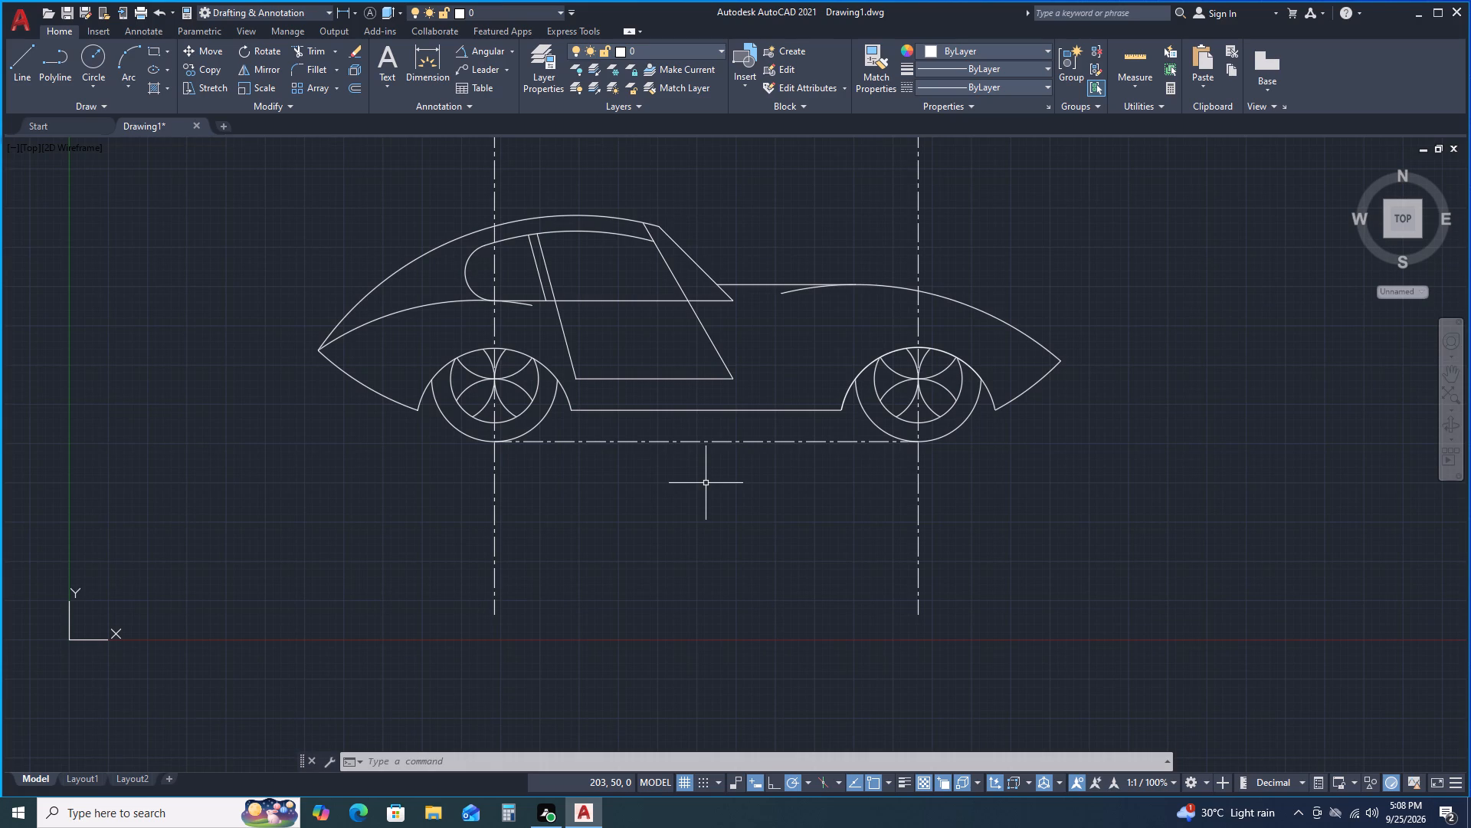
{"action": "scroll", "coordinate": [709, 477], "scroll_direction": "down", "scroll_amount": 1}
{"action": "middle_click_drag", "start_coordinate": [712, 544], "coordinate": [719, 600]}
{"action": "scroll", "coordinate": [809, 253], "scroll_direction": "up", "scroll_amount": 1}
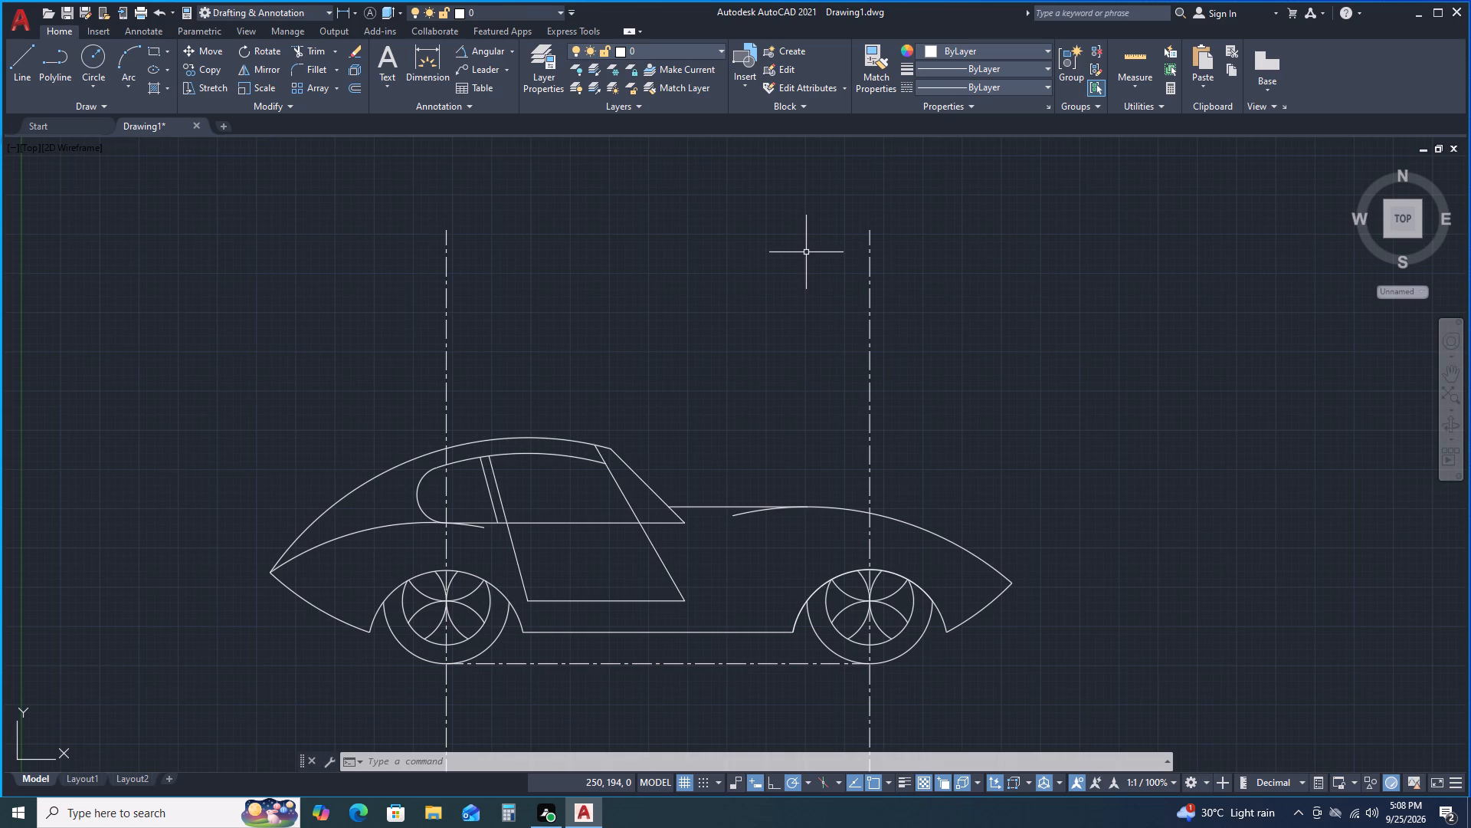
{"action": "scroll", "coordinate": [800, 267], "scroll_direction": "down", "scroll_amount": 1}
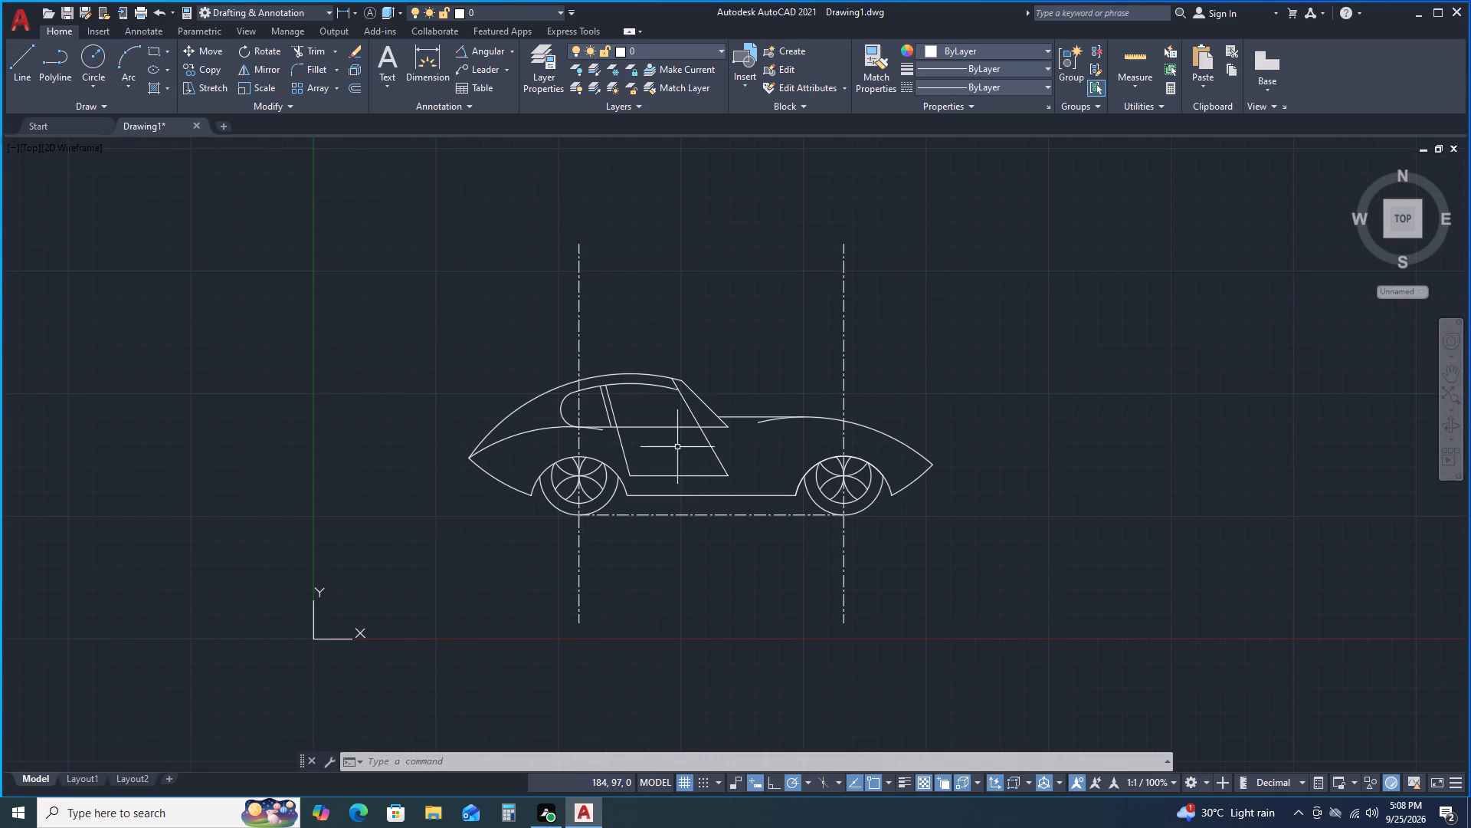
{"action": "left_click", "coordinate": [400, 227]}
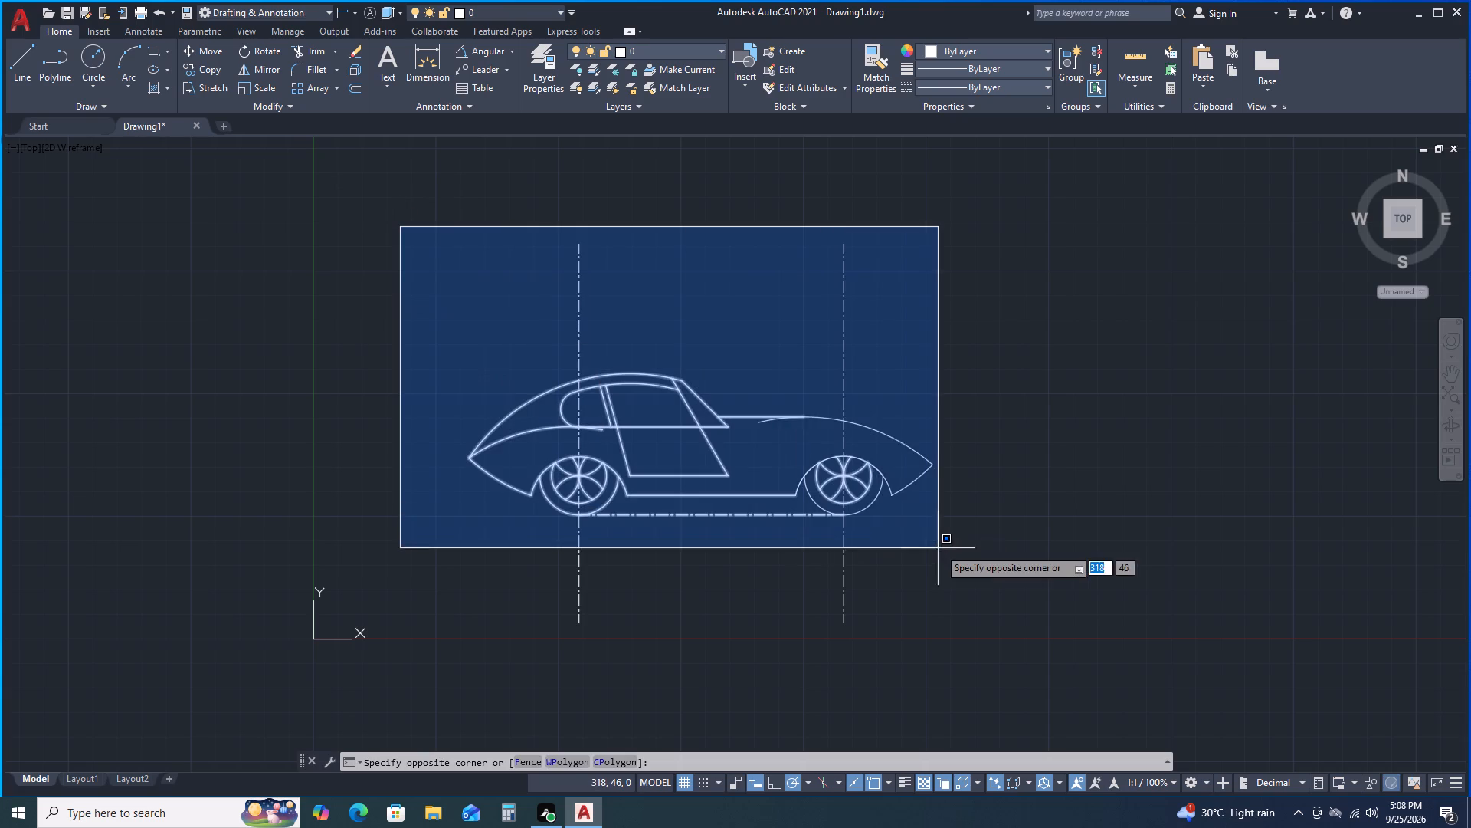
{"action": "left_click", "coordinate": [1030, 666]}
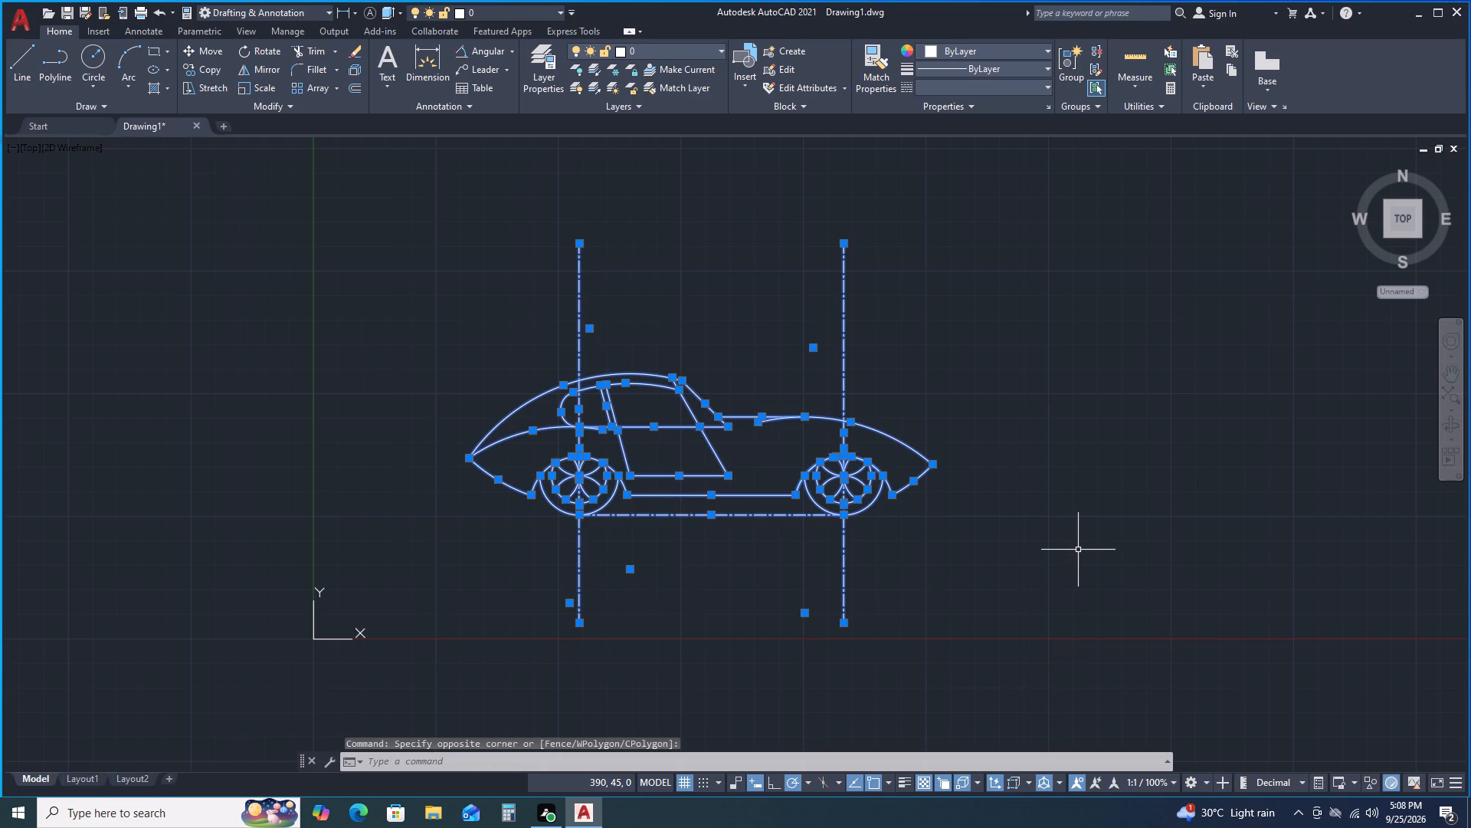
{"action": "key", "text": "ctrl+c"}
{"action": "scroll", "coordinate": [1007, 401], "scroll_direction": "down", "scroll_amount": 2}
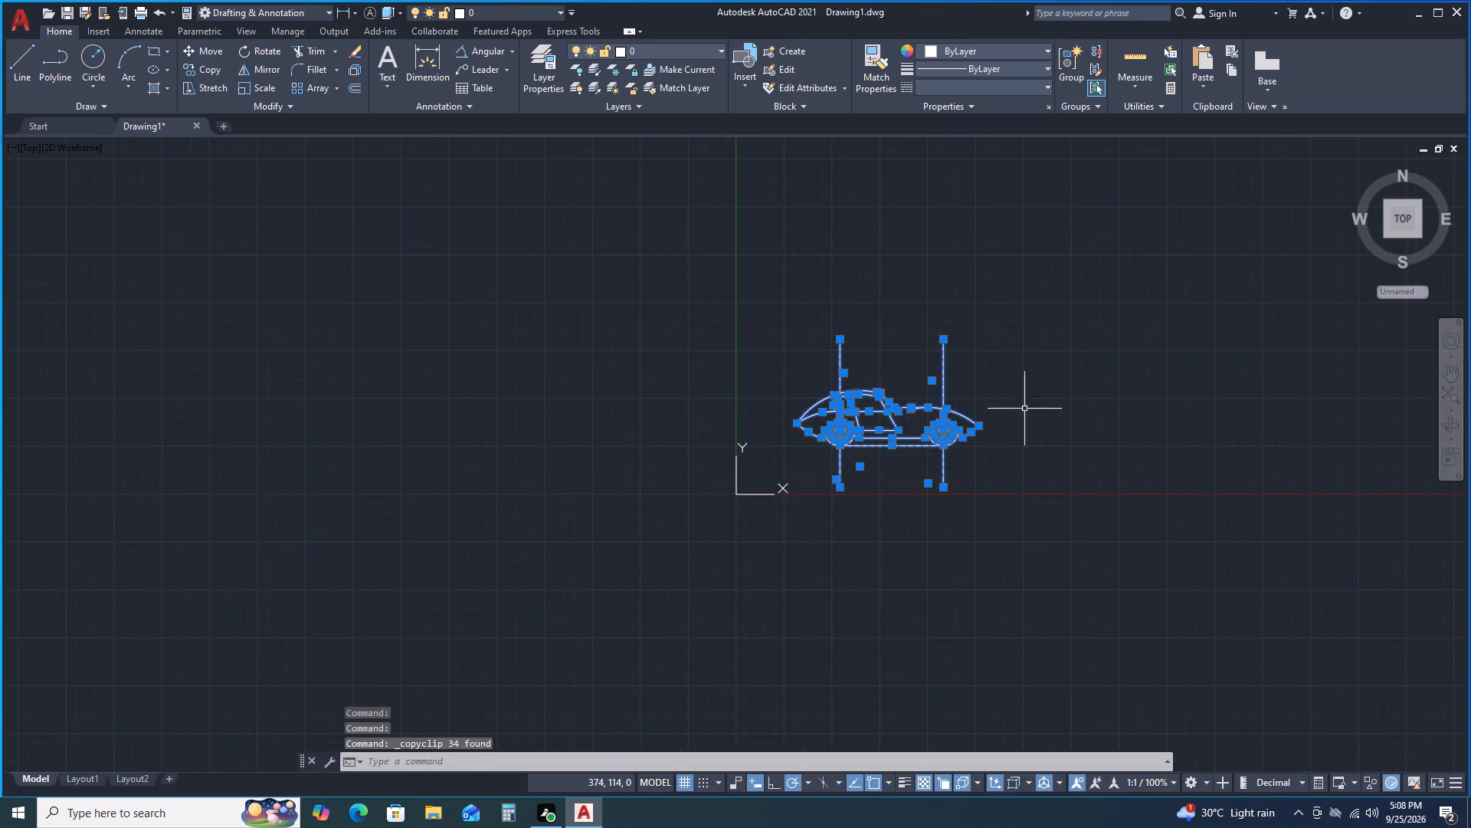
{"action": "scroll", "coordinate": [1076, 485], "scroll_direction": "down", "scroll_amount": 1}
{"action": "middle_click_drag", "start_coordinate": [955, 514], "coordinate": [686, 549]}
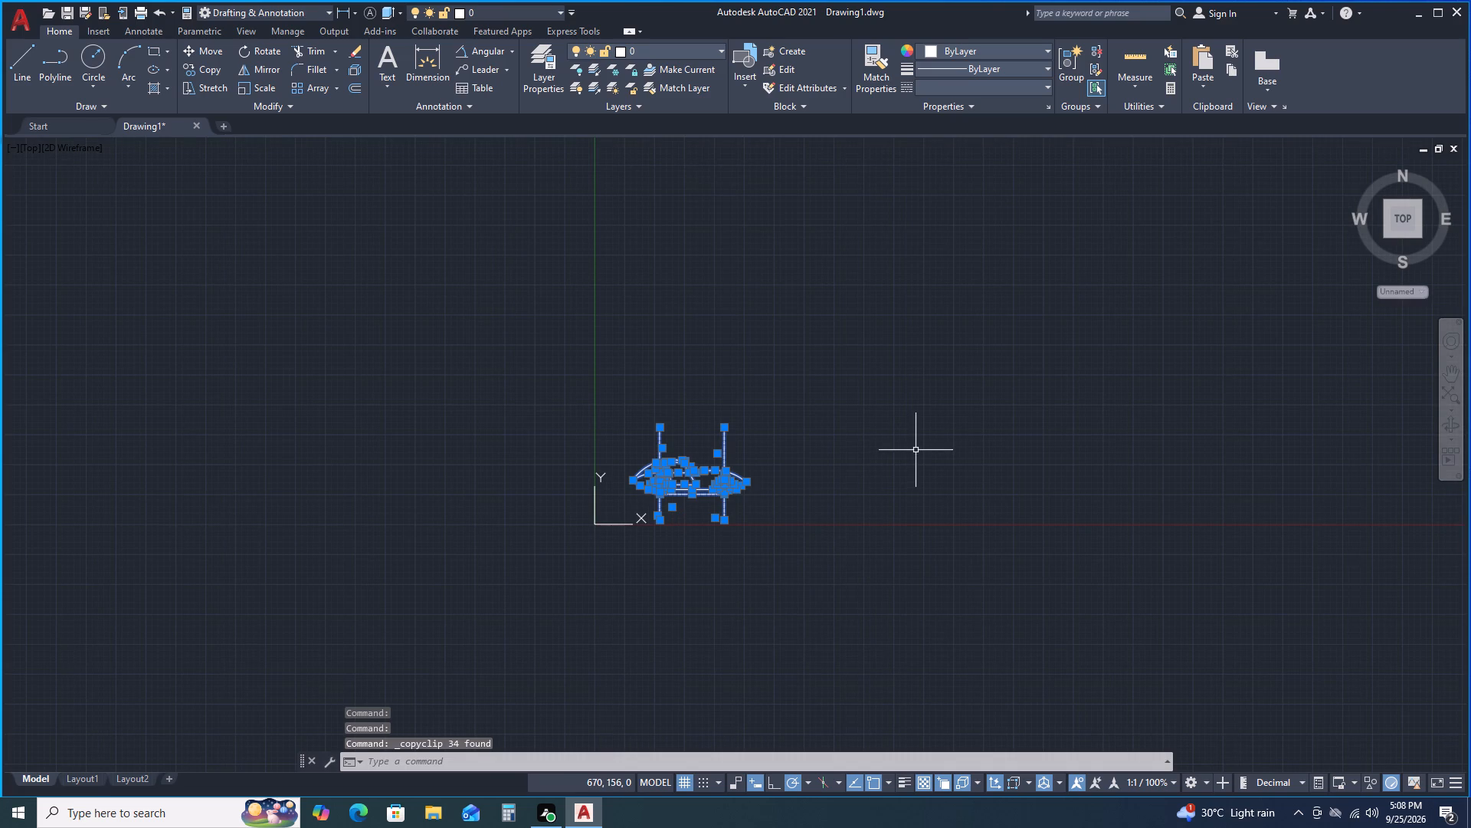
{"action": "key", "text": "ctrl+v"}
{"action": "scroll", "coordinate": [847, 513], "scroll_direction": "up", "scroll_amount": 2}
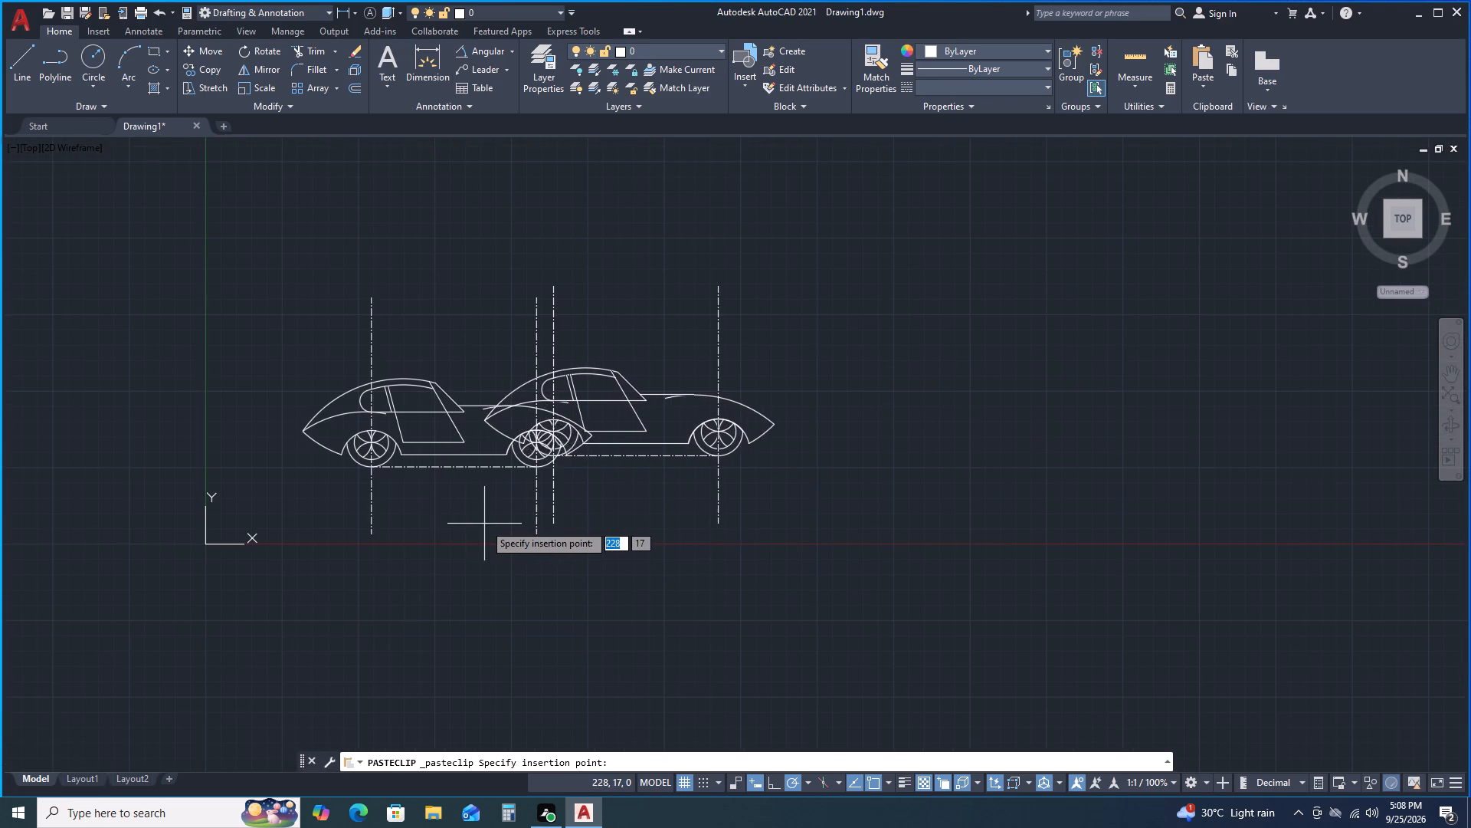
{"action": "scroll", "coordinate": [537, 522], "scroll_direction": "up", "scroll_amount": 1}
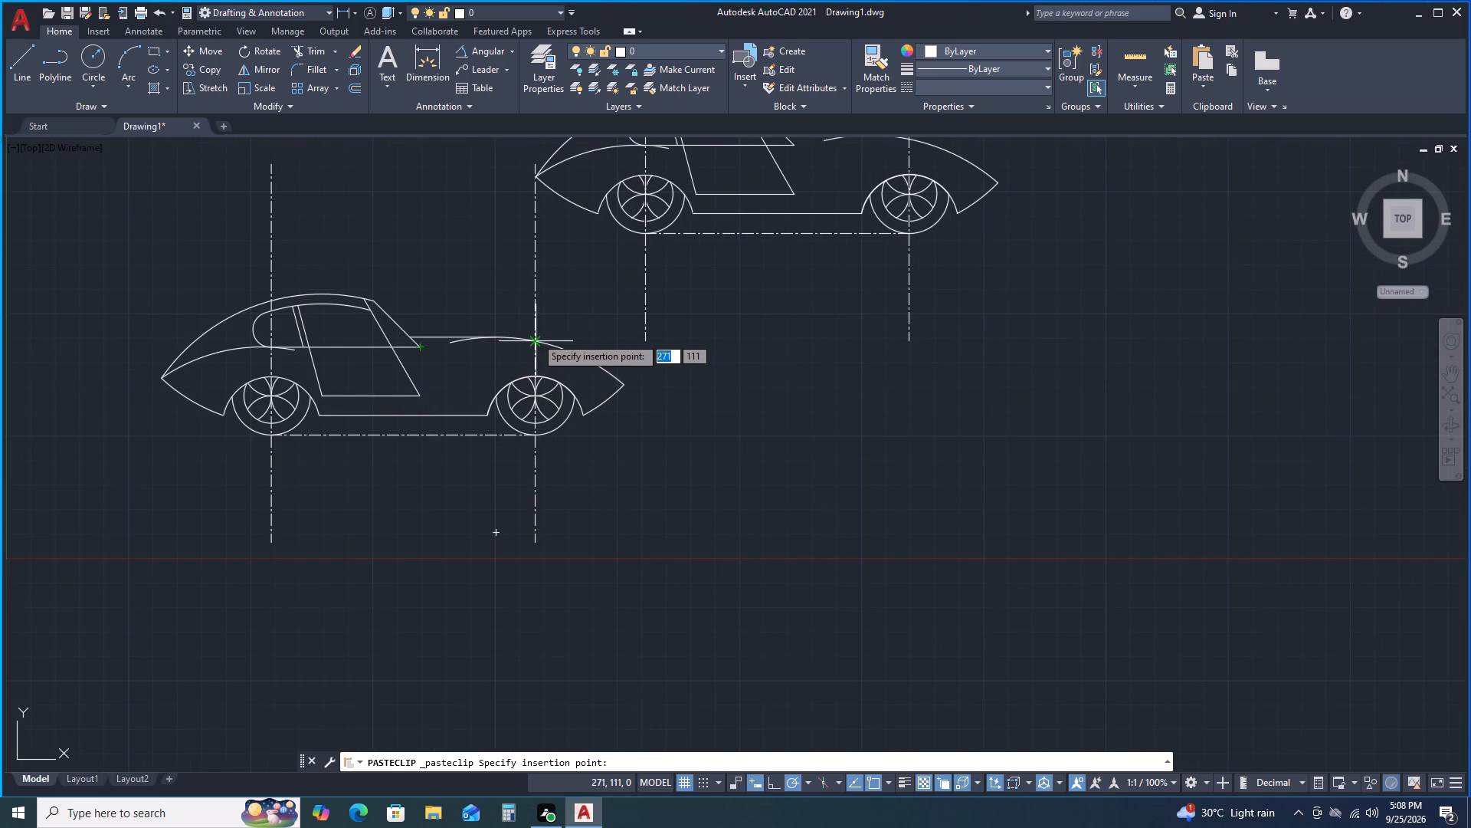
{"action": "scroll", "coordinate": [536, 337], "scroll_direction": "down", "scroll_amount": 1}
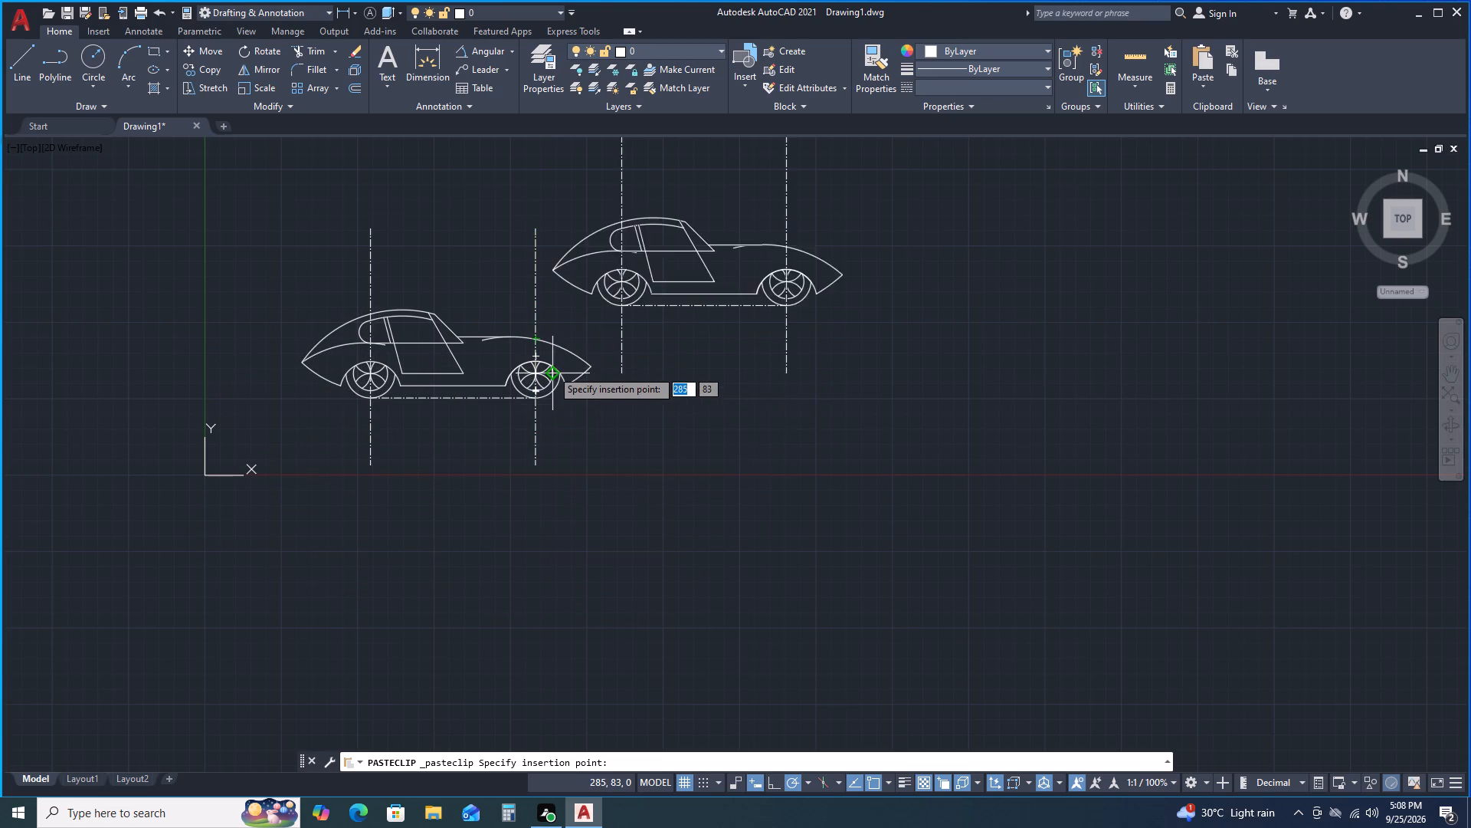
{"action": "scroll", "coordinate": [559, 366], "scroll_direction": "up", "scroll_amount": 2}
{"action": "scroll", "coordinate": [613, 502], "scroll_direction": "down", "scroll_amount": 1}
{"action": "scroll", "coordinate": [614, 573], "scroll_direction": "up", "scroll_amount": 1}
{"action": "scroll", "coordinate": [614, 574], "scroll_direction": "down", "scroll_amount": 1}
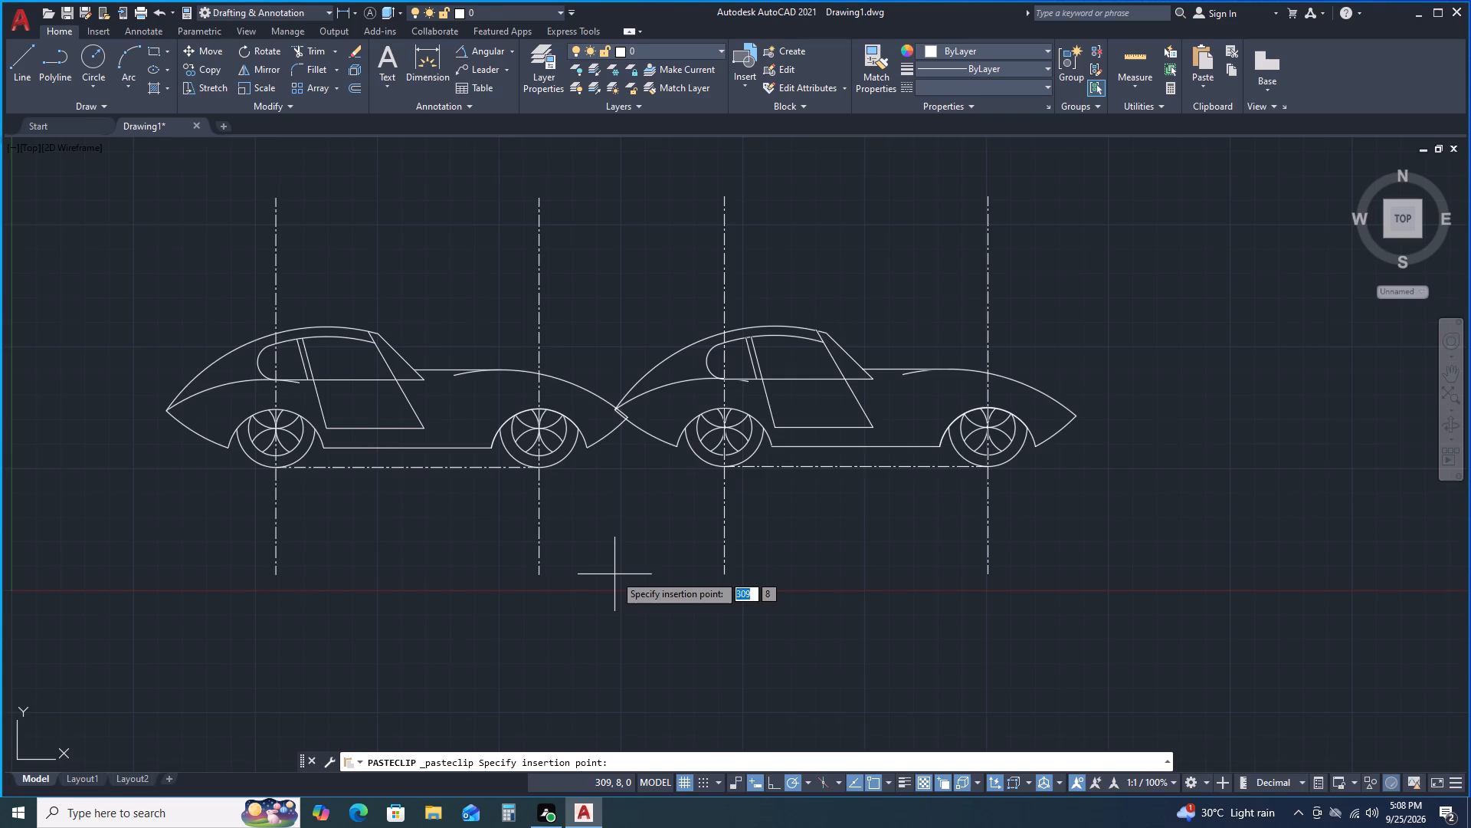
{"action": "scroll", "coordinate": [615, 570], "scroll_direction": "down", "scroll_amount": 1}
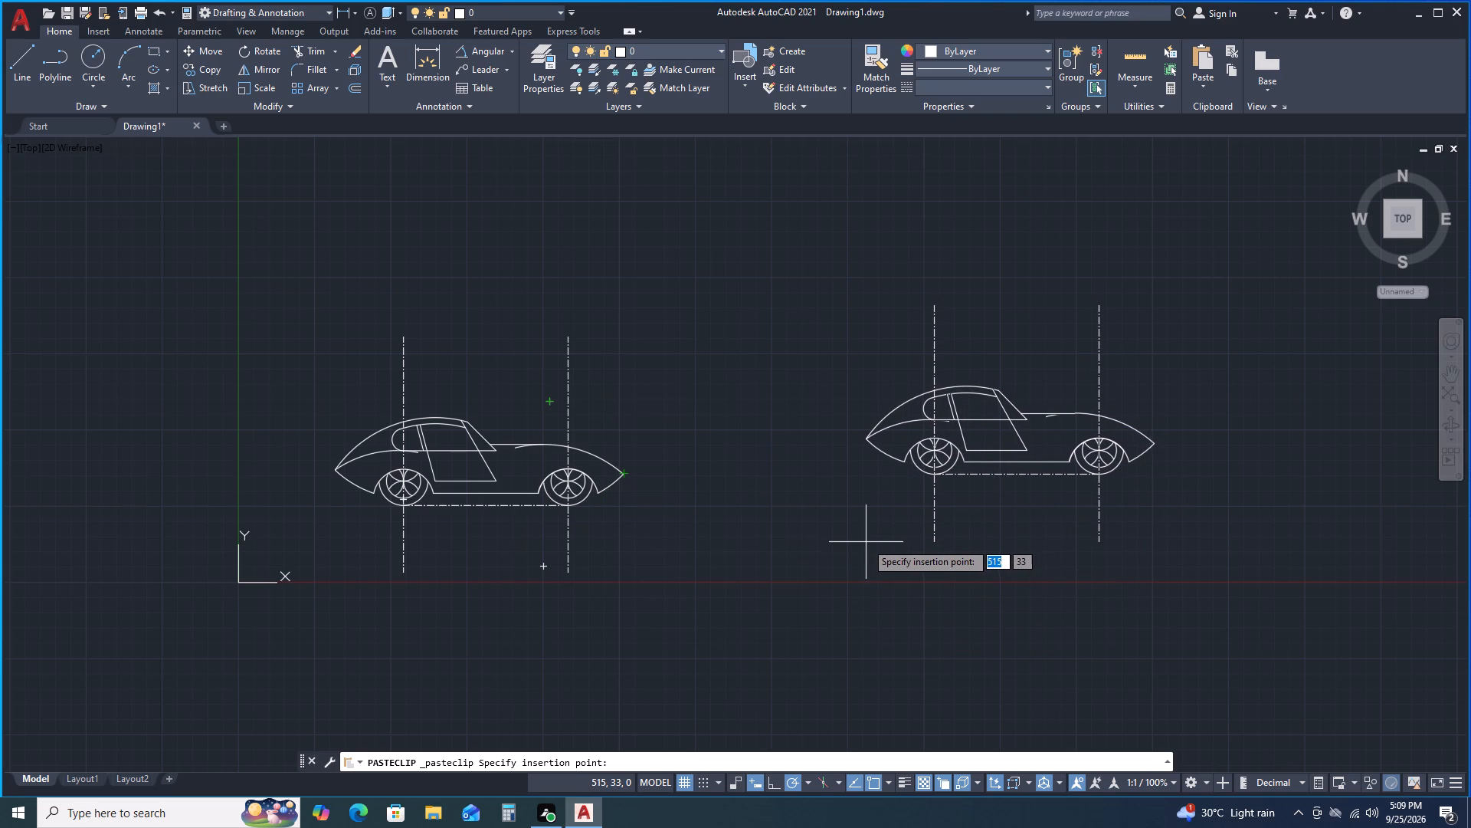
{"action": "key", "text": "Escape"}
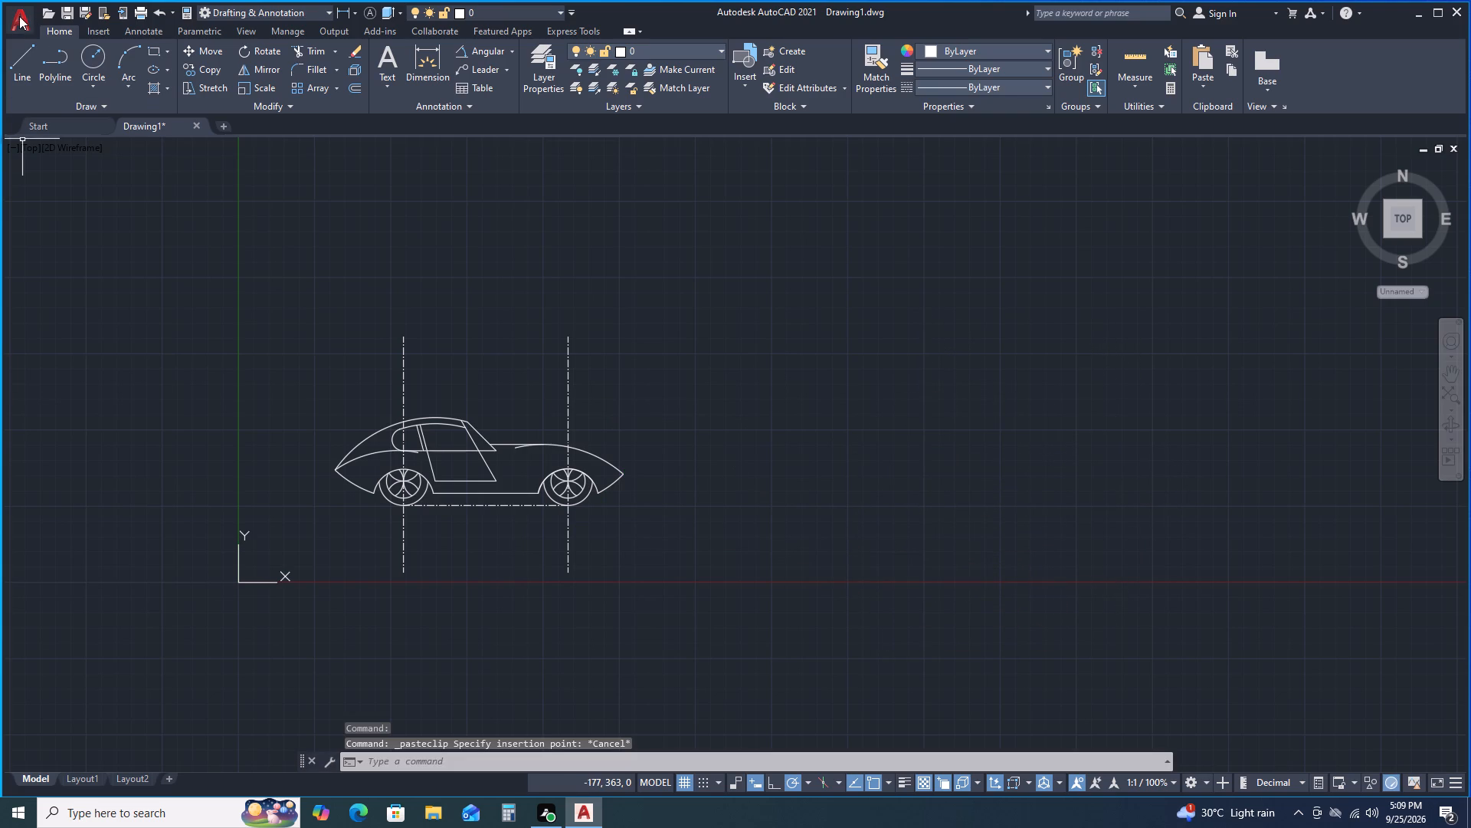
Save the drawing in the Documents folder under the new name 11721 SEP 25 as an AutoCAD 2018 drawing.
{"action": "left_click", "coordinate": [15, 28]}
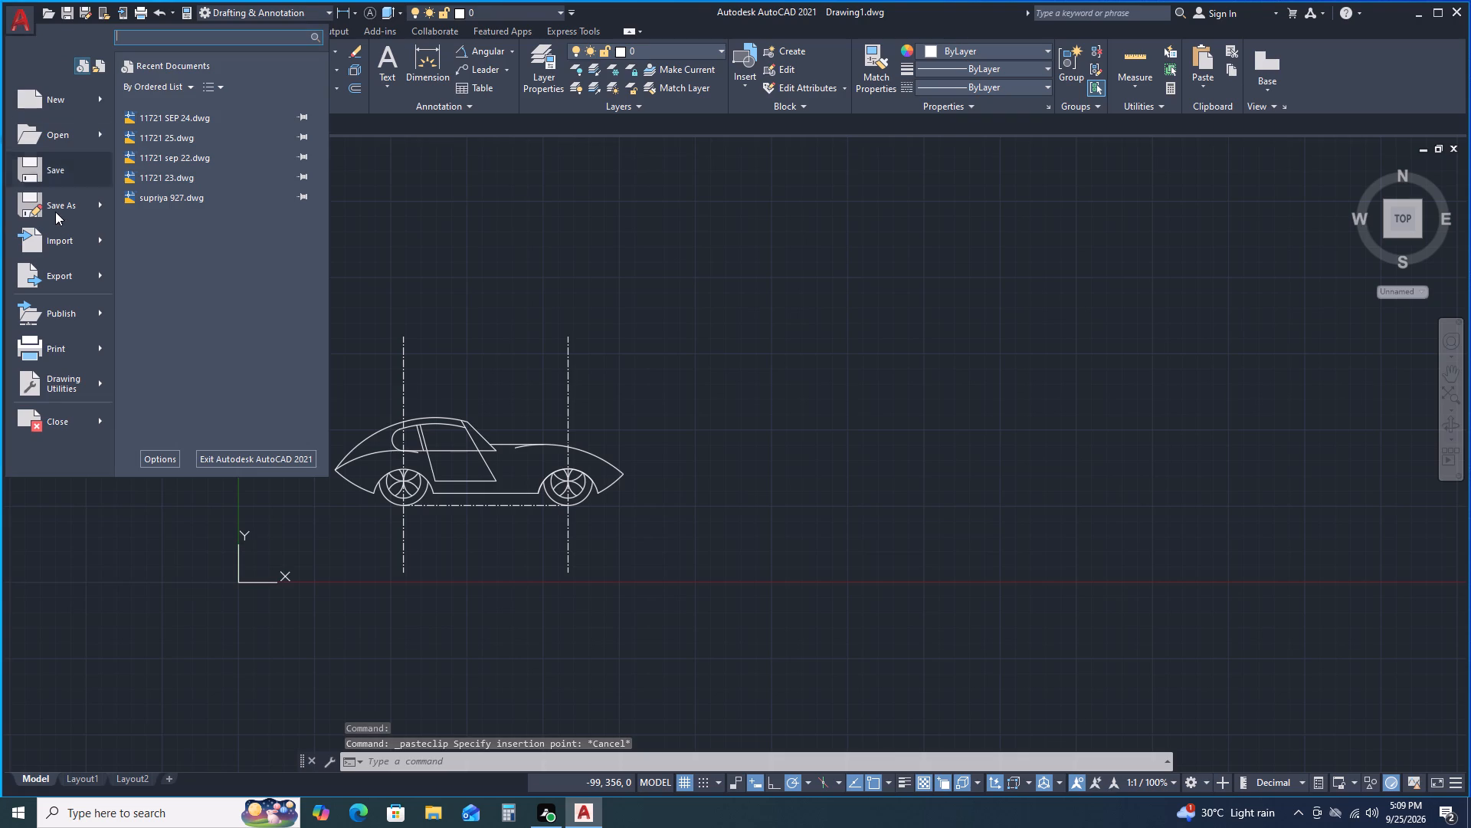
{"action": "left_click", "coordinate": [66, 212]}
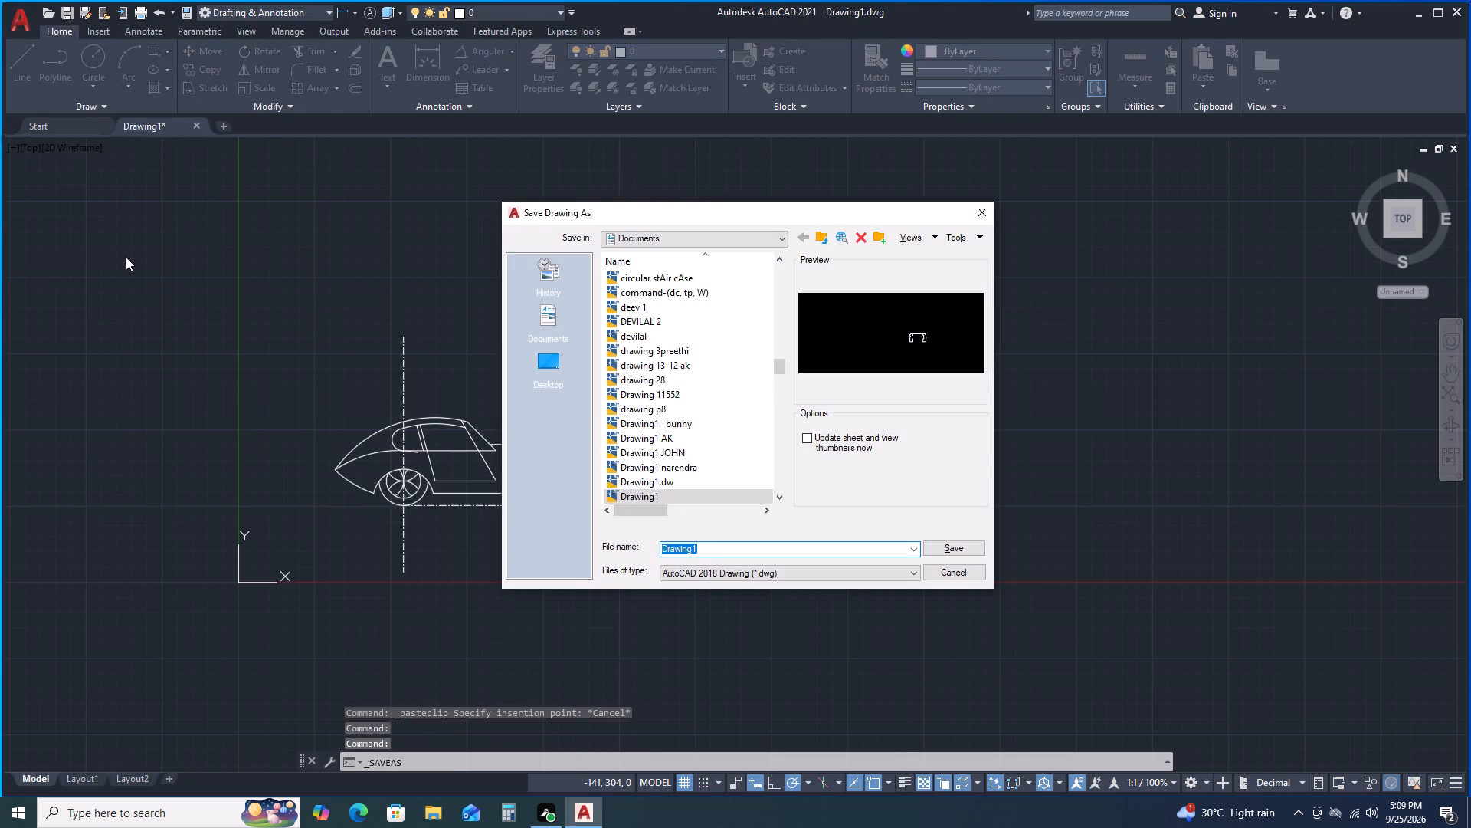
{"action": "type", "text": "11721"}
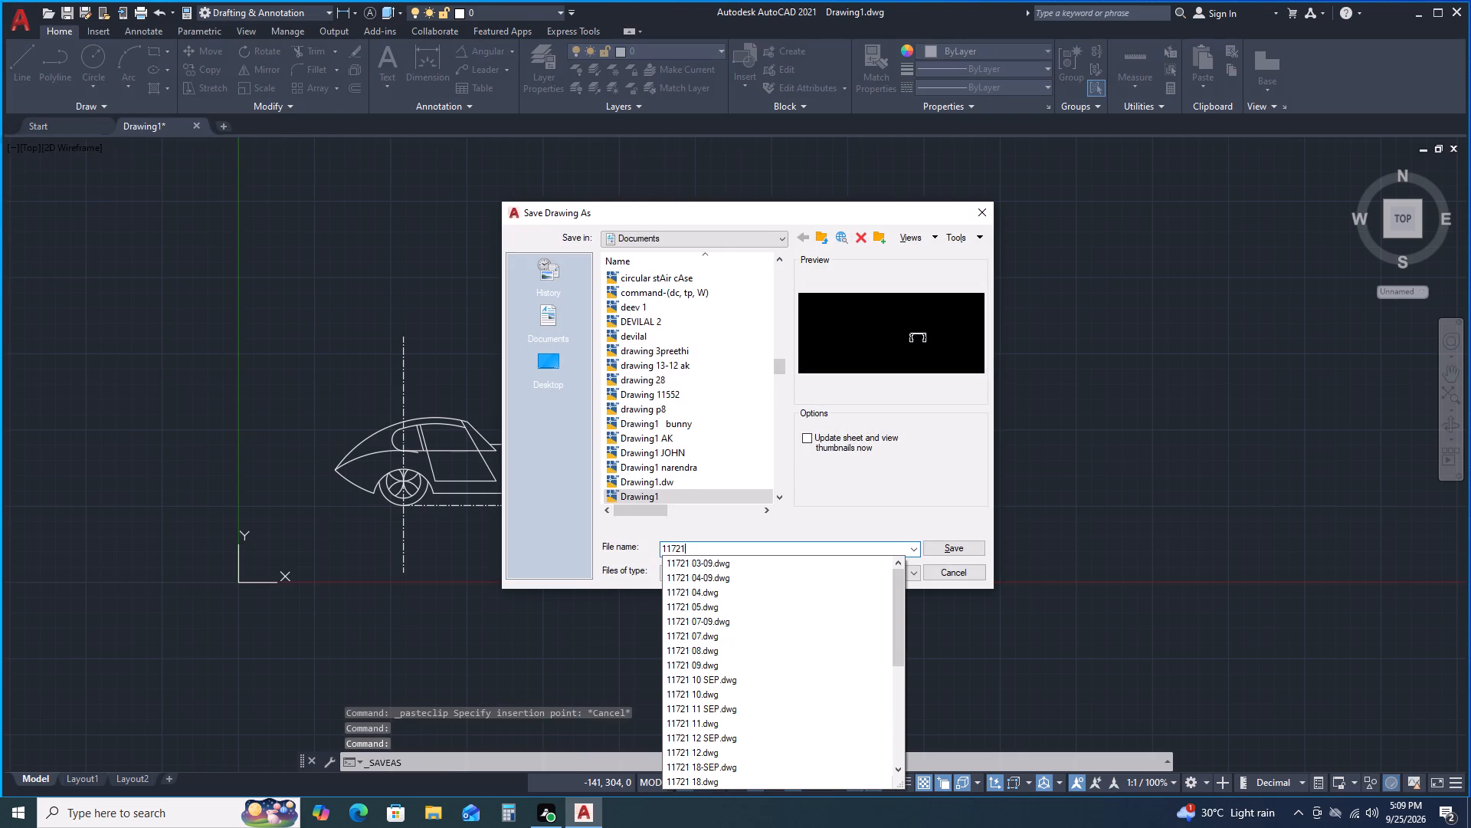
{"action": "key", "text": "space"}
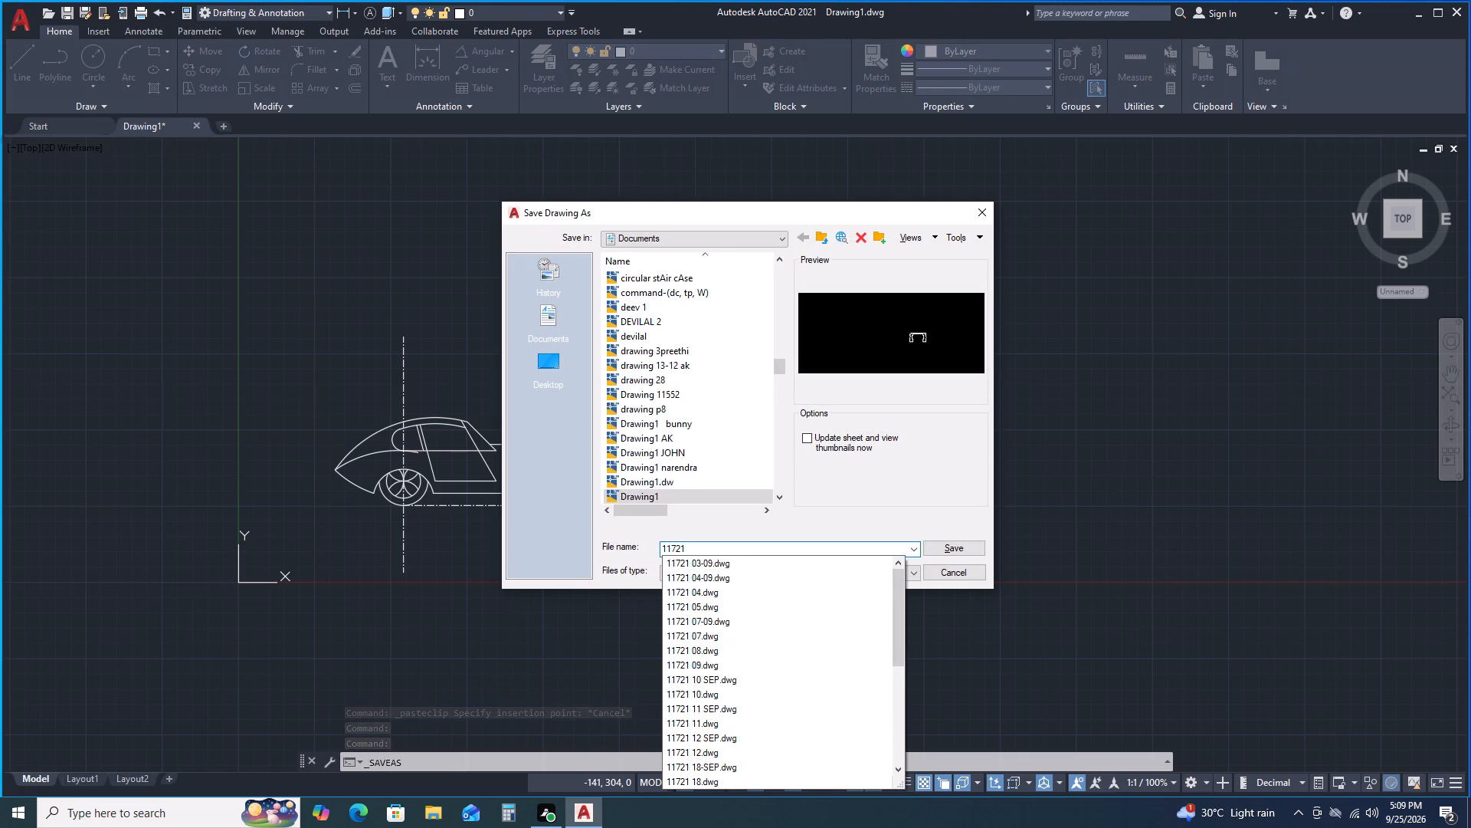
{"action": "type", "text": "sep"}
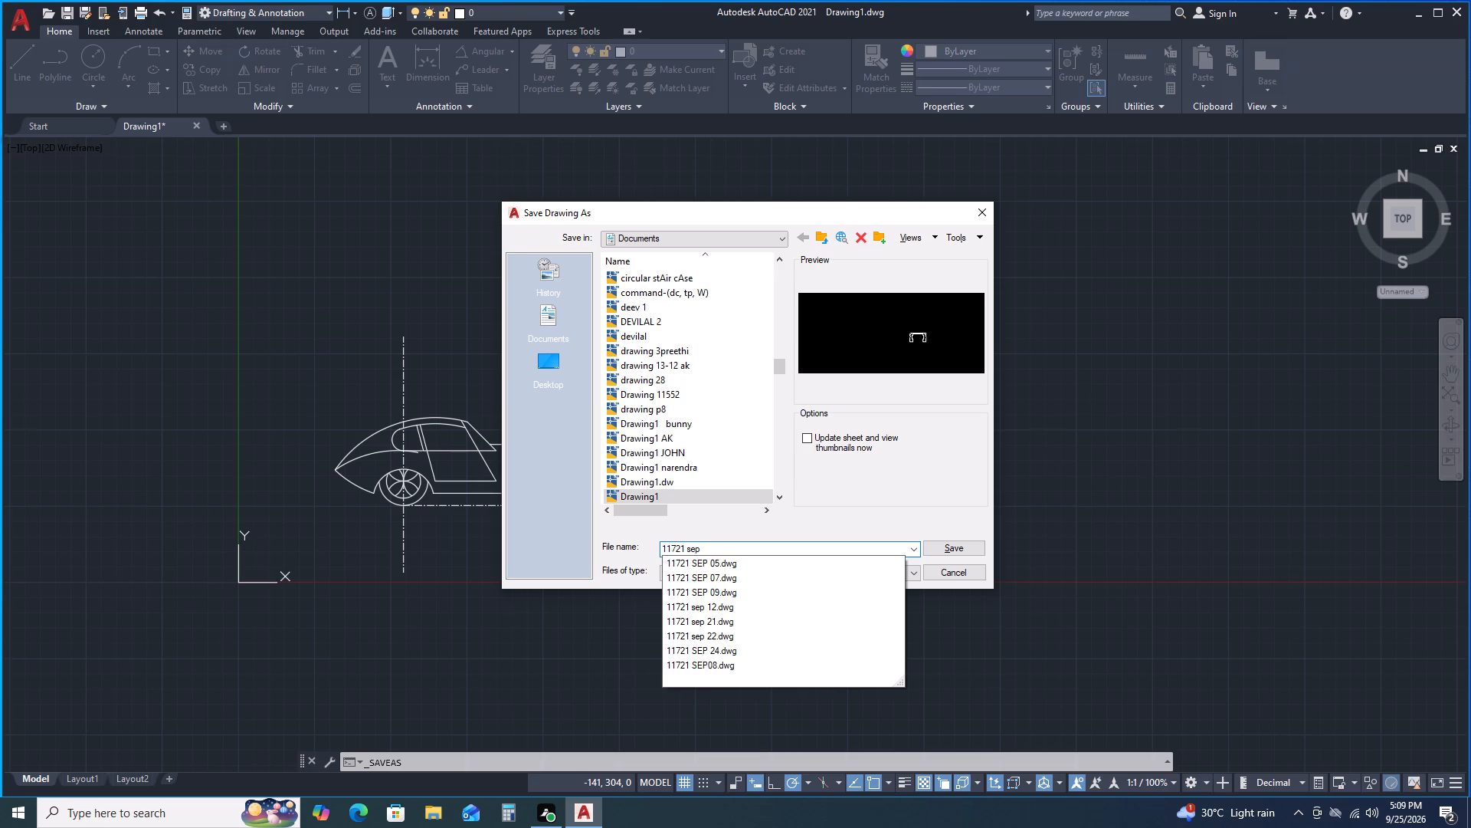
{"action": "key", "text": "space"}
{"action": "type", "text": "25"}
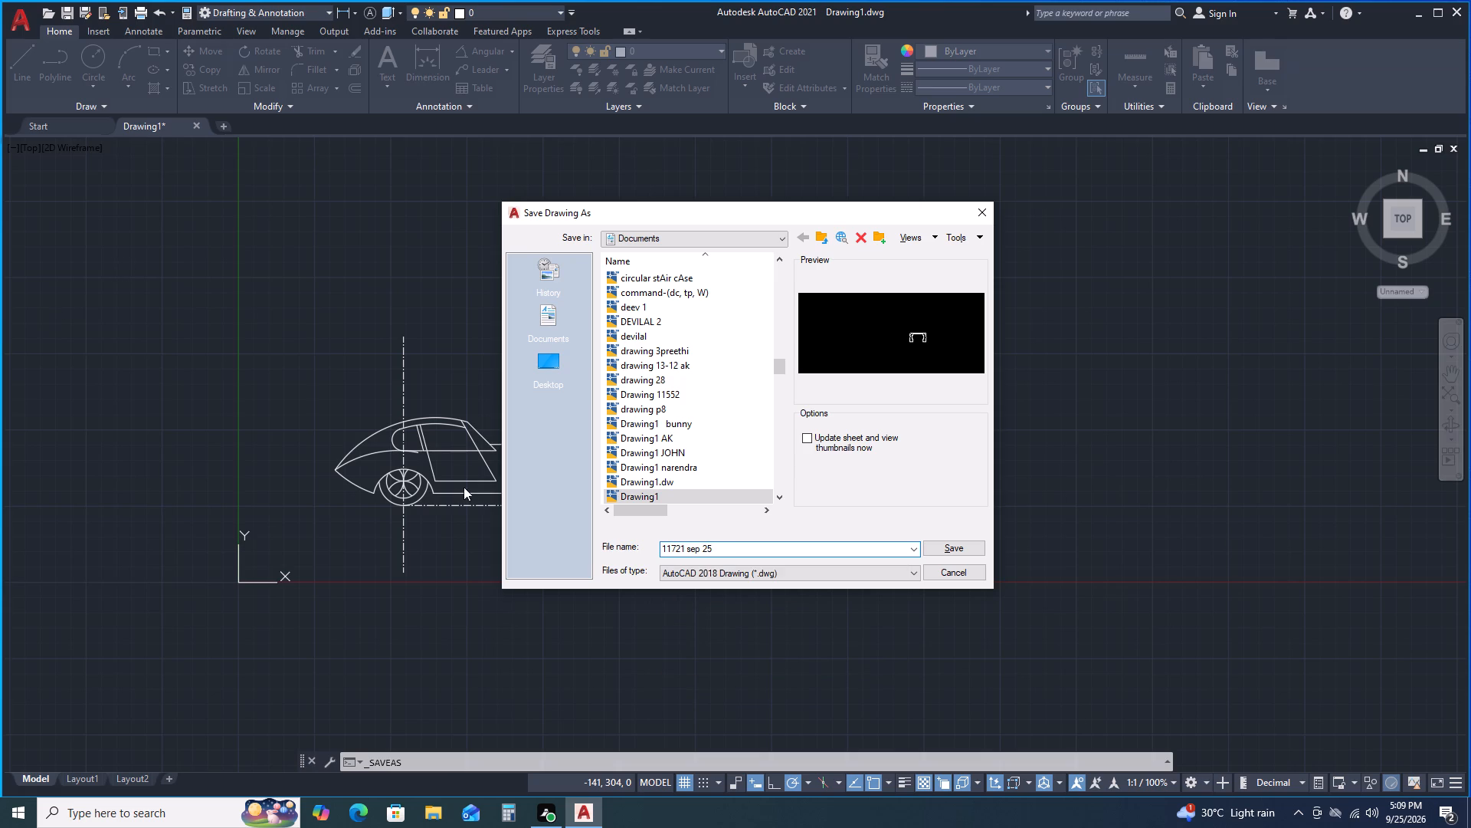
{"action": "left_click", "coordinate": [700, 552]}
{"action": "key", "text": "BackSpace"}
{"action": "key", "text": "BackSpace"}
{"action": "key", "text": "BackSpace"}
{"action": "type", "text": "SEP"}
{"action": "left_click", "coordinate": [946, 544]}
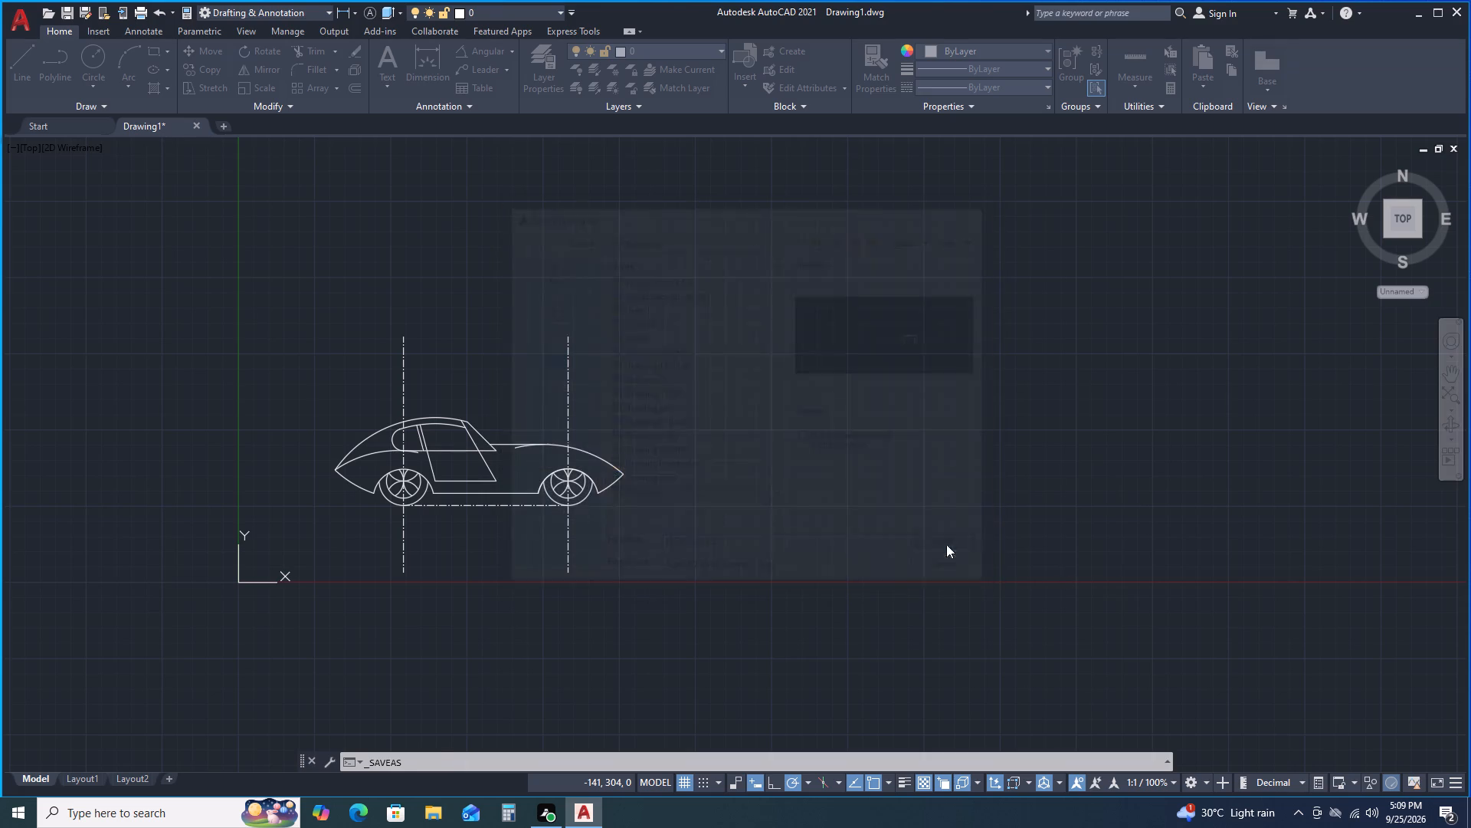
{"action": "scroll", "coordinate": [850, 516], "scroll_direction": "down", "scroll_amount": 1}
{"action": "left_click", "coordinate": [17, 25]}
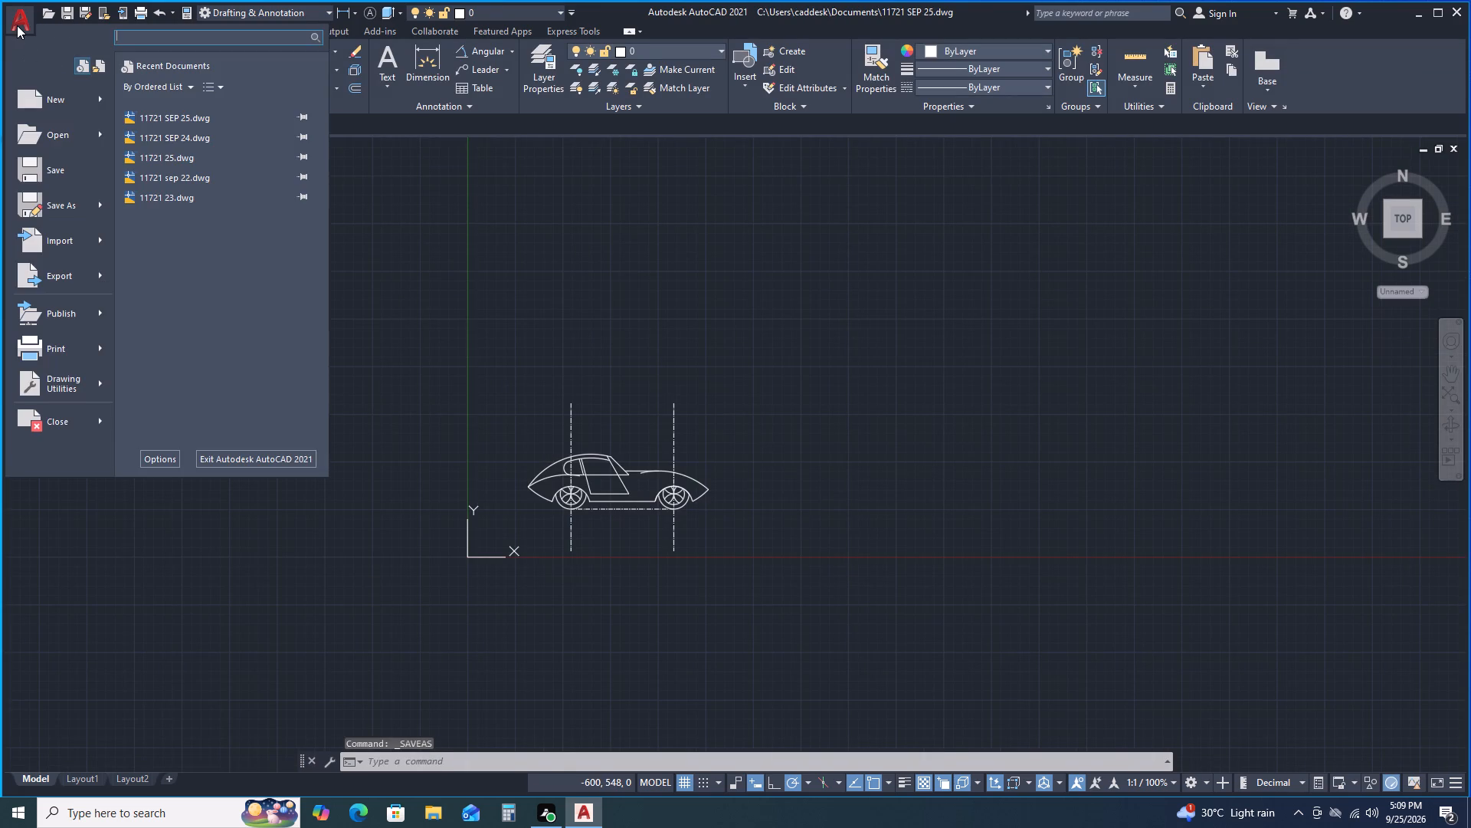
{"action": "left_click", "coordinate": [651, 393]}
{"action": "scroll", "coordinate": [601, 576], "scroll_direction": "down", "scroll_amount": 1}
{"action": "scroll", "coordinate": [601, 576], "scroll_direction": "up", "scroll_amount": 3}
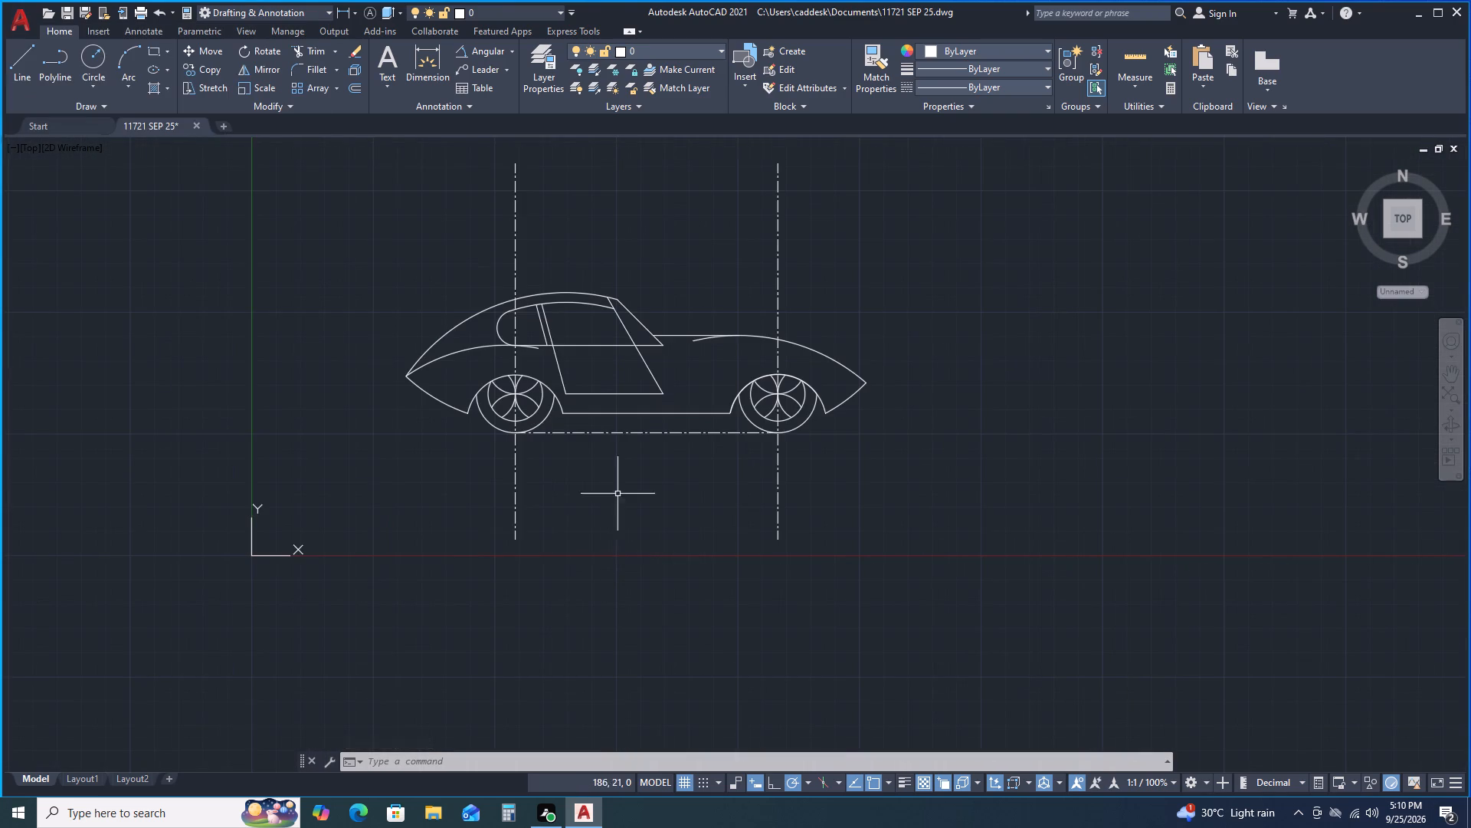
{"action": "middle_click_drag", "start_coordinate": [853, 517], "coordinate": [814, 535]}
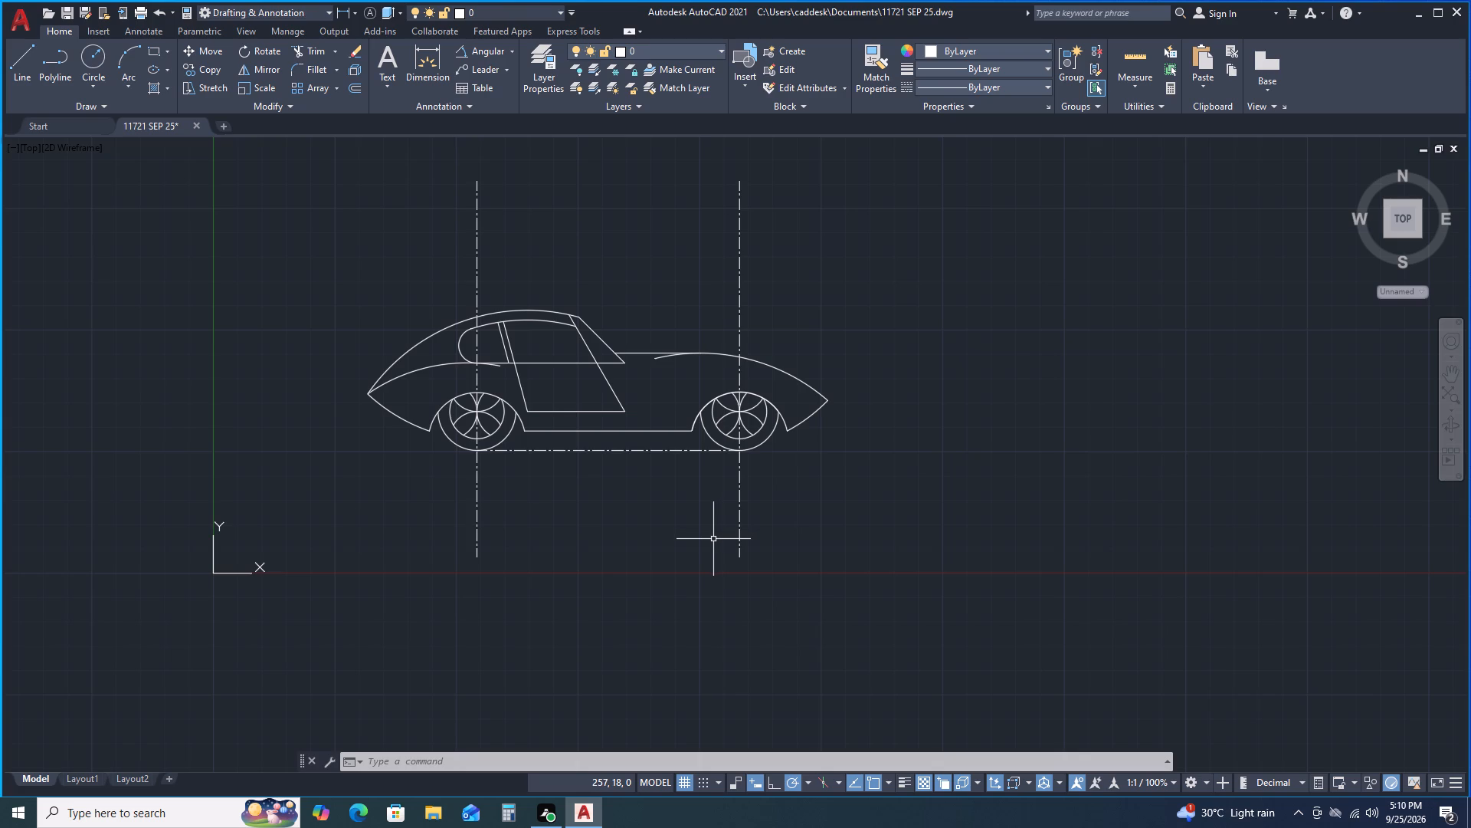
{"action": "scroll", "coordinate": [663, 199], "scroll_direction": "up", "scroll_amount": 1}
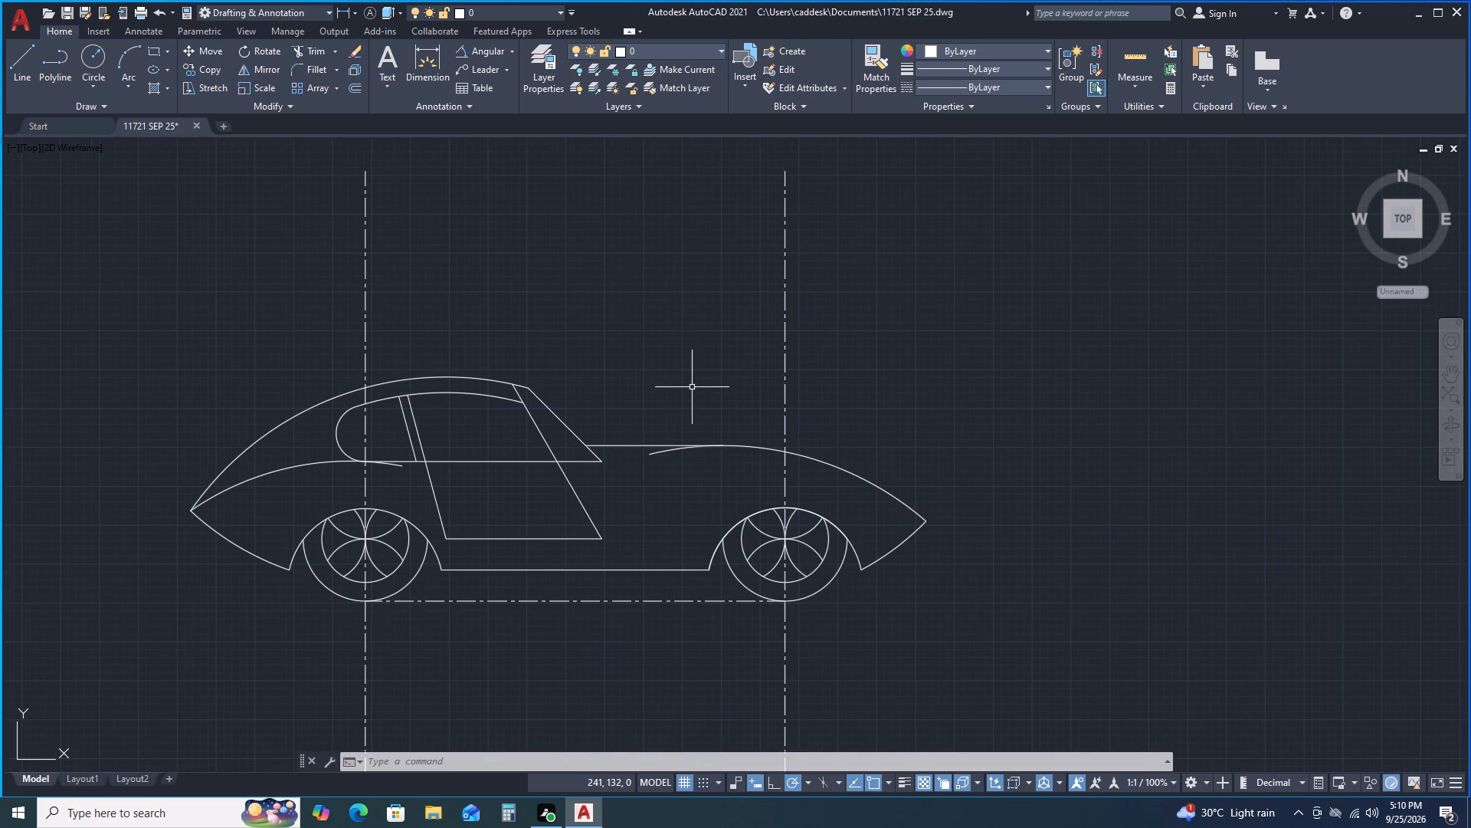
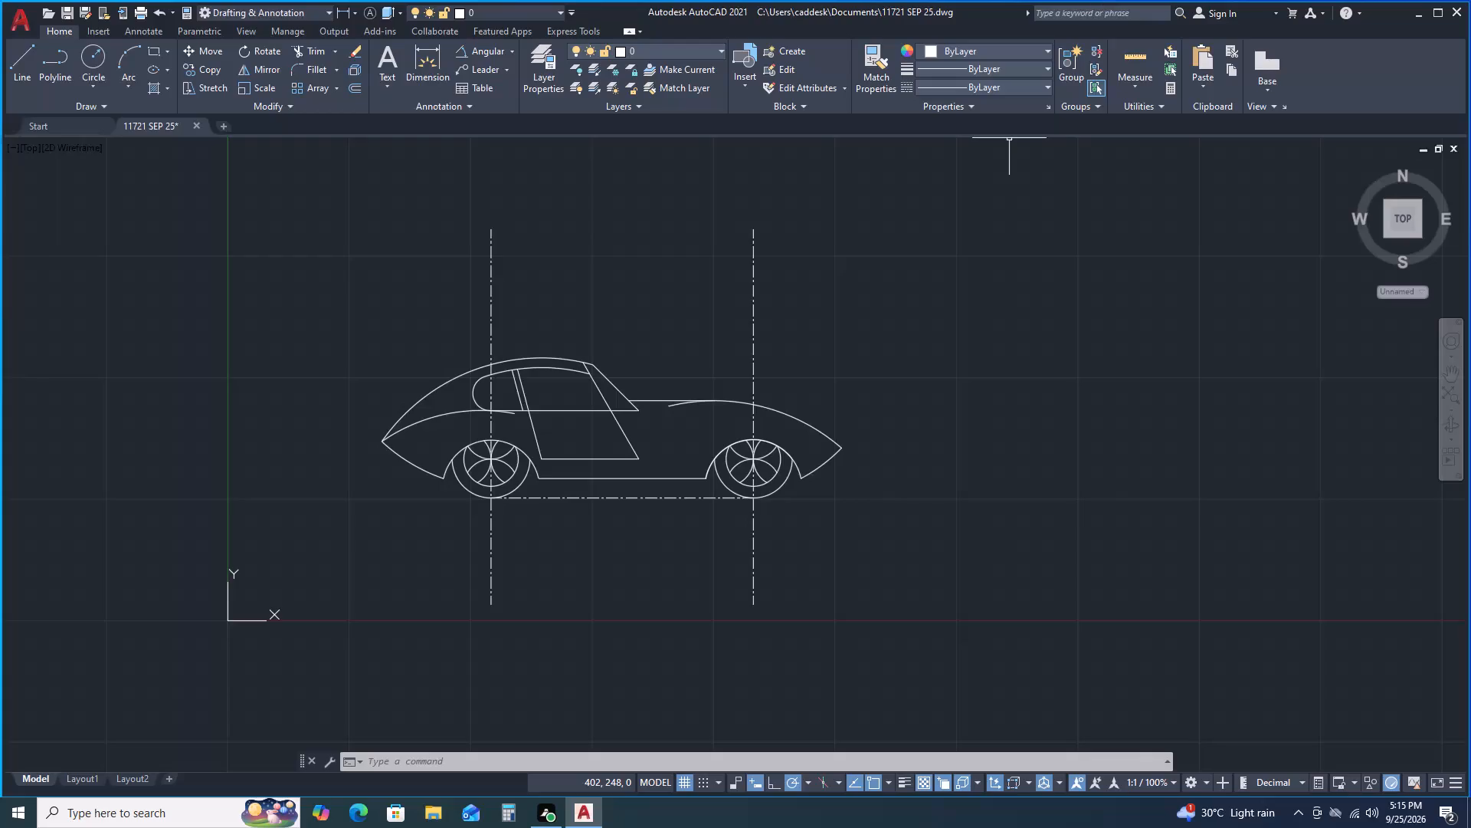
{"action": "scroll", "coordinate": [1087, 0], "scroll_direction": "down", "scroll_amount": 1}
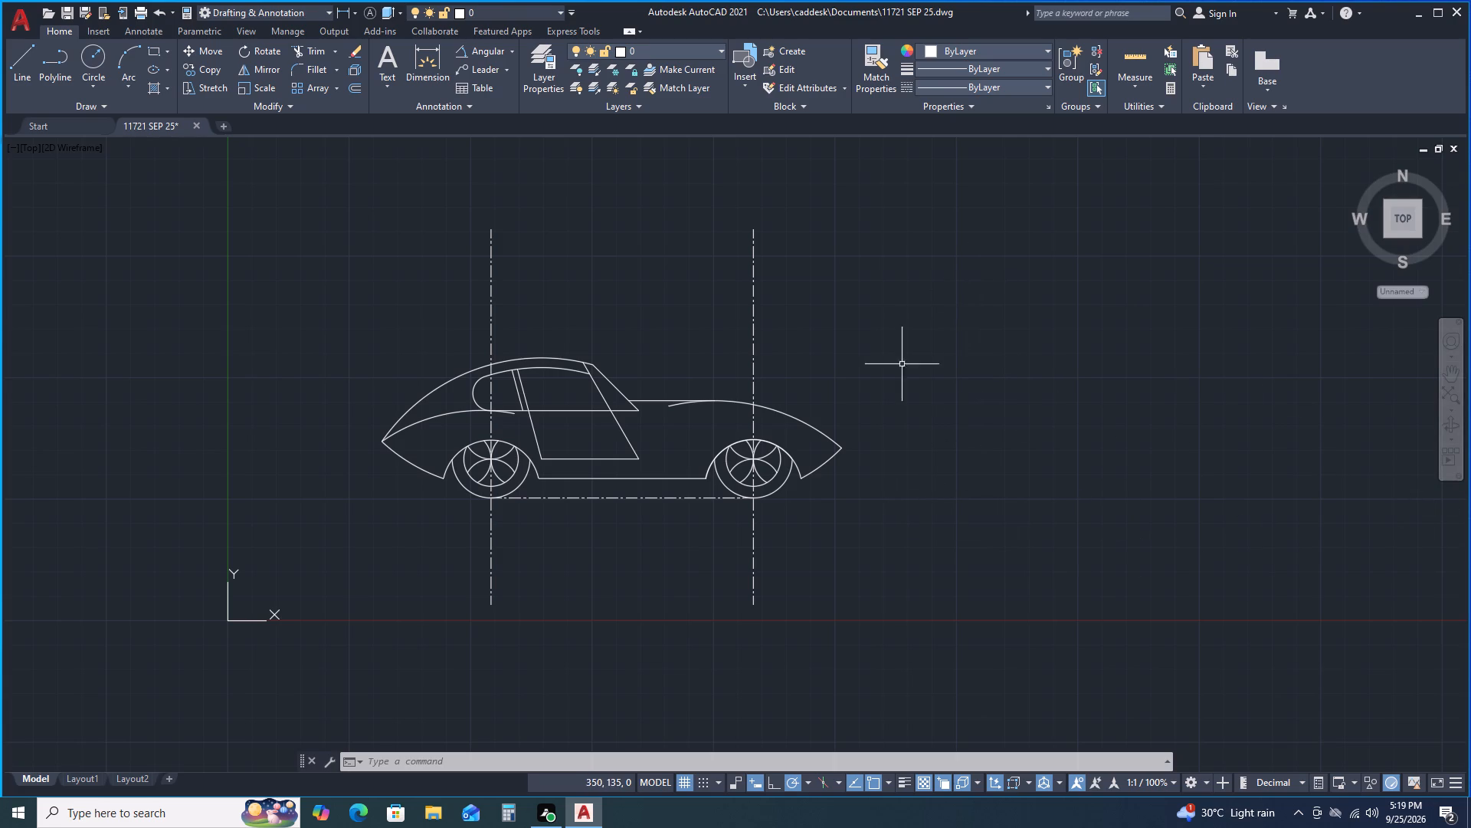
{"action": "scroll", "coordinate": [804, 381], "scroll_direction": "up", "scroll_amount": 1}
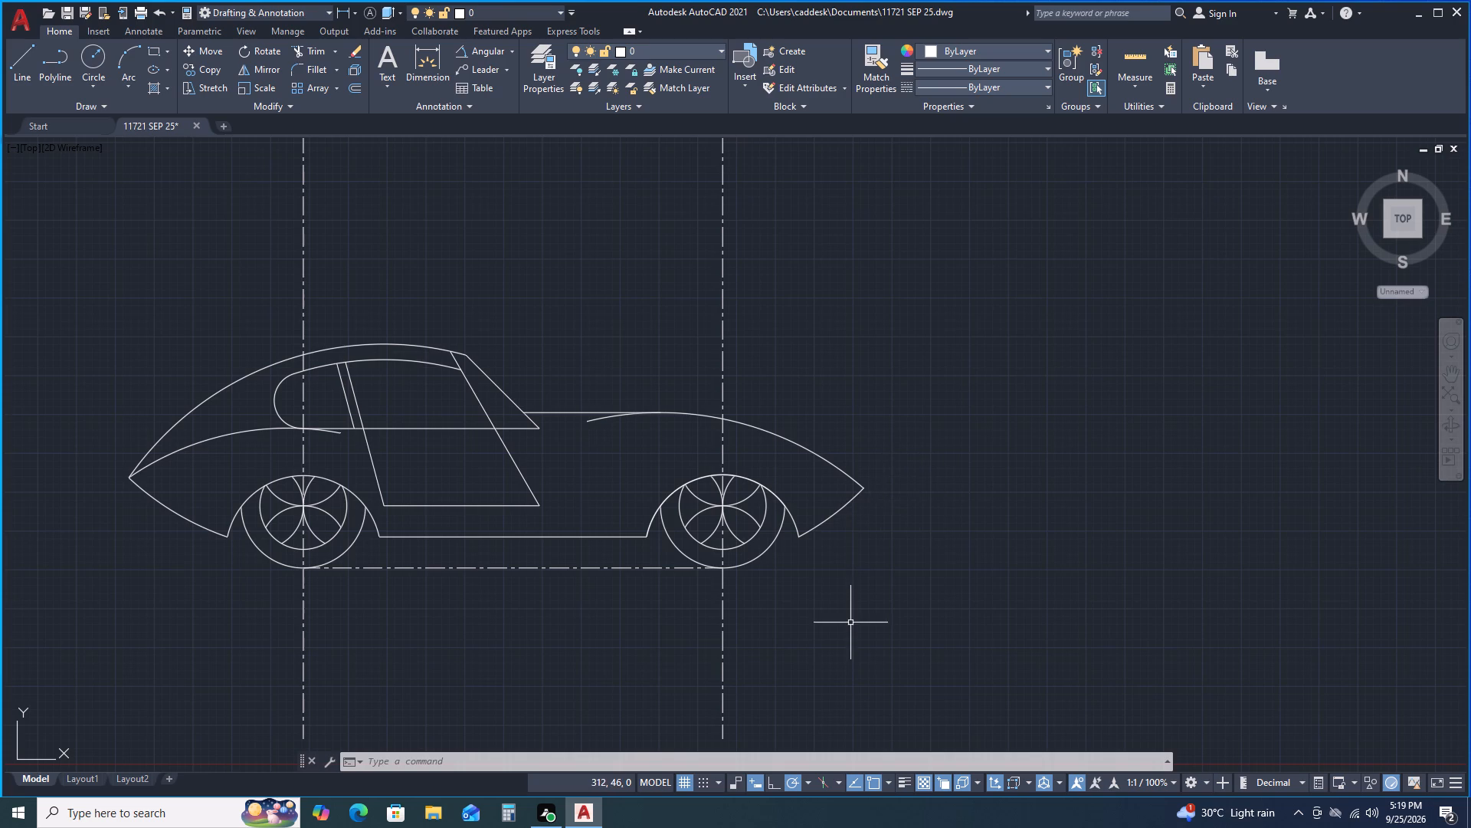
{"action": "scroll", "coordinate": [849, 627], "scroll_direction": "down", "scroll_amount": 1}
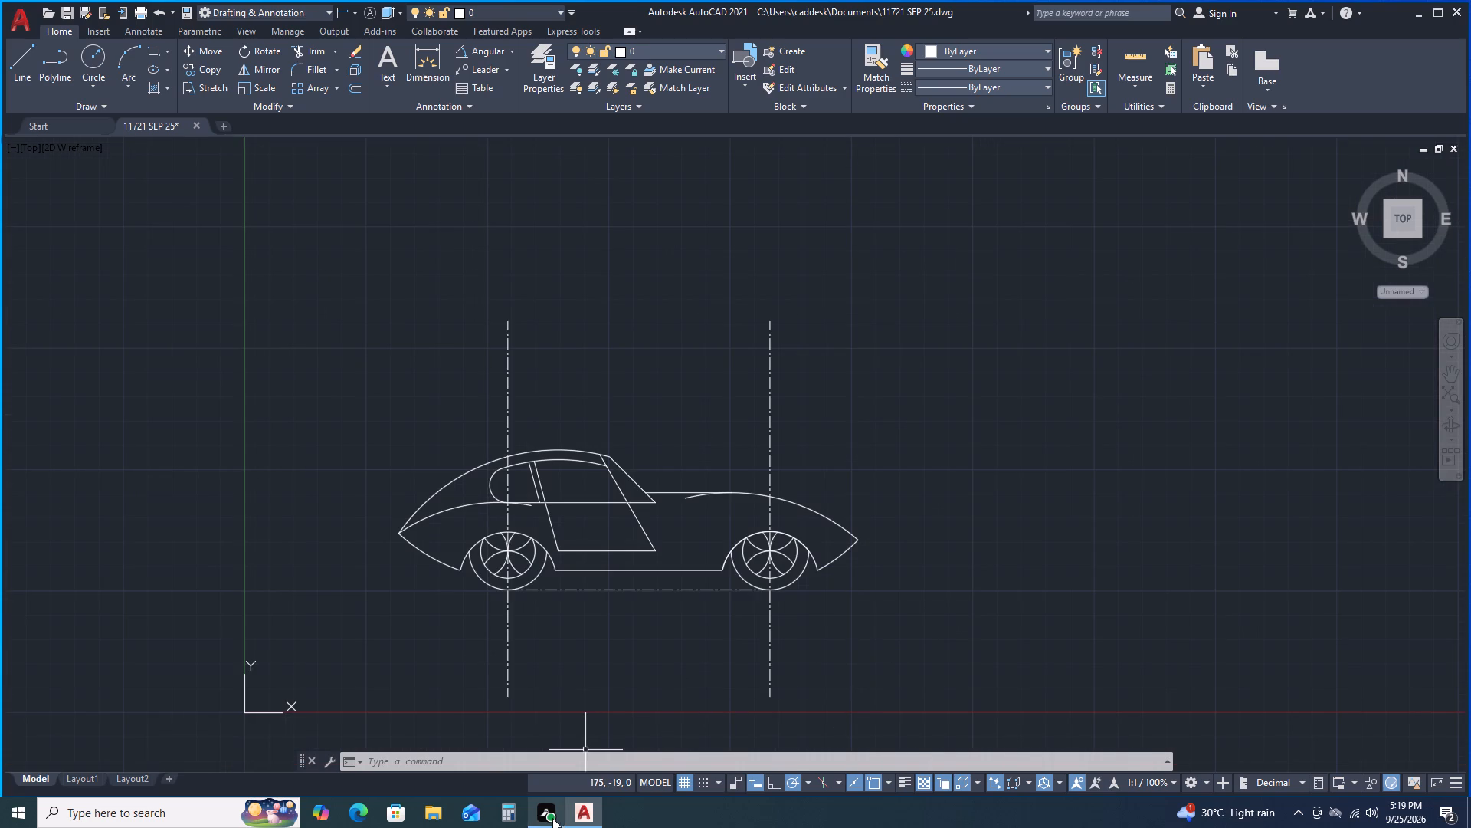
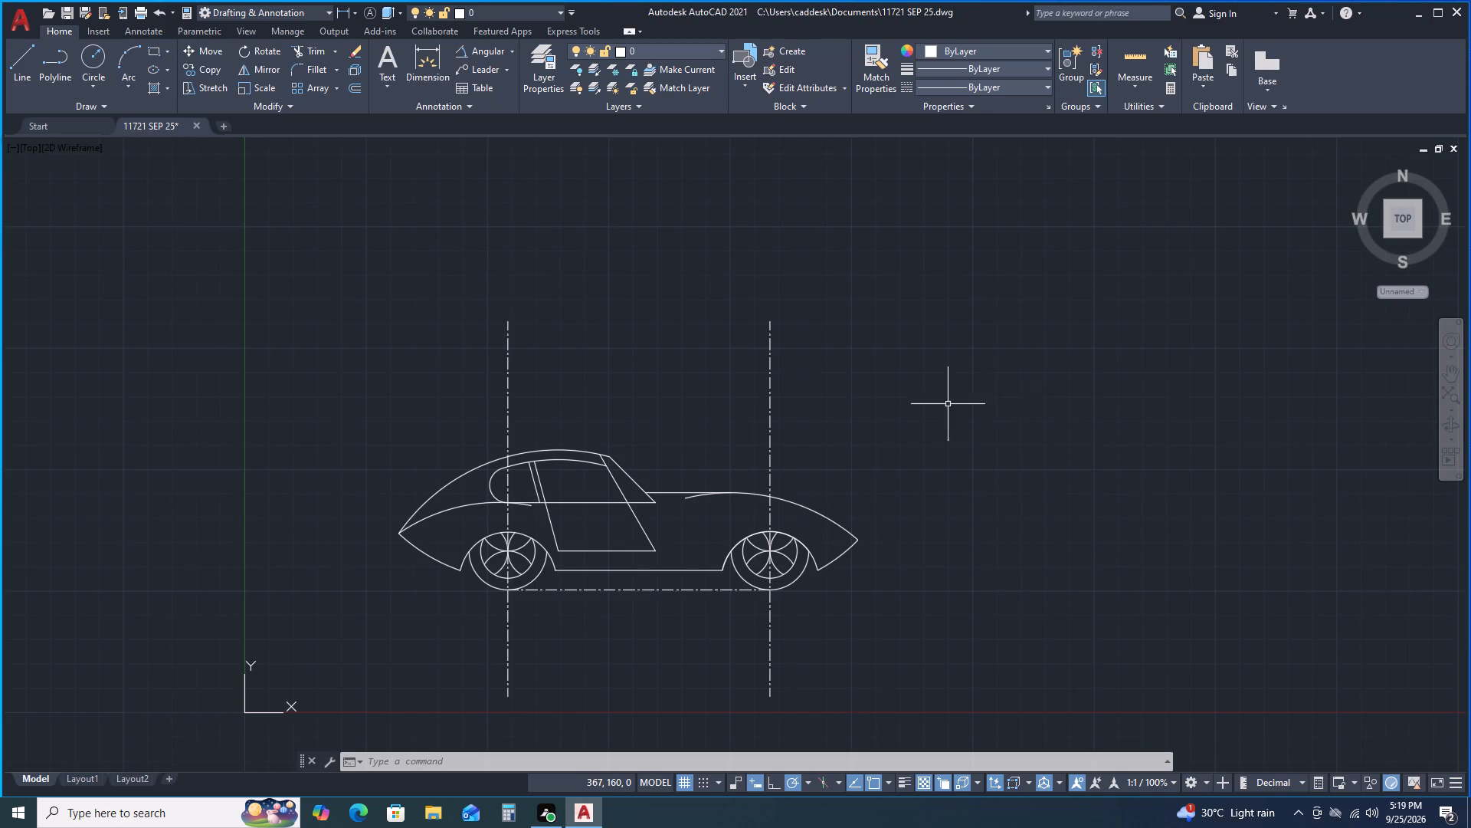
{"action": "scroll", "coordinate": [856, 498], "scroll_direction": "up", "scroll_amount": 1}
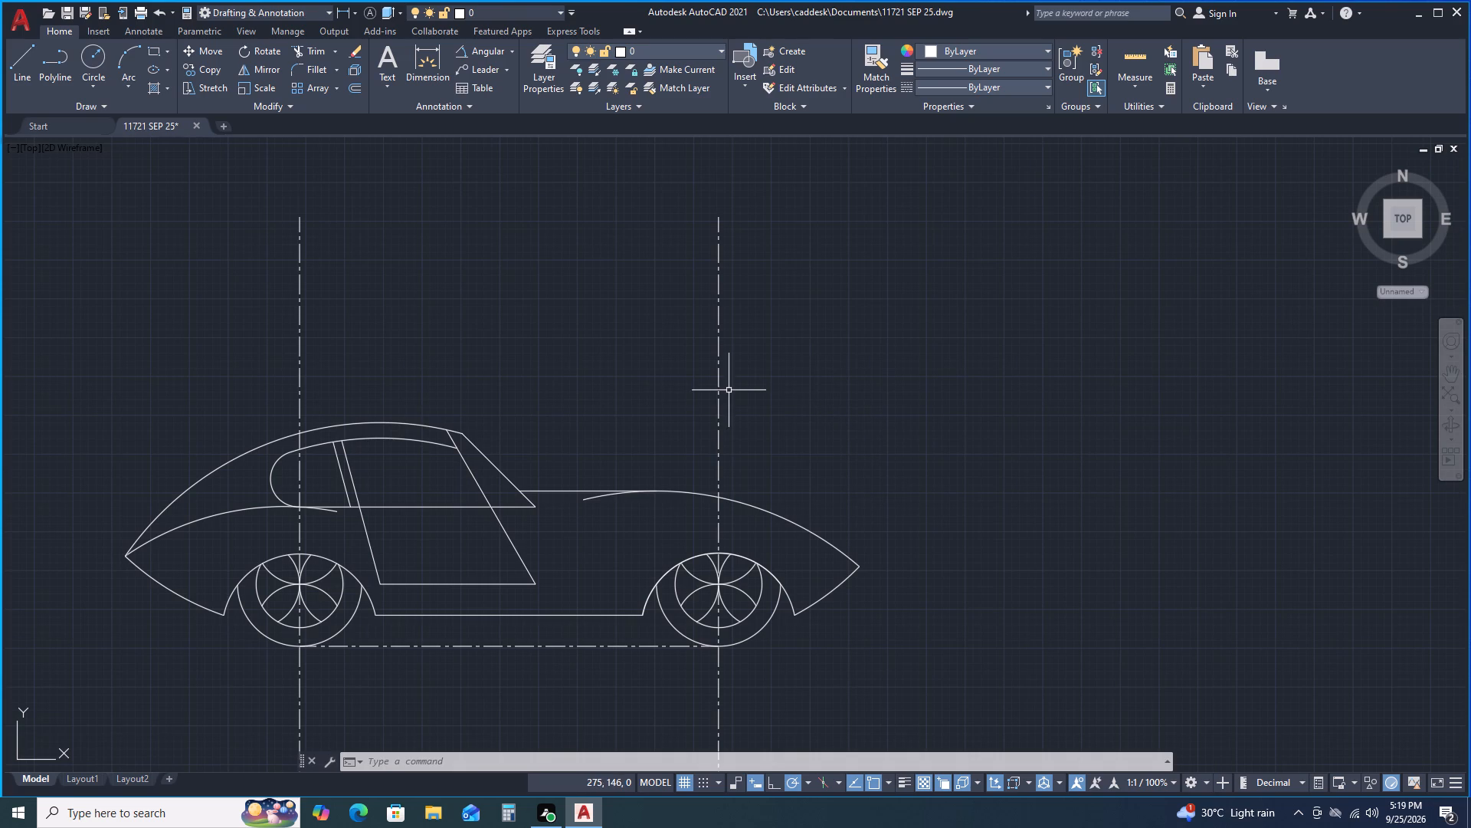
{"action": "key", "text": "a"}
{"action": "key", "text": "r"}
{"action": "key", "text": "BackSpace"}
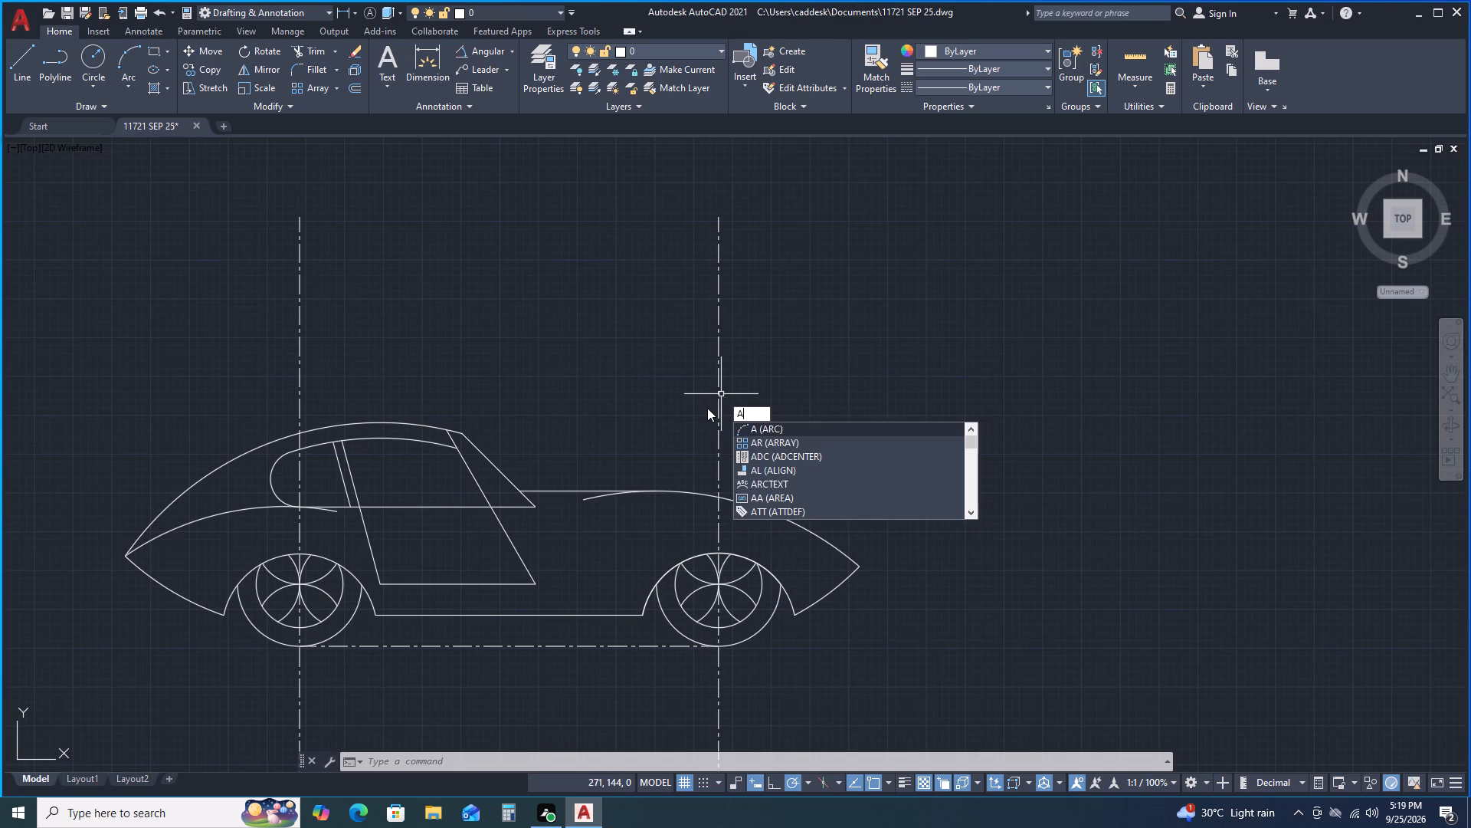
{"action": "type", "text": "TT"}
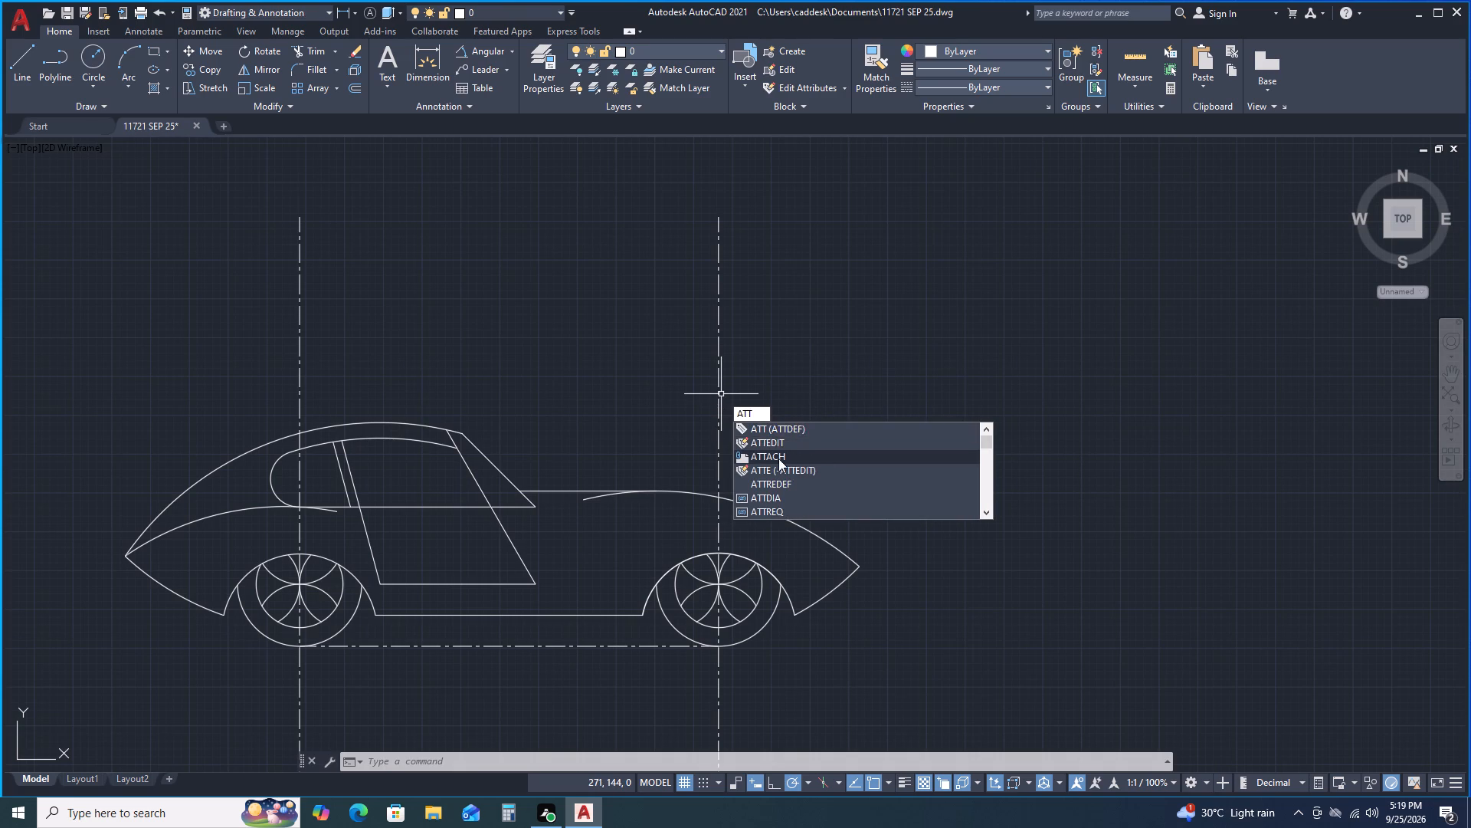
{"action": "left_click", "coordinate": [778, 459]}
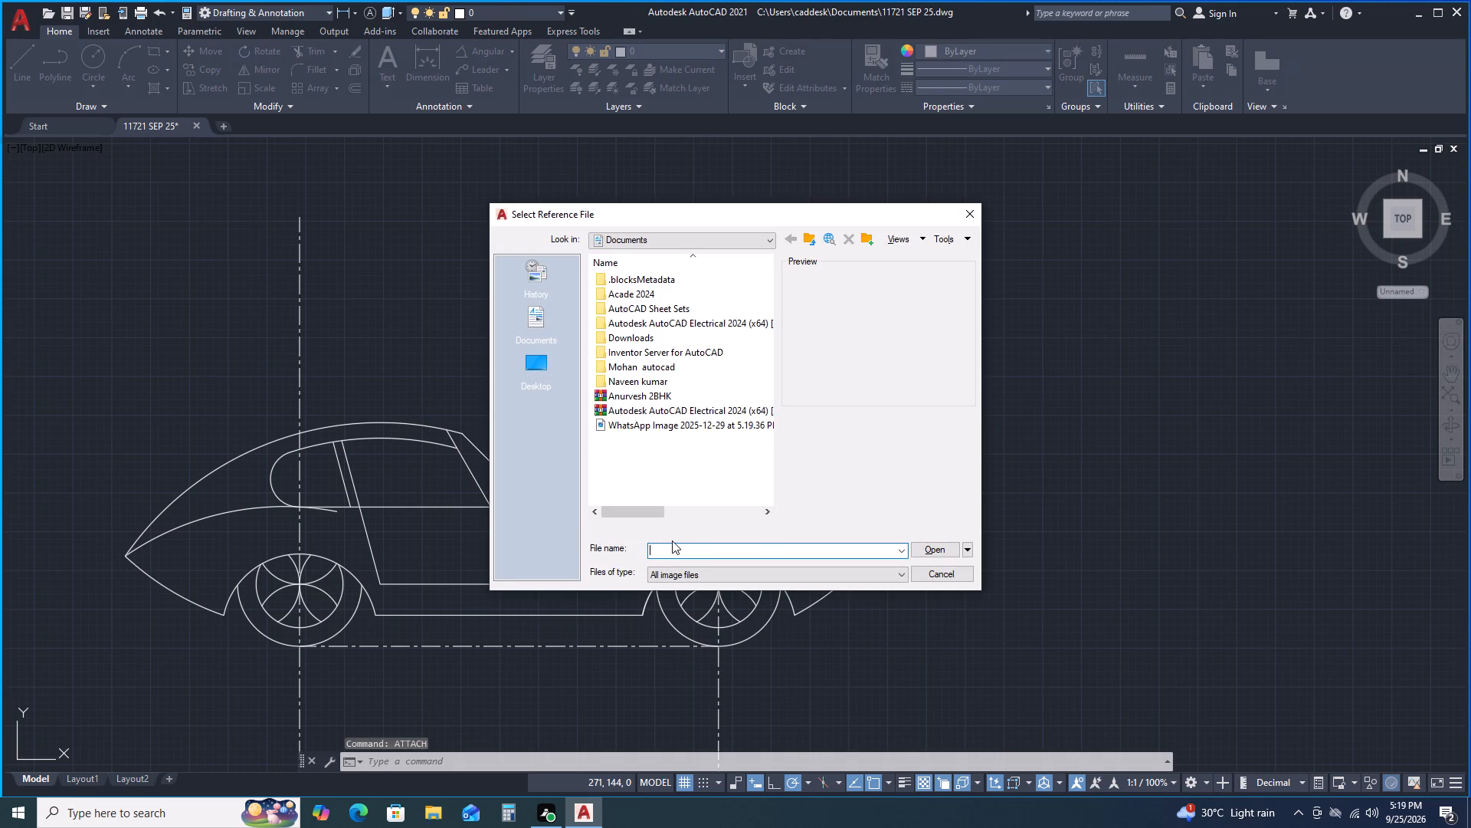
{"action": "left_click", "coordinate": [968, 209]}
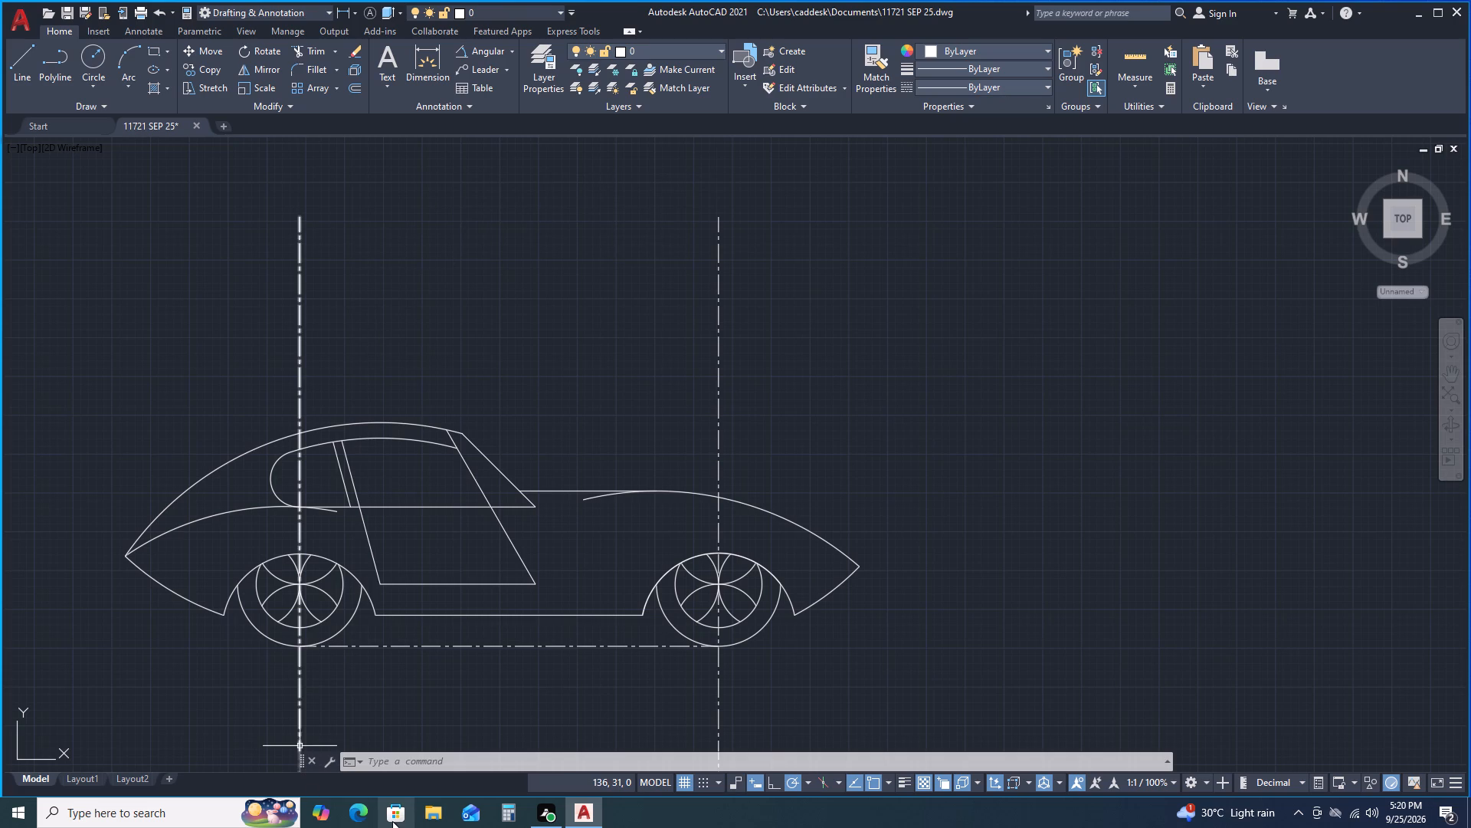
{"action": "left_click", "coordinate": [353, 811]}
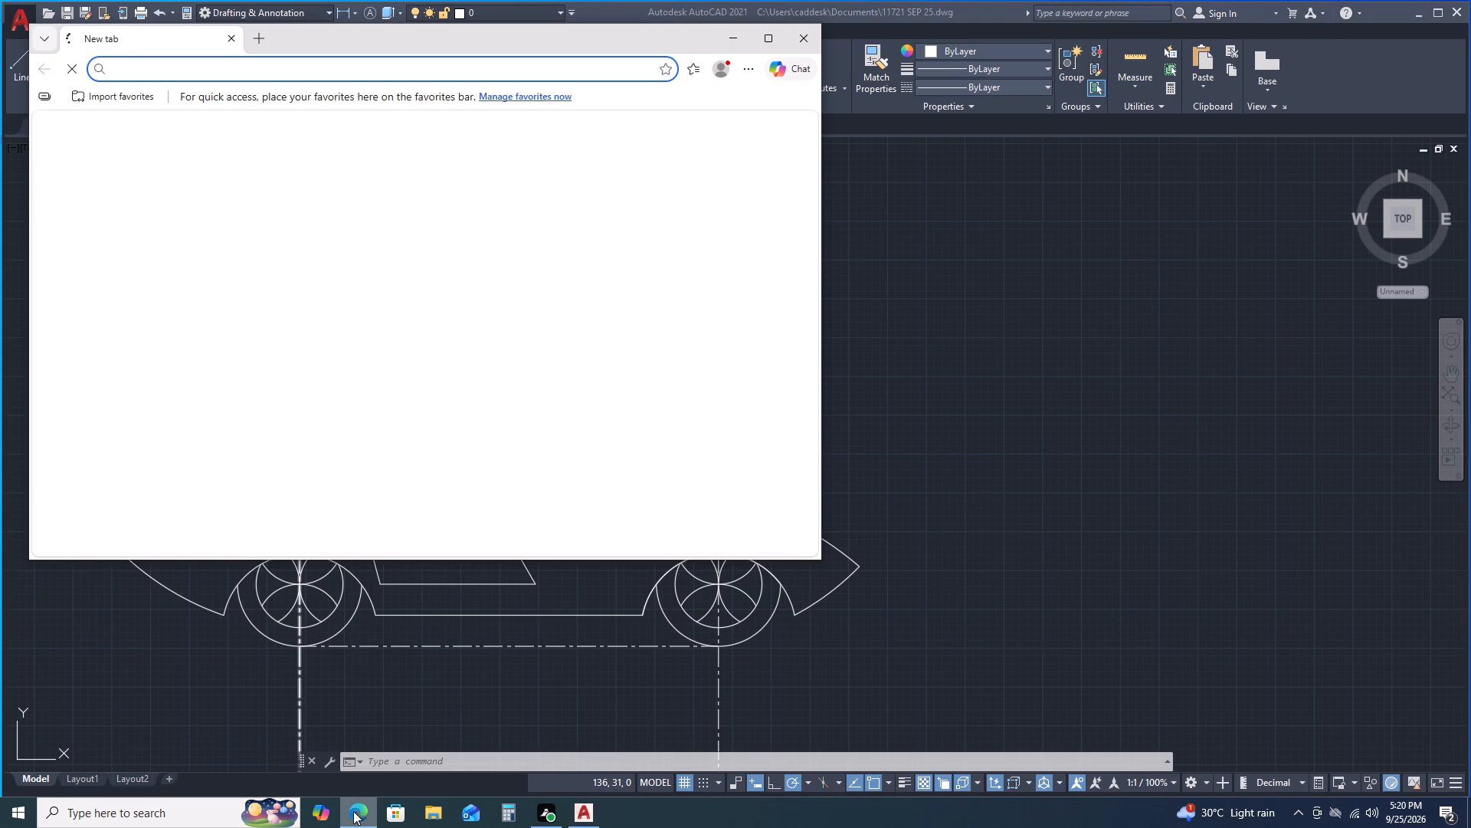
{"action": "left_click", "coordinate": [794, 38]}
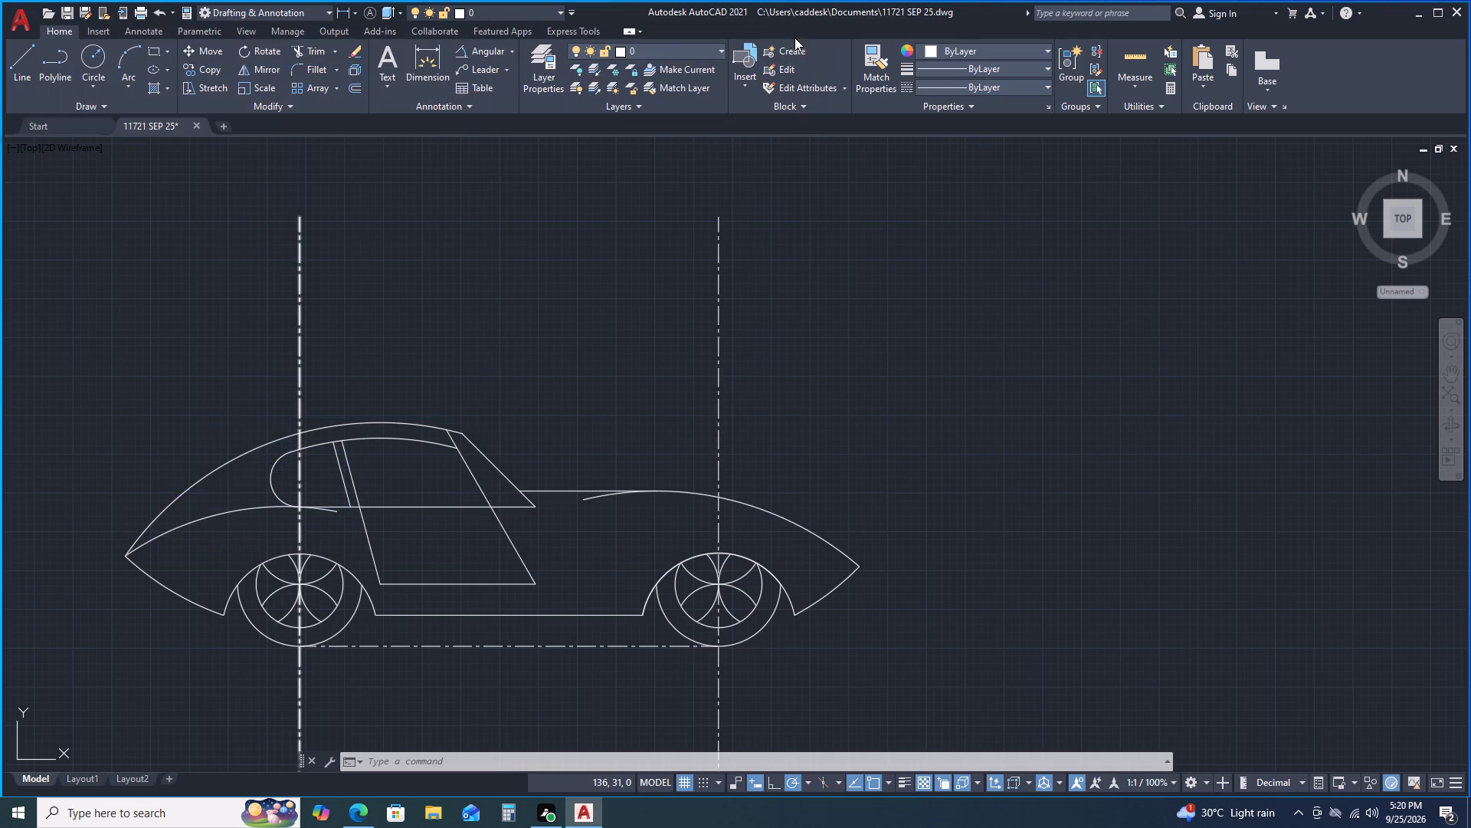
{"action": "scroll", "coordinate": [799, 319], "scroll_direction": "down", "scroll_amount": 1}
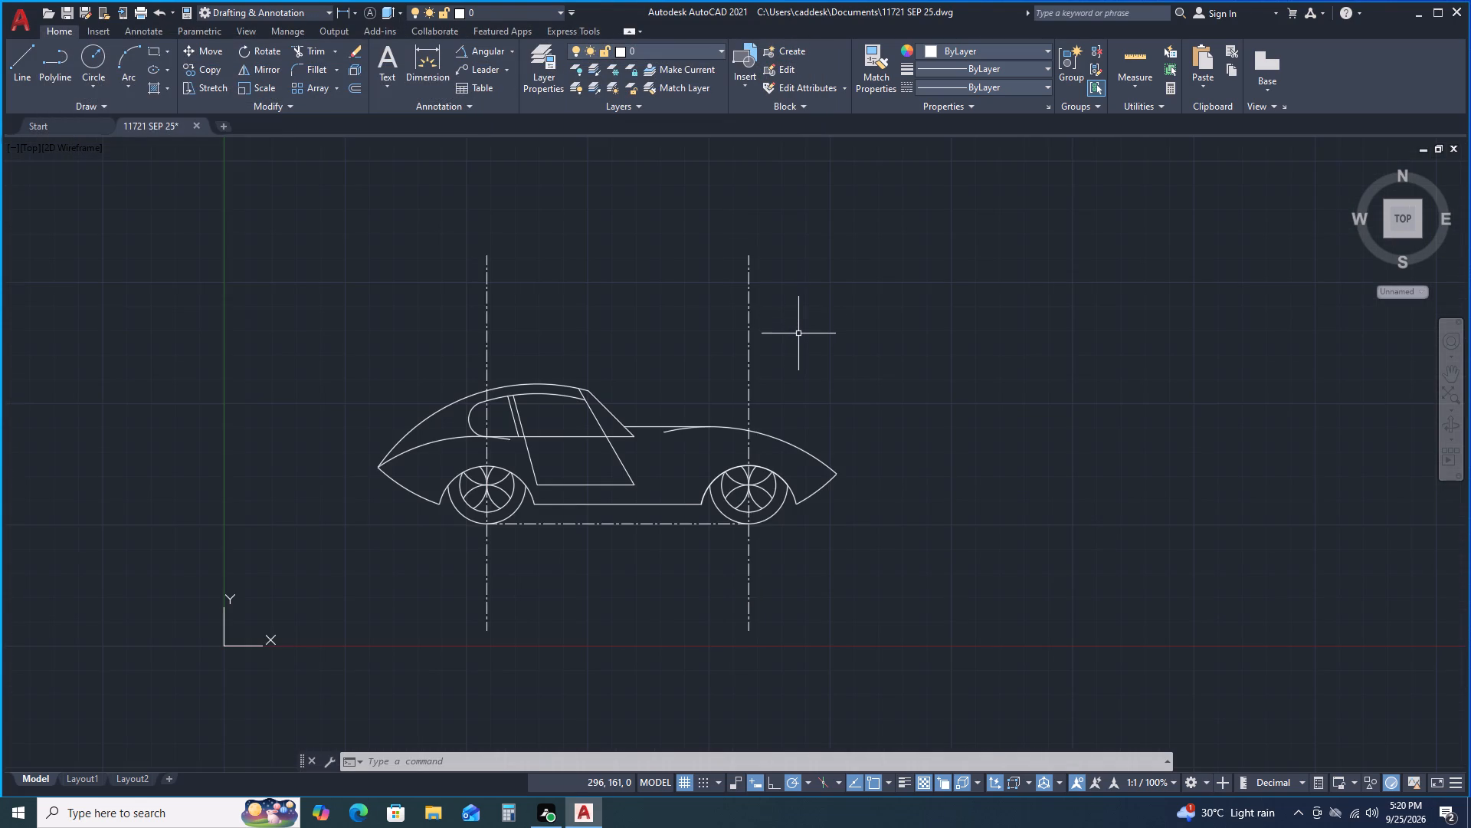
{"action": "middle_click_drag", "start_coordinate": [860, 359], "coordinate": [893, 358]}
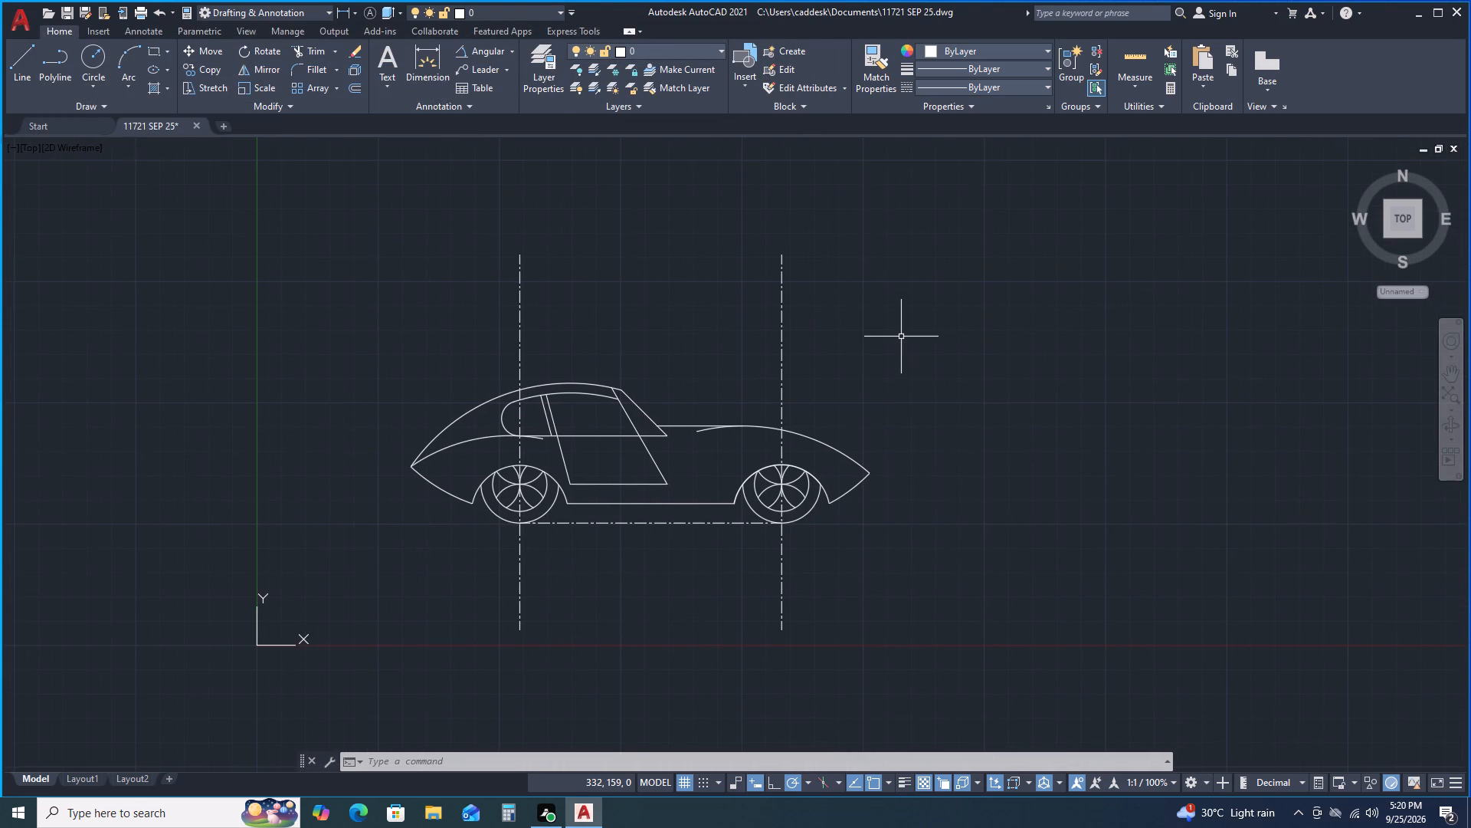
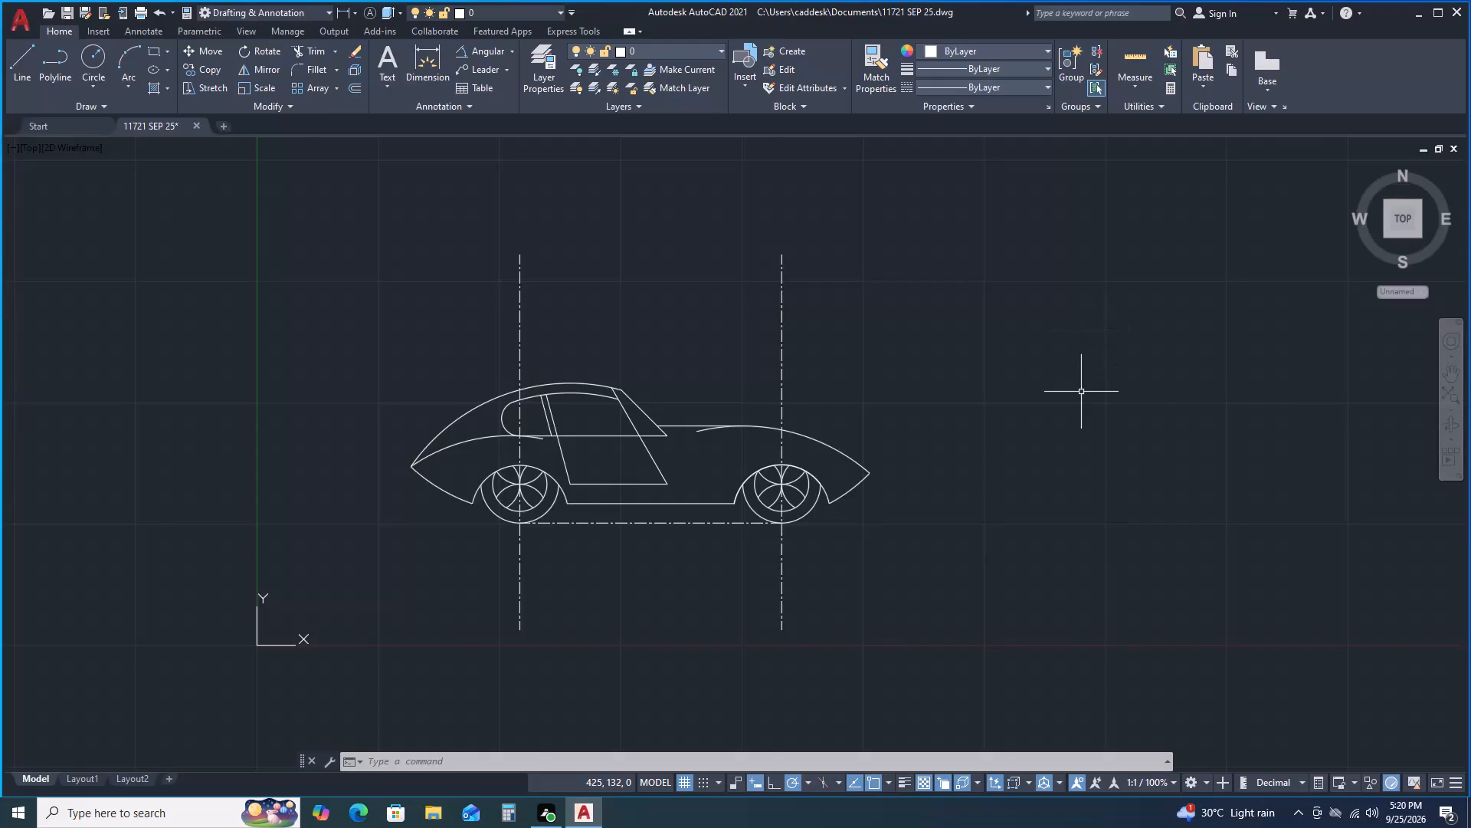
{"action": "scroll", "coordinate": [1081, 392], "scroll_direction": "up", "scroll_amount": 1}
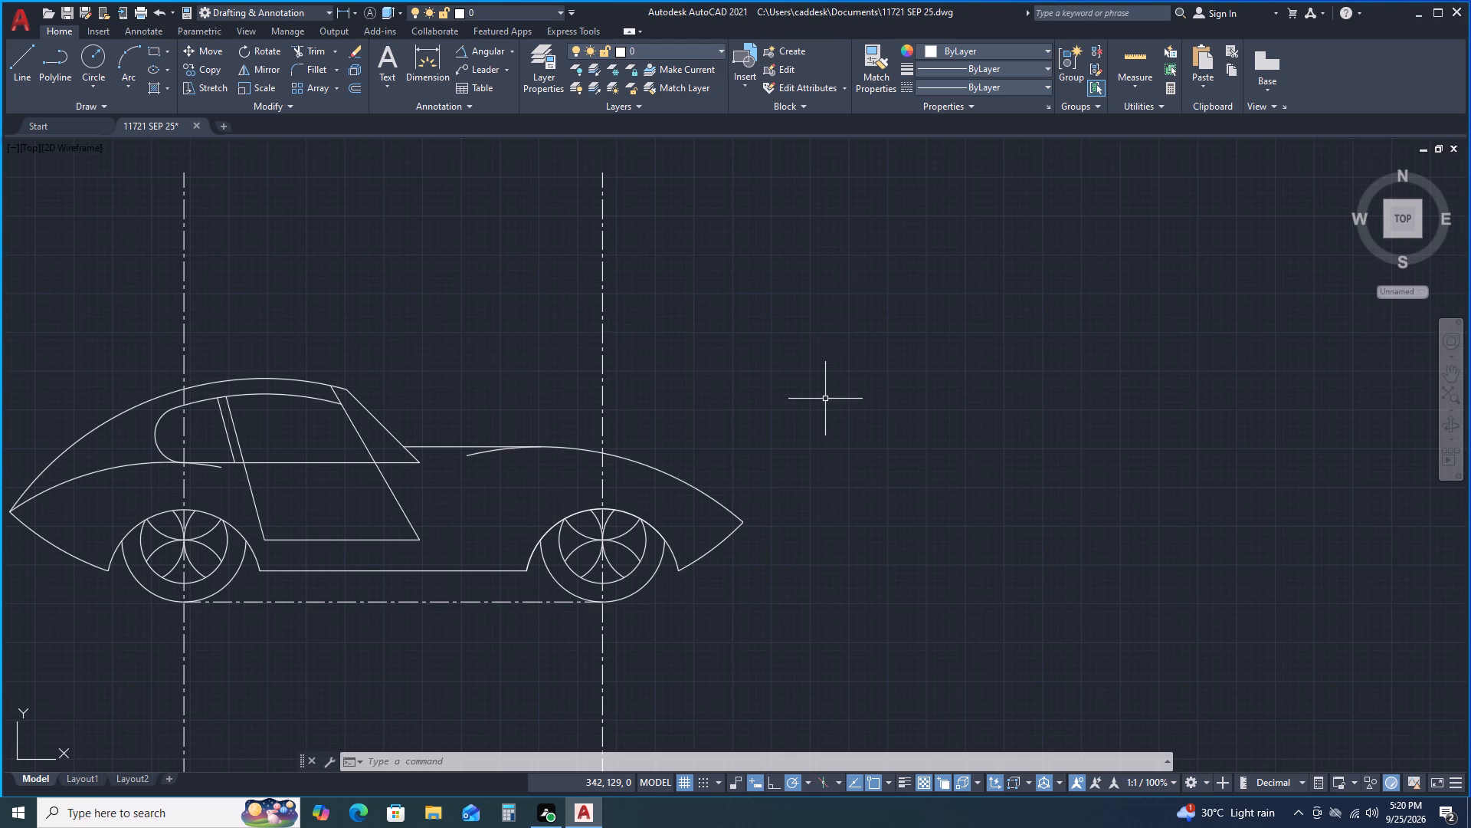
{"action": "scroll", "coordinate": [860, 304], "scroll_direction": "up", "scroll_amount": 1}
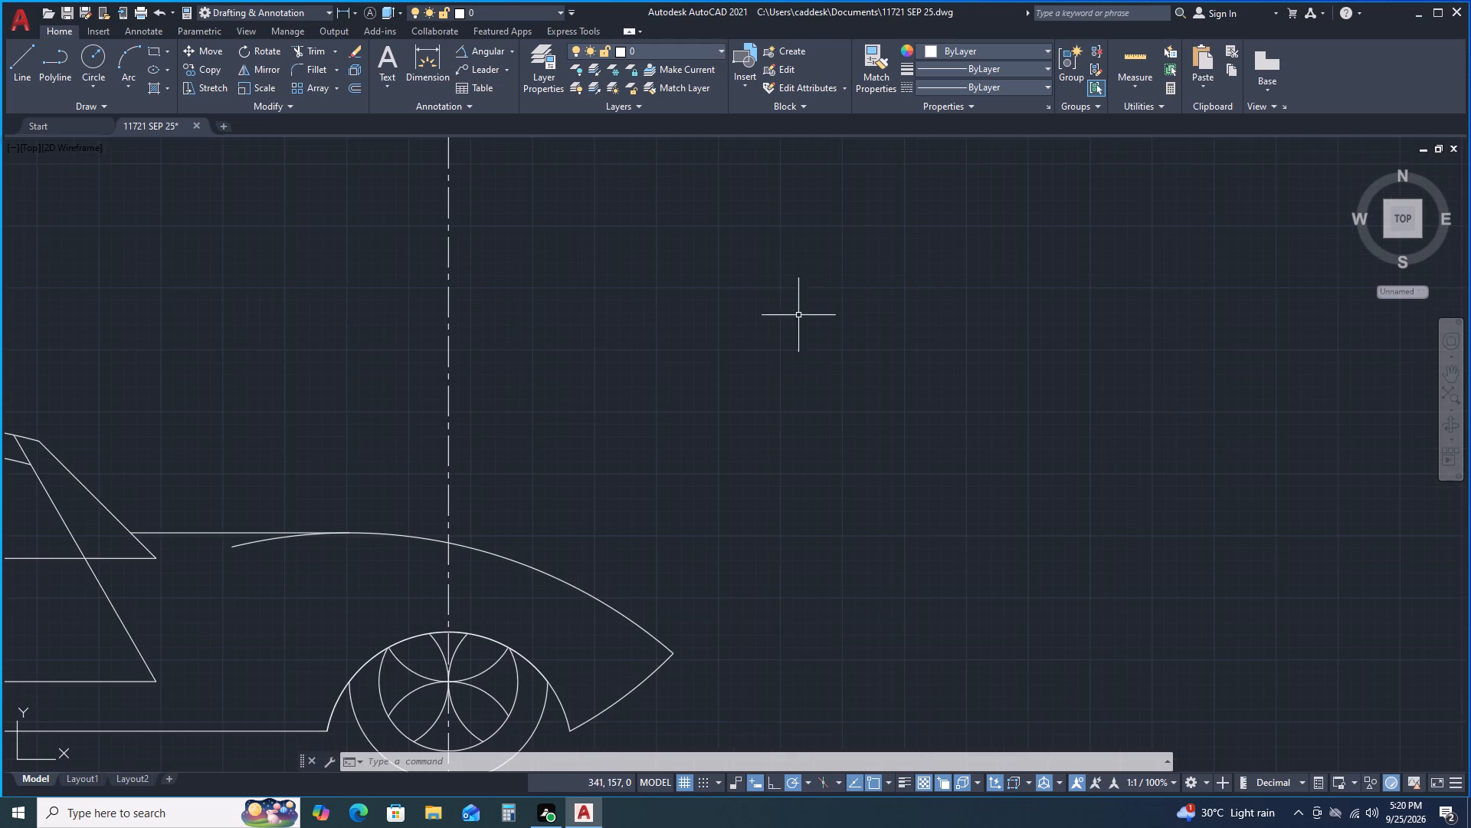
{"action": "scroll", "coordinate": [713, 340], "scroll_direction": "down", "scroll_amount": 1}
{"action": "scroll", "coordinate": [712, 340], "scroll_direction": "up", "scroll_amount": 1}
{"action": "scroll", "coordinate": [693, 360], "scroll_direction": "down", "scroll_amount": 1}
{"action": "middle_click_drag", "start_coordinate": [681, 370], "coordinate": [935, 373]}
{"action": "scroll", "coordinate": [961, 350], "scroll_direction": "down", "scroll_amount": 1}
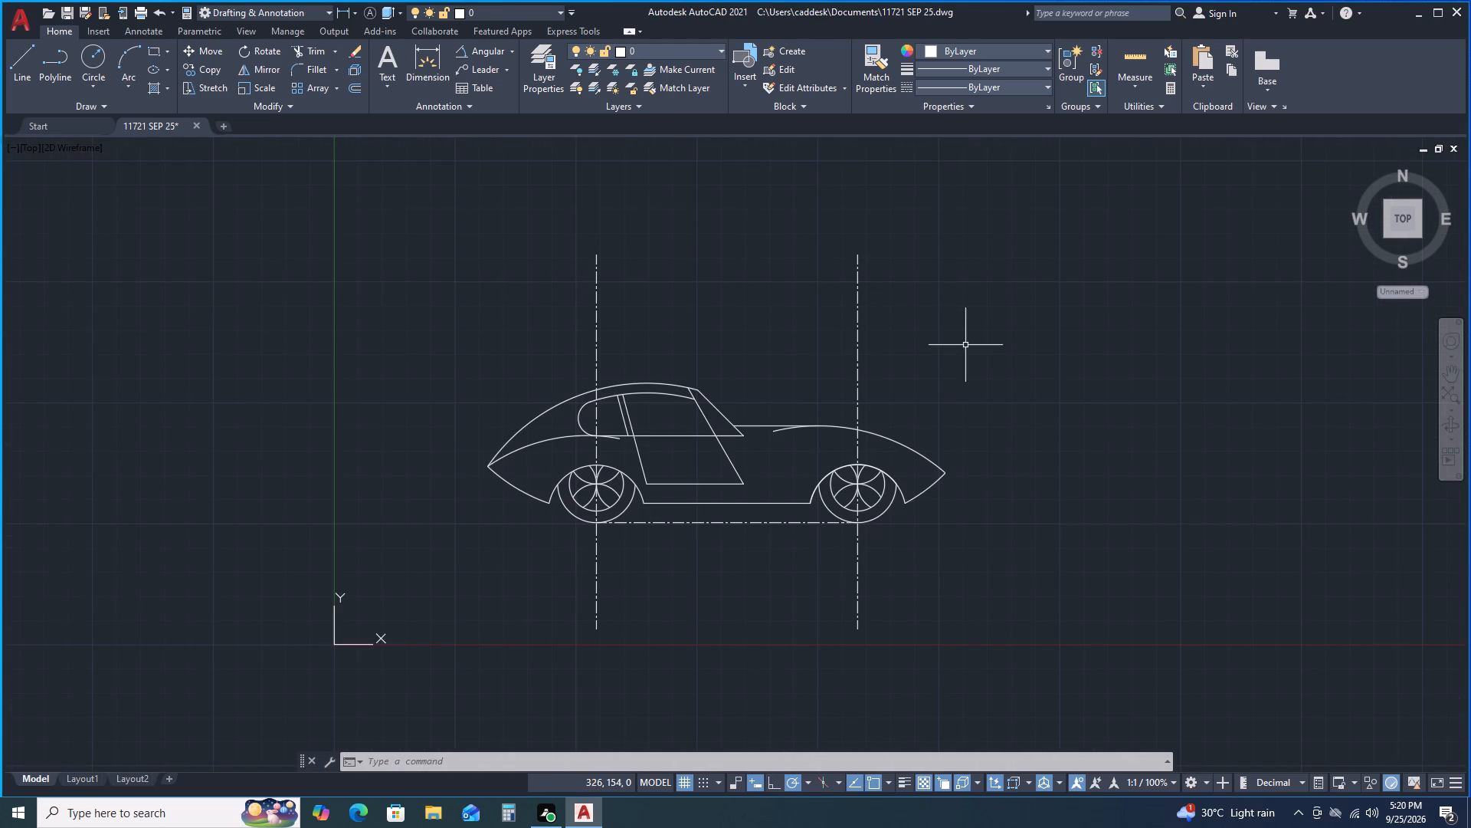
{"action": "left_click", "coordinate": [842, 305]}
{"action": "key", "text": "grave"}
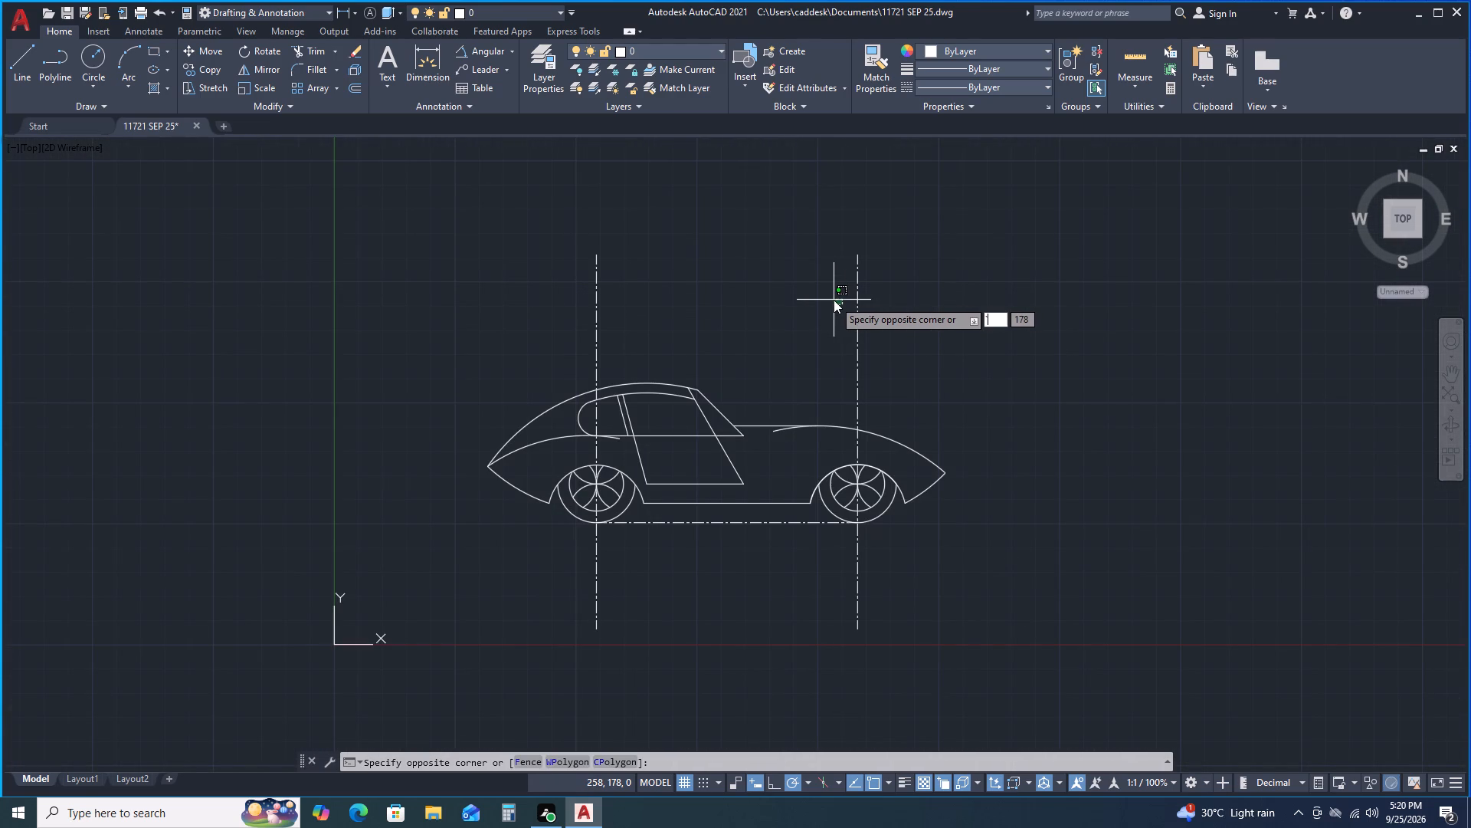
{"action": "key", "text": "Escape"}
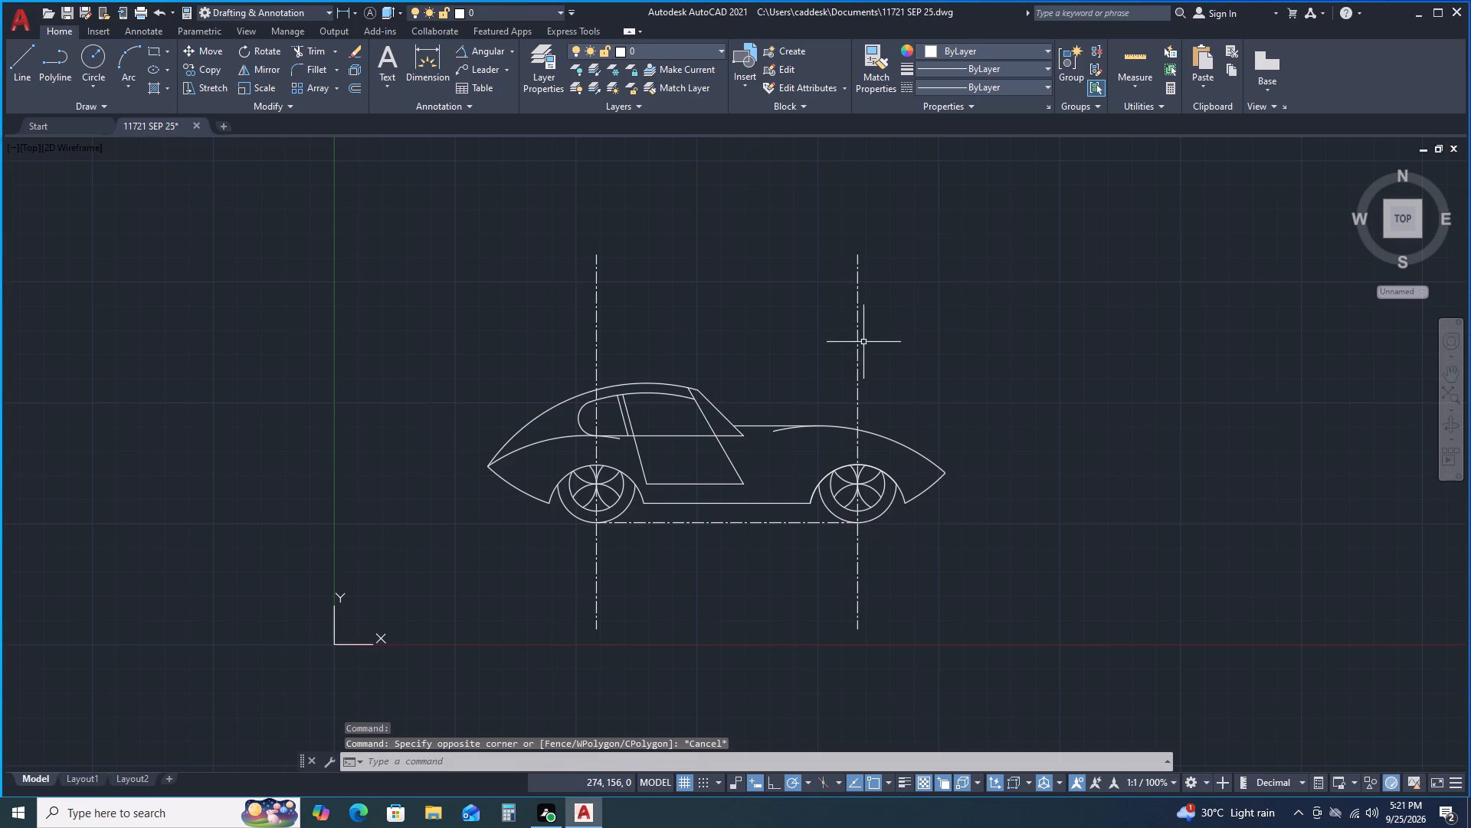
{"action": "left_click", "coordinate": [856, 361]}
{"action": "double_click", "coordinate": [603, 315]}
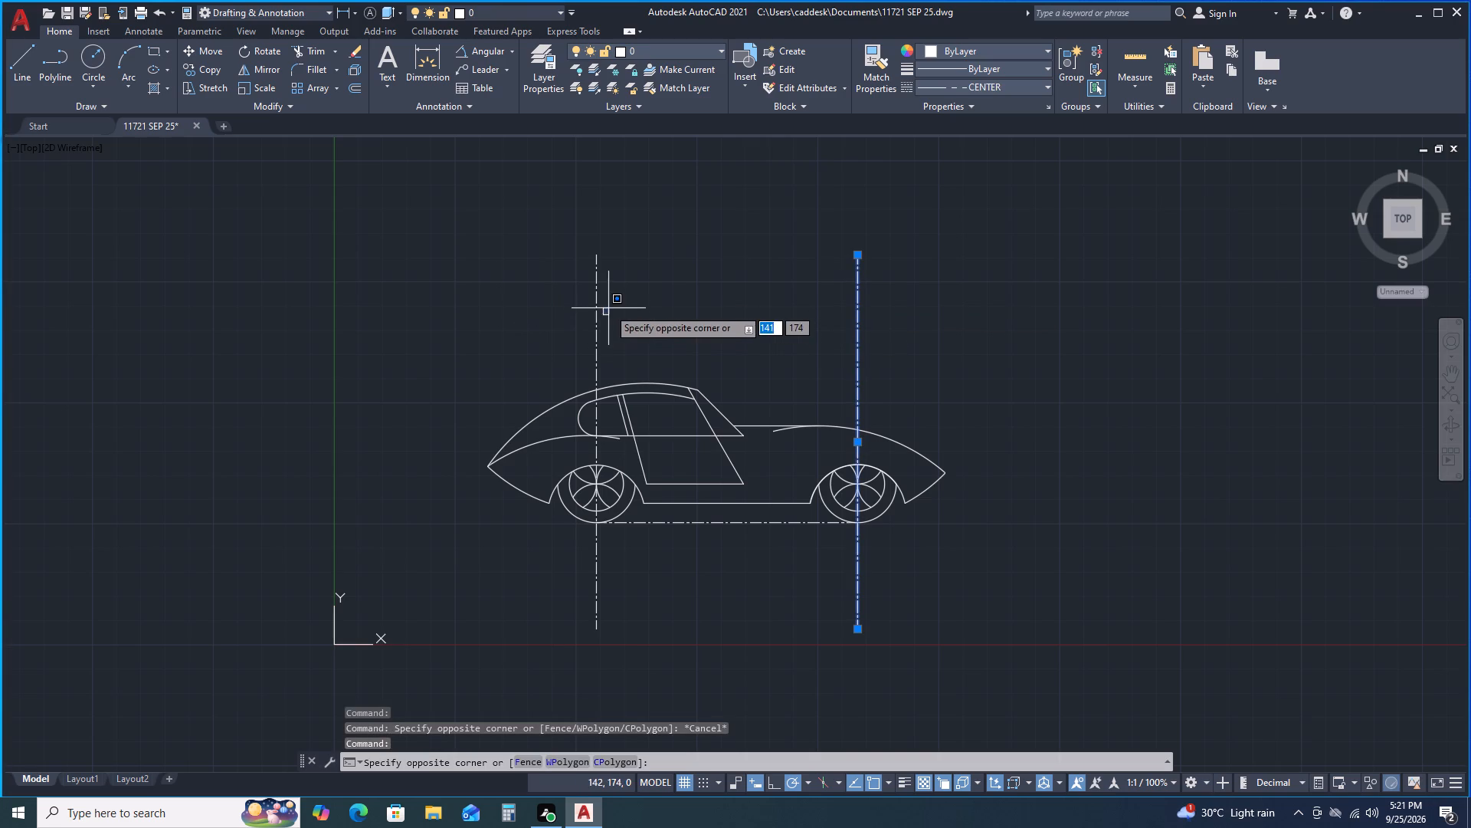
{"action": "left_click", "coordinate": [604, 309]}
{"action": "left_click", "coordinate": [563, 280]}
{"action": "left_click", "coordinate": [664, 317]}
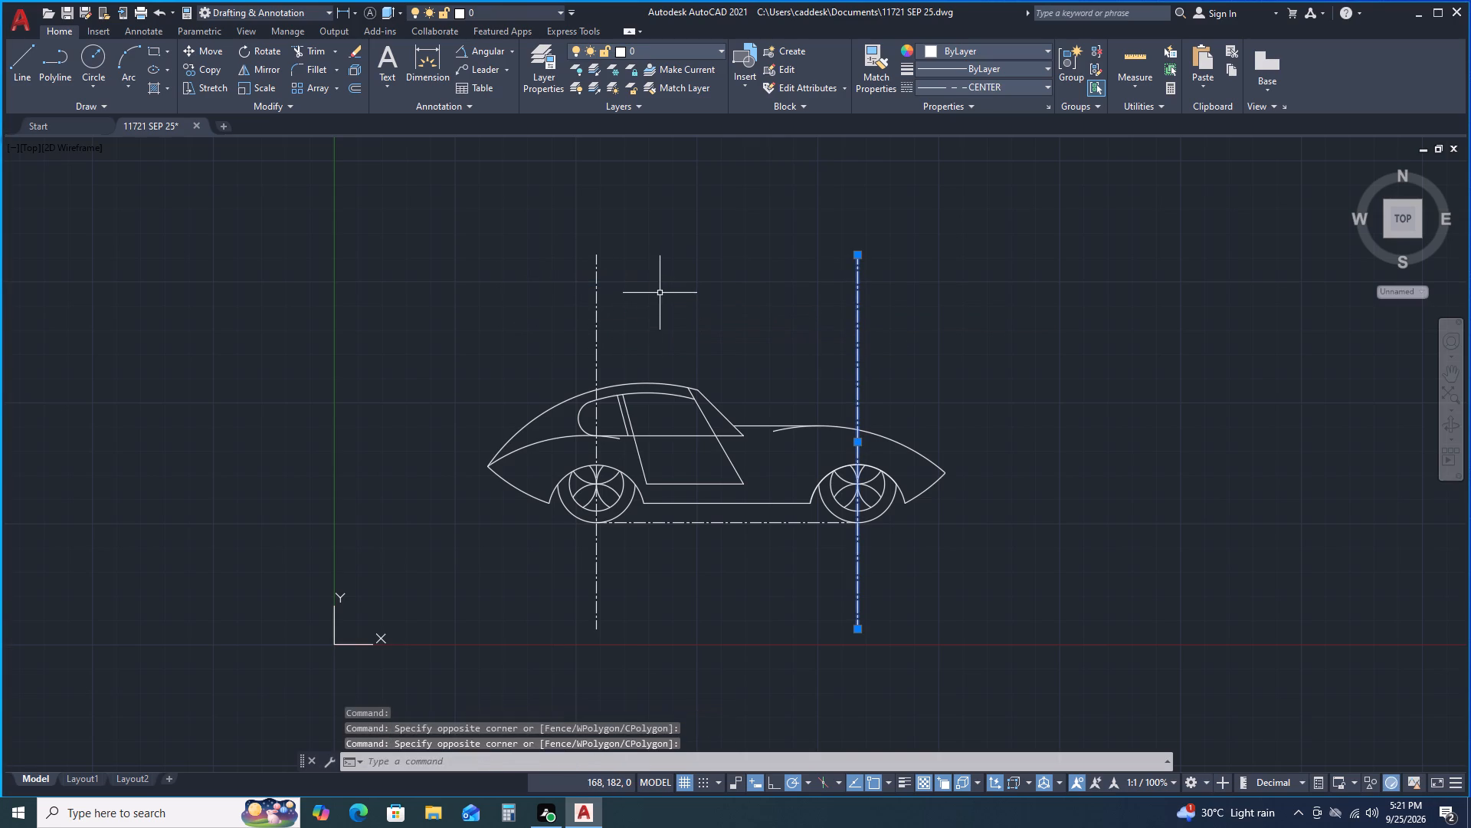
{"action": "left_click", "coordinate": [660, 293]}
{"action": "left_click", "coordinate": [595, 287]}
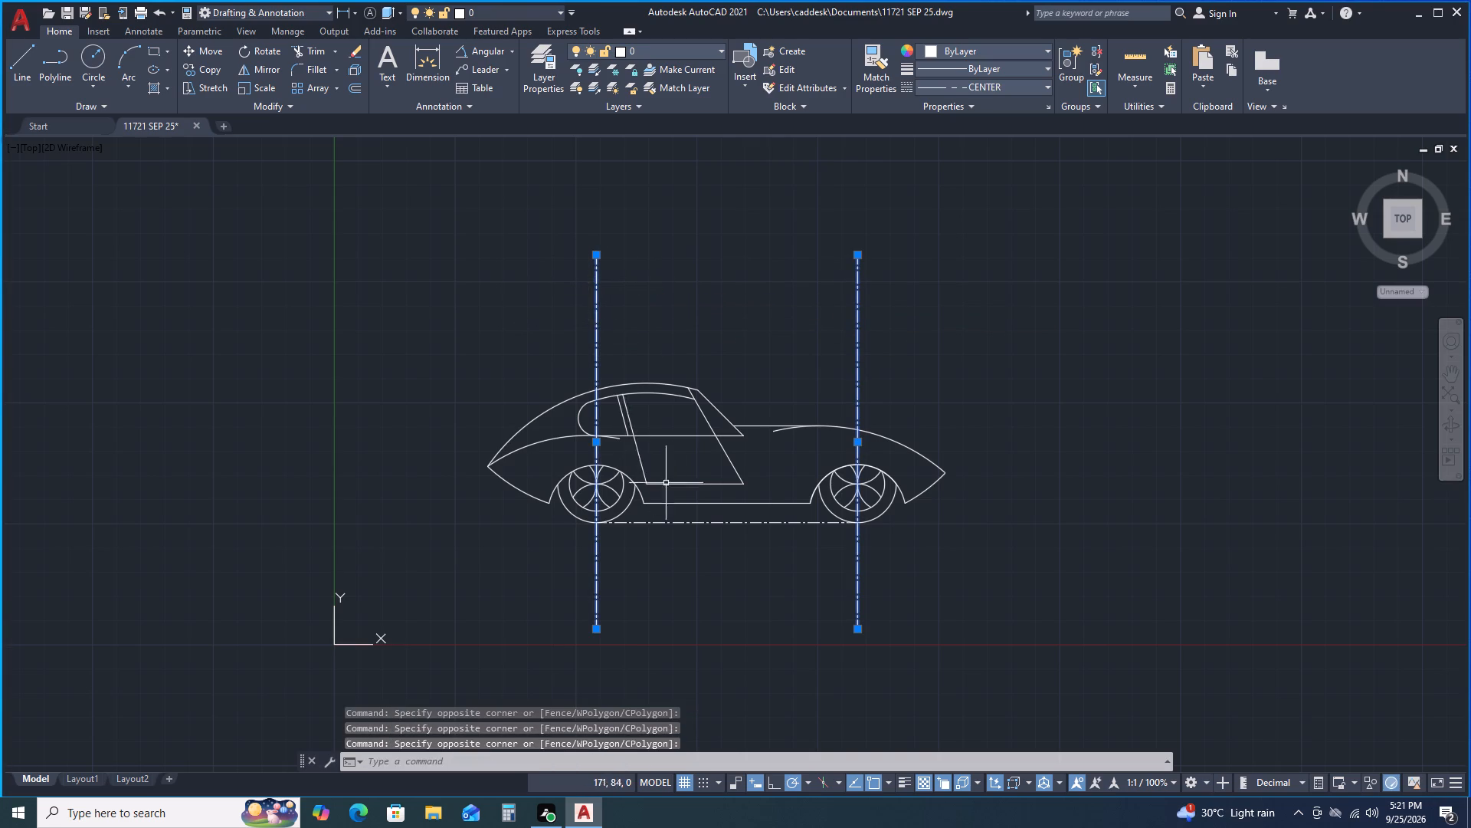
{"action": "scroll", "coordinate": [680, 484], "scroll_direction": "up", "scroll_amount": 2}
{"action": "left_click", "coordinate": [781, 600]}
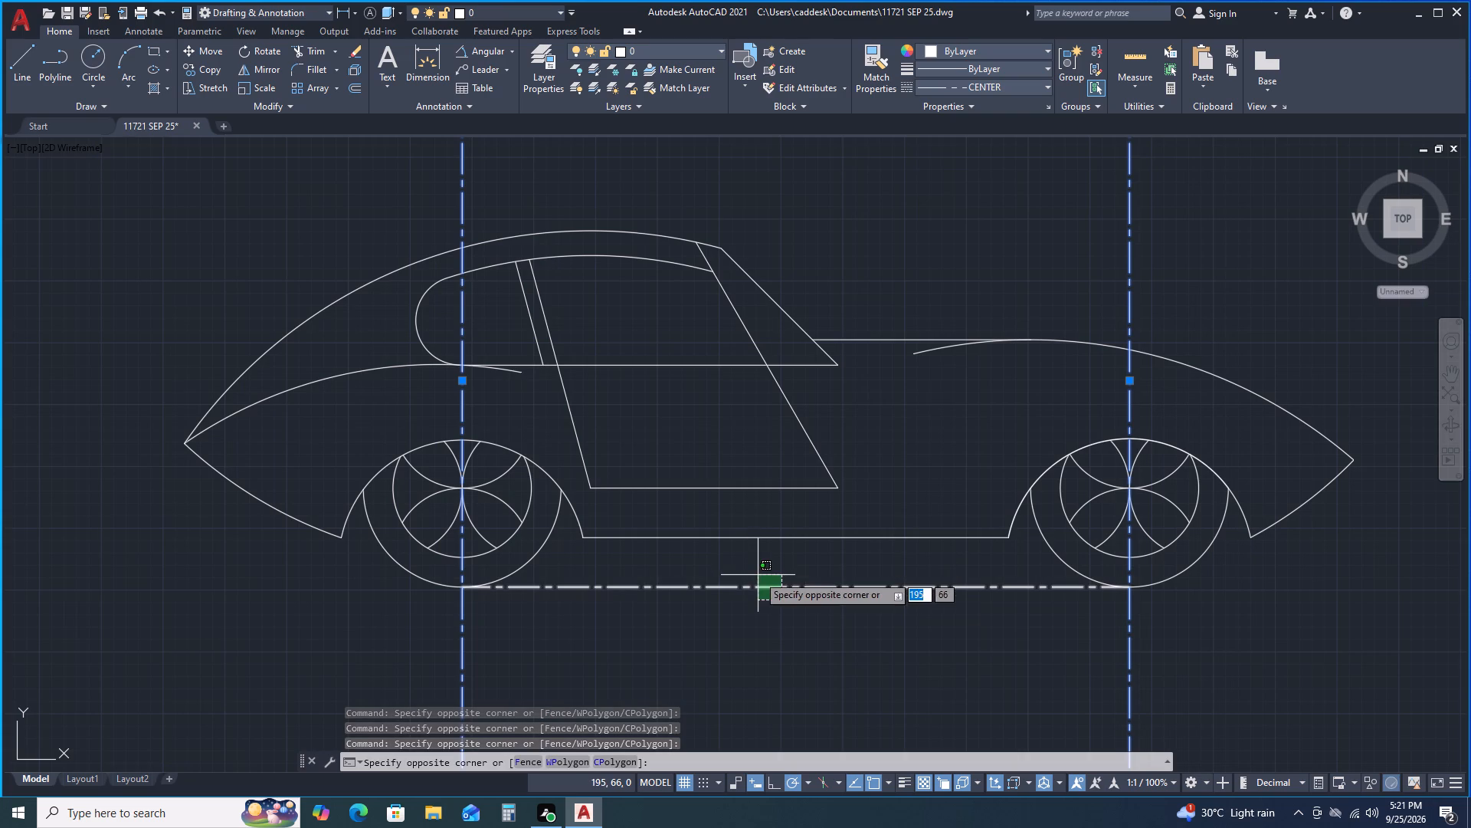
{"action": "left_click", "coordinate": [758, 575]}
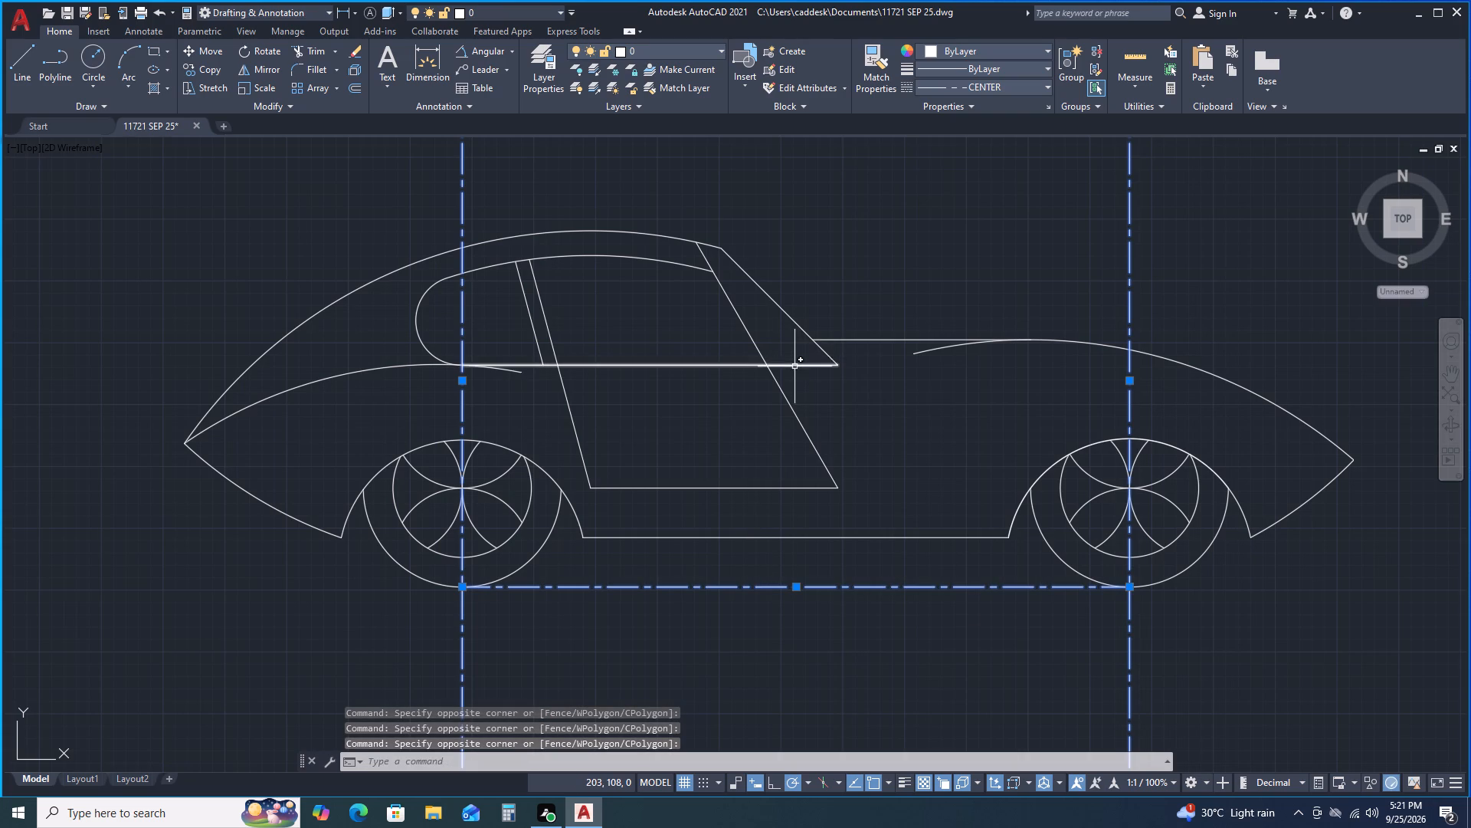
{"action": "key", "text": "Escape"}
Examine the whole car profile, checking the body outline, cabin and door lines, hood arc, wheels and centre lines.
{"action": "scroll", "coordinate": [802, 363], "scroll_direction": "down", "scroll_amount": 1}
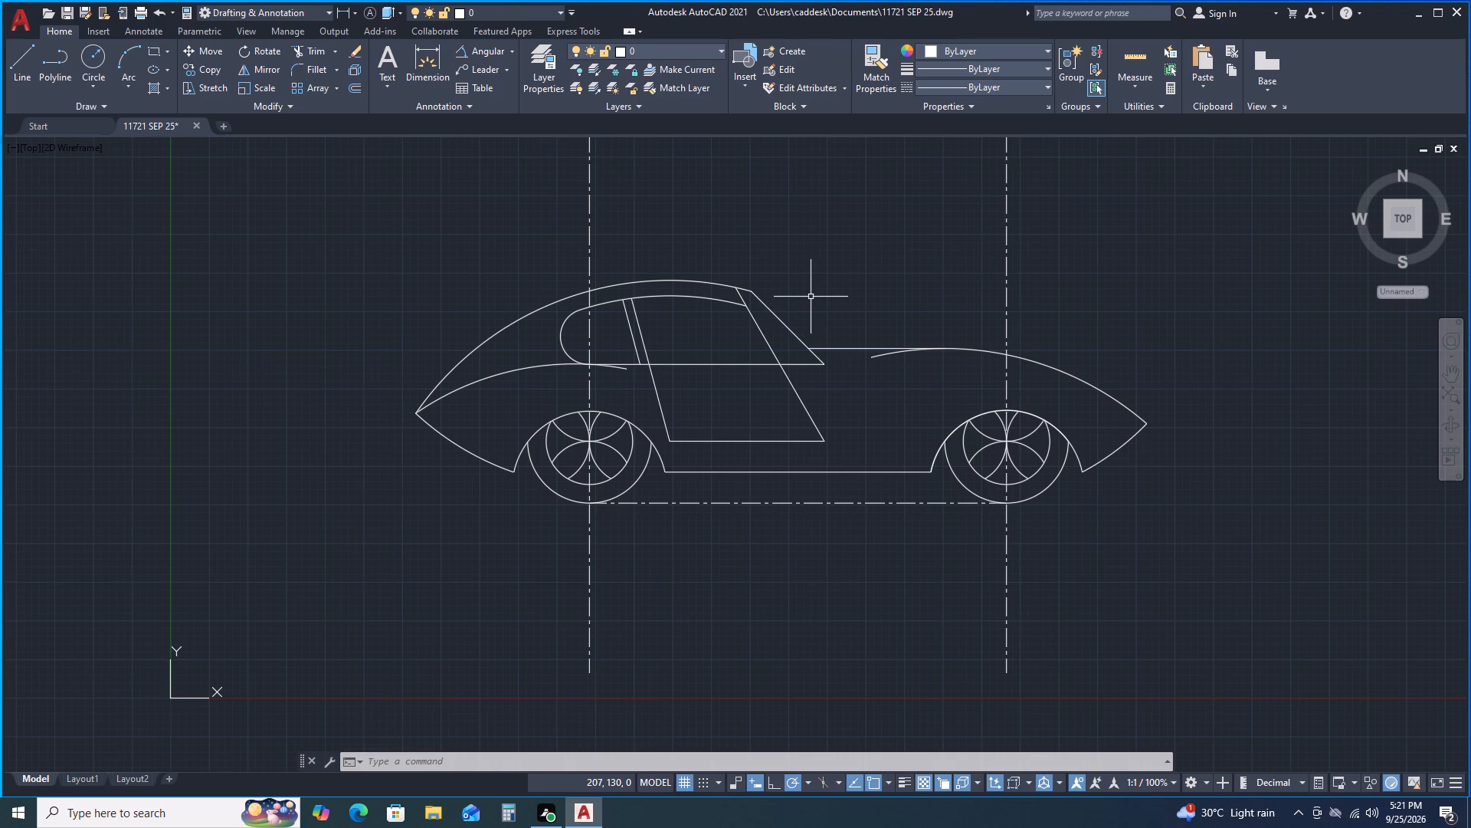
{"action": "middle_click_drag", "start_coordinate": [1094, 306], "coordinate": [1093, 381]}
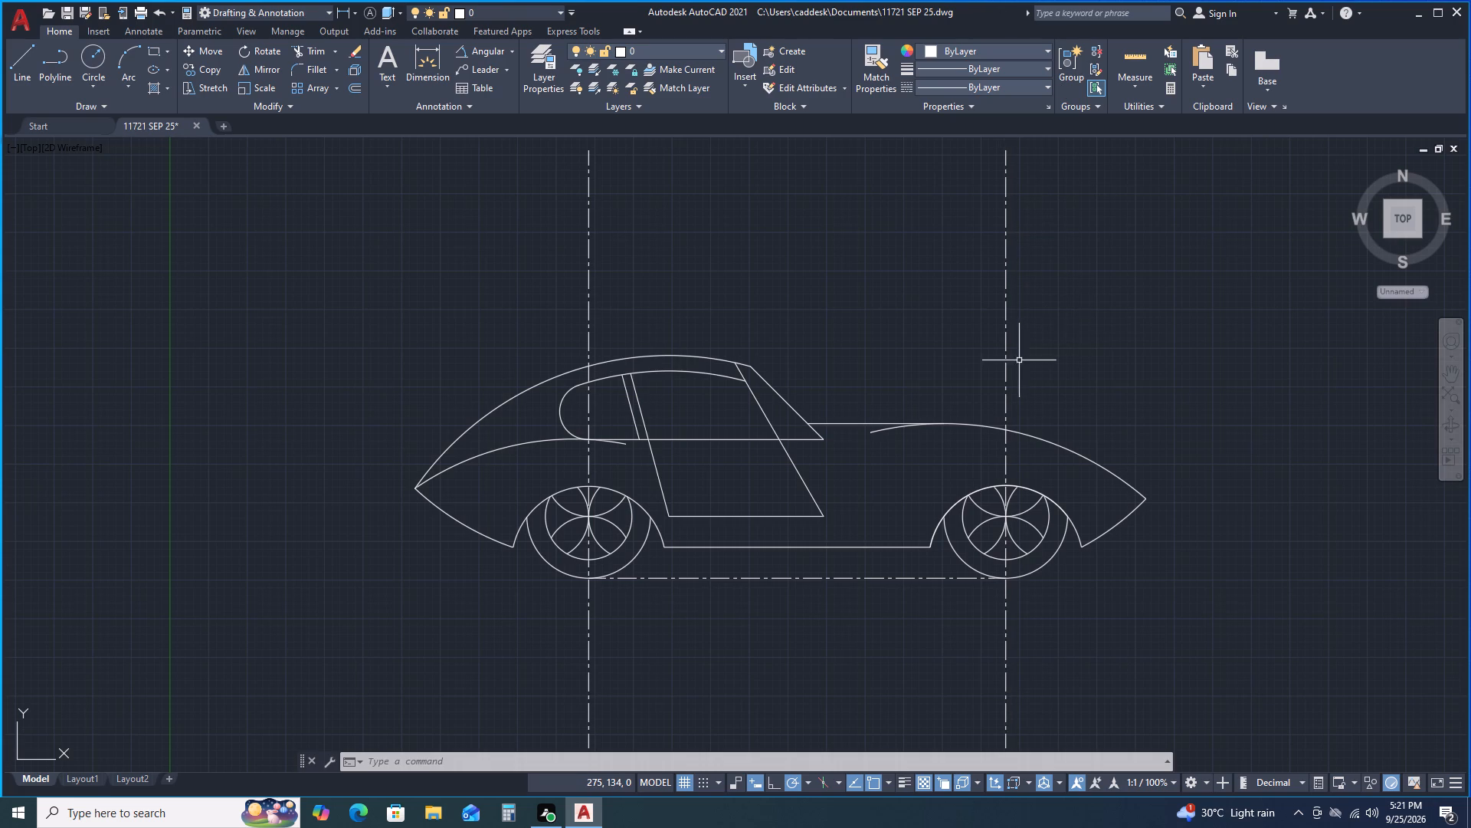
{"action": "scroll", "coordinate": [1019, 360], "scroll_direction": "up", "scroll_amount": 1}
{"action": "middle_click_drag", "start_coordinate": [1042, 415], "coordinate": [1079, 326]}
{"action": "middle_click", "coordinate": [1089, 282]}
{"action": "scroll", "coordinate": [1089, 281], "scroll_direction": "down", "scroll_amount": 1}
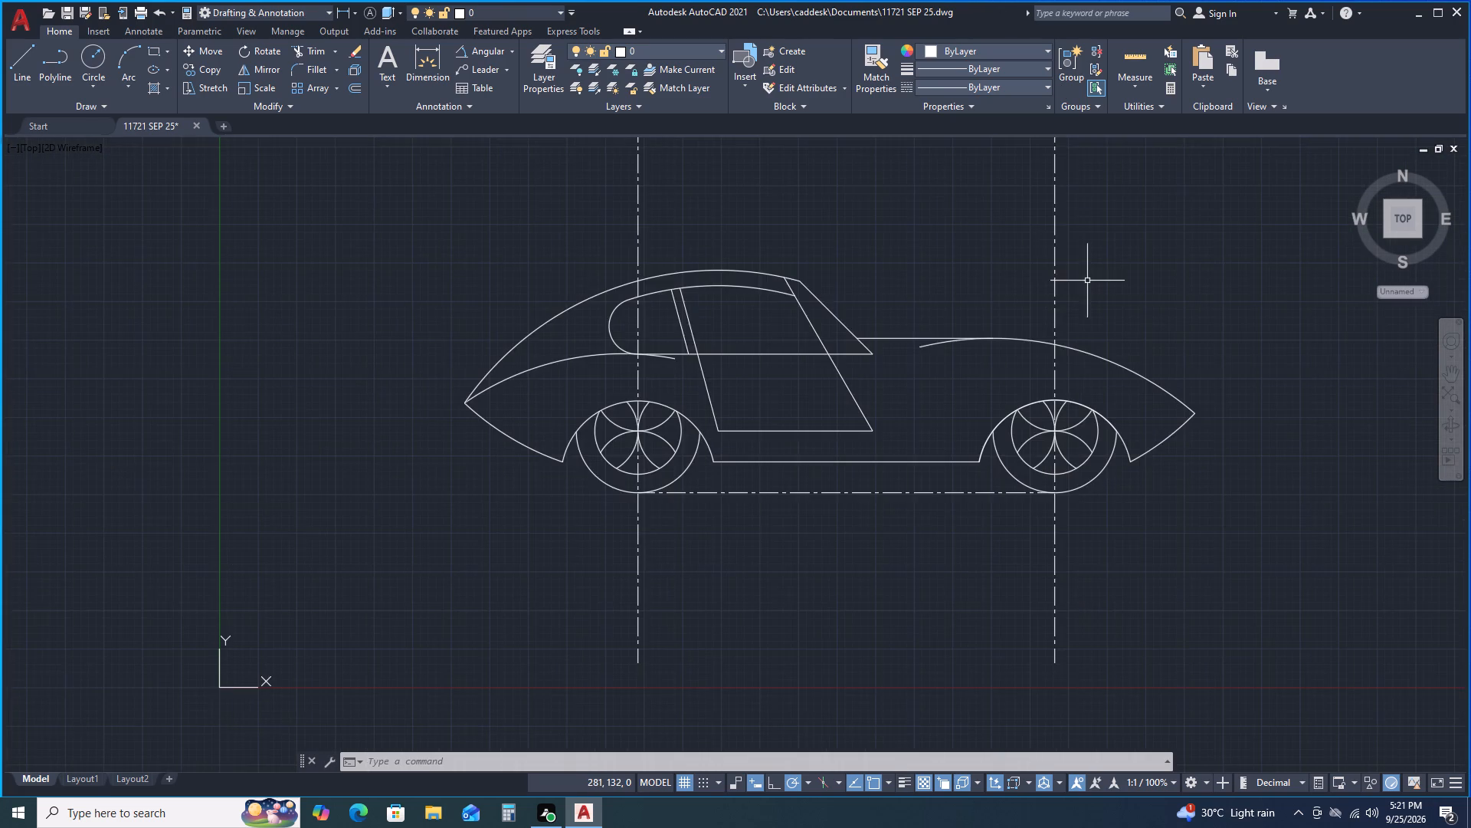
{"action": "scroll", "coordinate": [1047, 278], "scroll_direction": "down", "scroll_amount": 1}
{"action": "middle_click_drag", "start_coordinate": [1155, 252], "coordinate": [1052, 327]}
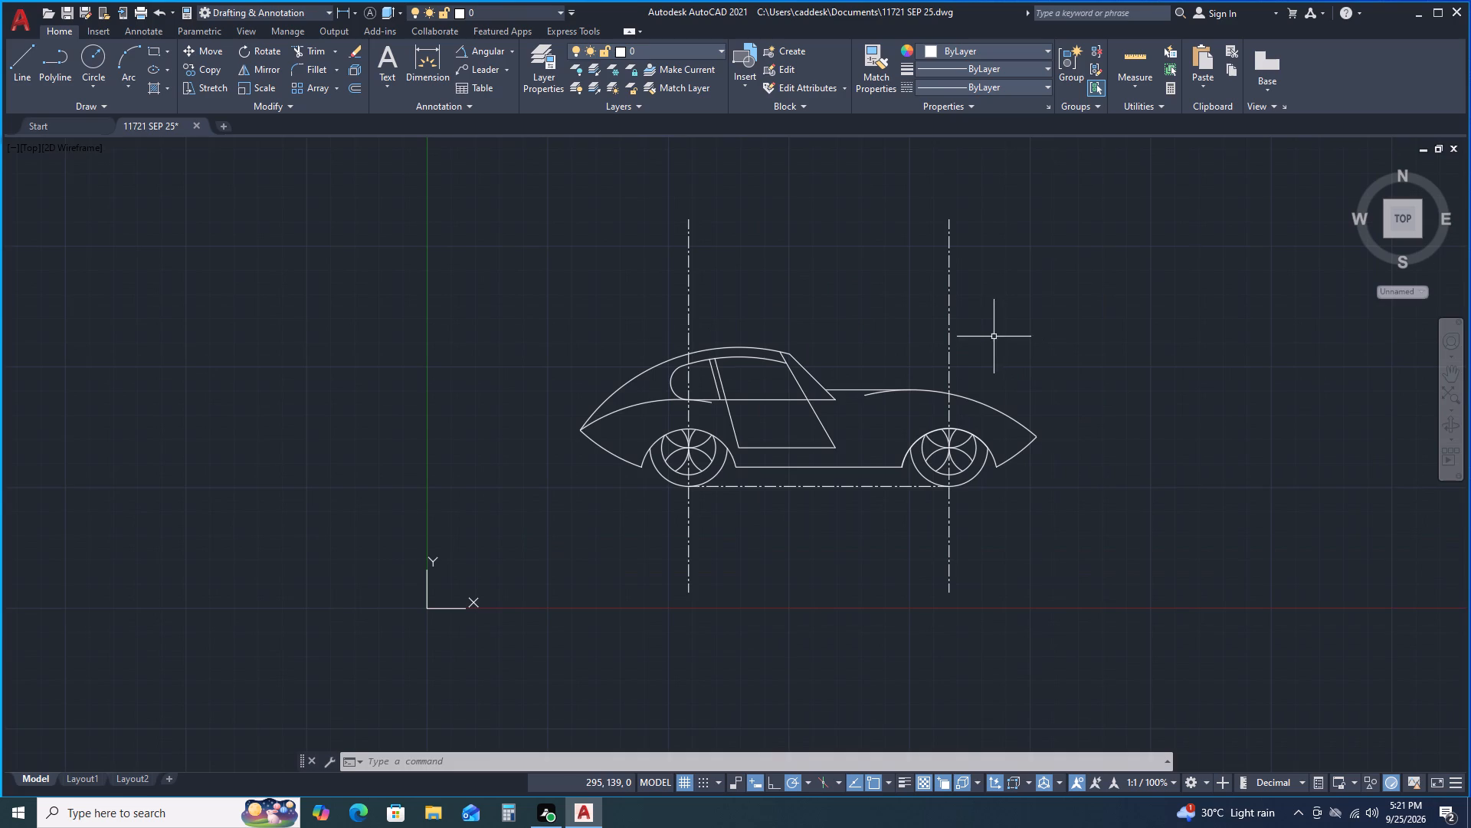
{"action": "scroll", "coordinate": [980, 323], "scroll_direction": "up", "scroll_amount": 2}
{"action": "scroll", "coordinate": [985, 423], "scroll_direction": "down", "scroll_amount": 2}
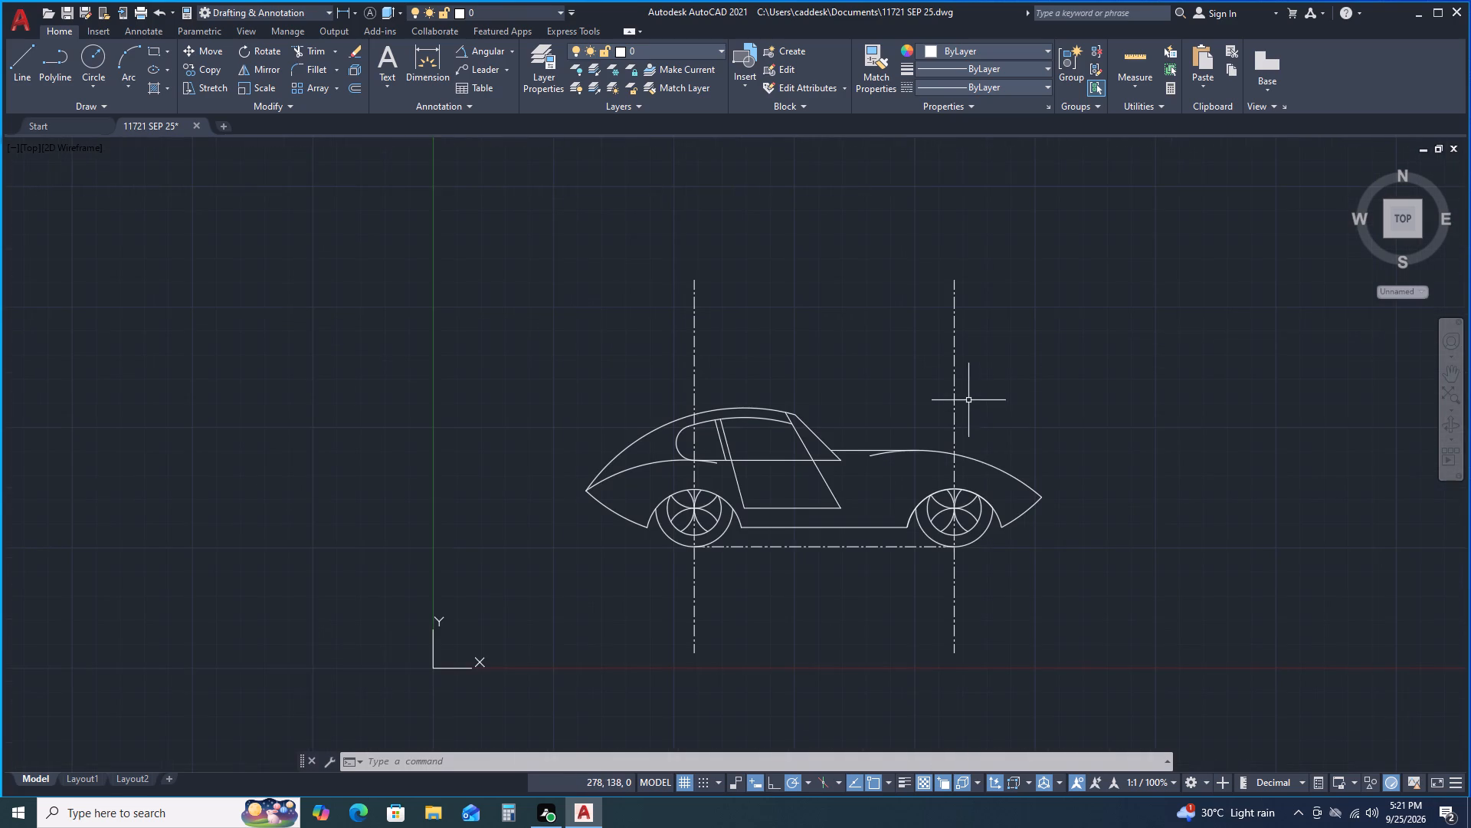
{"action": "middle_click_drag", "start_coordinate": [968, 389], "coordinate": [943, 295]}
{"action": "scroll", "coordinate": [867, 300], "scroll_direction": "up", "scroll_amount": 1}
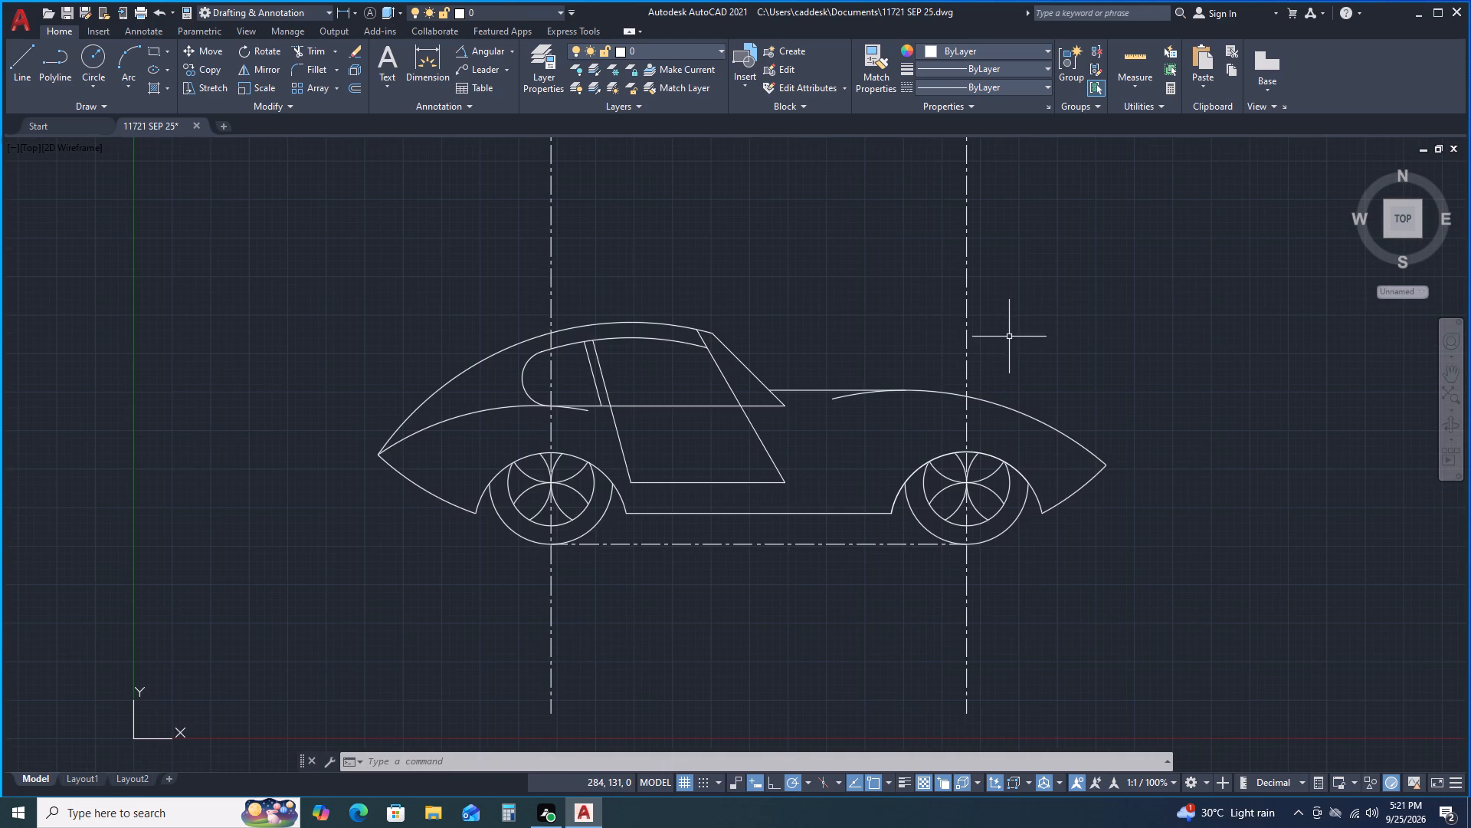
{"action": "scroll", "coordinate": [844, 445], "scroll_direction": "up", "scroll_amount": 2}
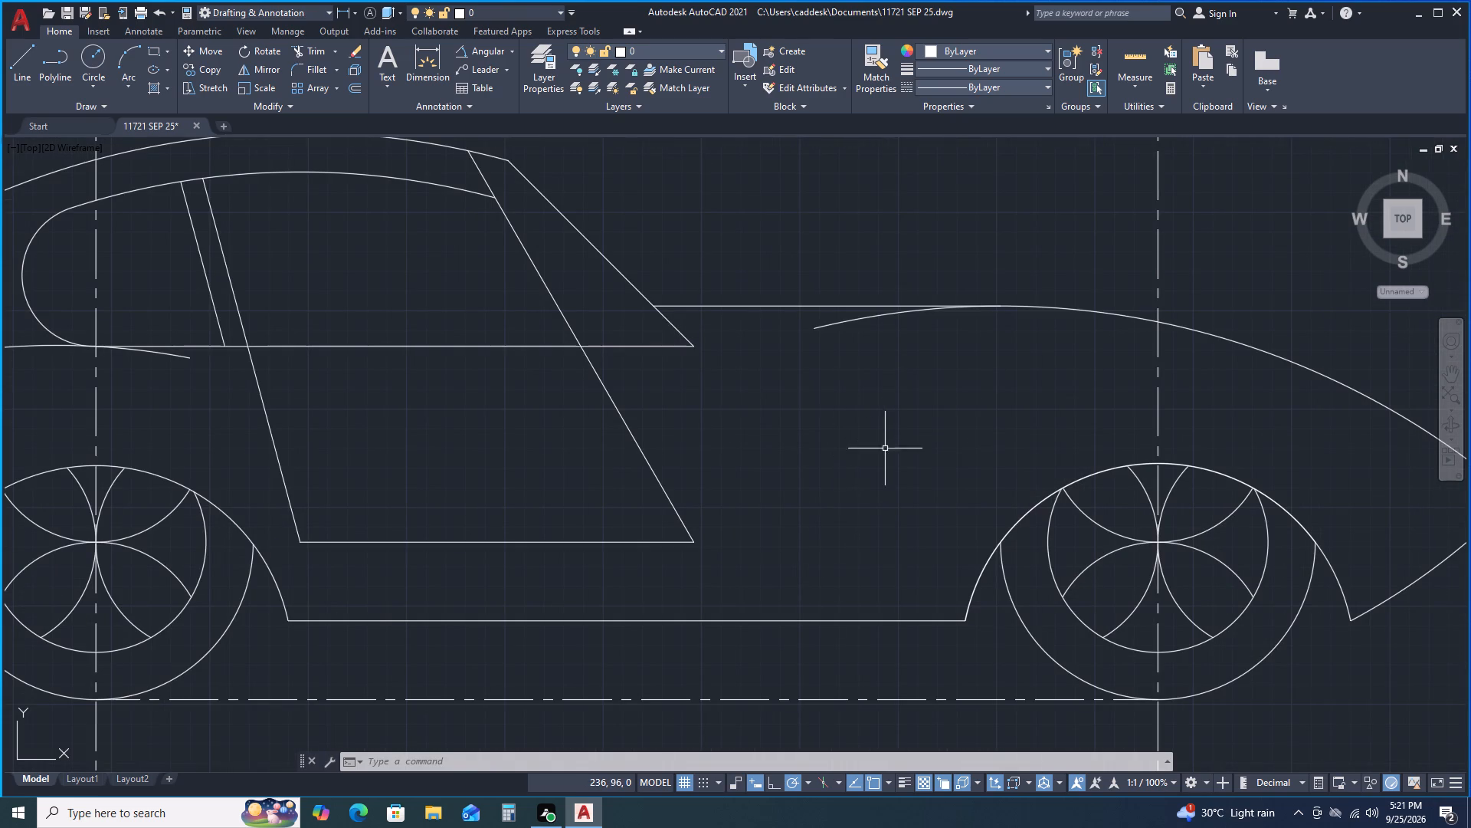
{"action": "scroll", "coordinate": [883, 463], "scroll_direction": "down", "scroll_amount": 2}
{"action": "middle_click_drag", "start_coordinate": [874, 521], "coordinate": [850, 586]}
{"action": "scroll", "coordinate": [1024, 349], "scroll_direction": "down", "scroll_amount": 1}
{"action": "scroll", "coordinate": [1065, 463], "scroll_direction": "up", "scroll_amount": 2}
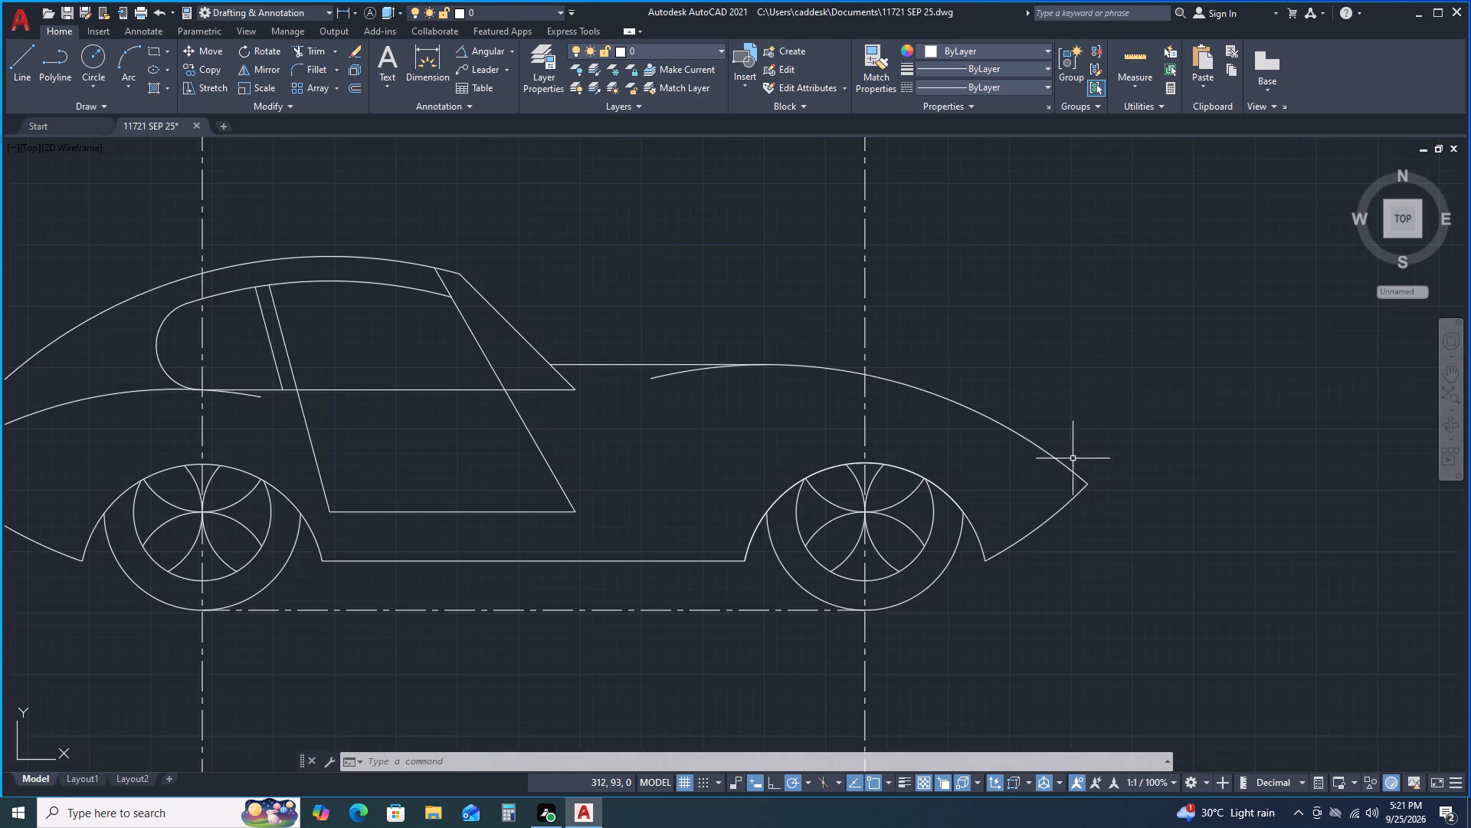
{"action": "scroll", "coordinate": [1089, 381], "scroll_direction": "down", "scroll_amount": 1}
{"action": "scroll", "coordinate": [1091, 379], "scroll_direction": "up", "scroll_amount": 1}
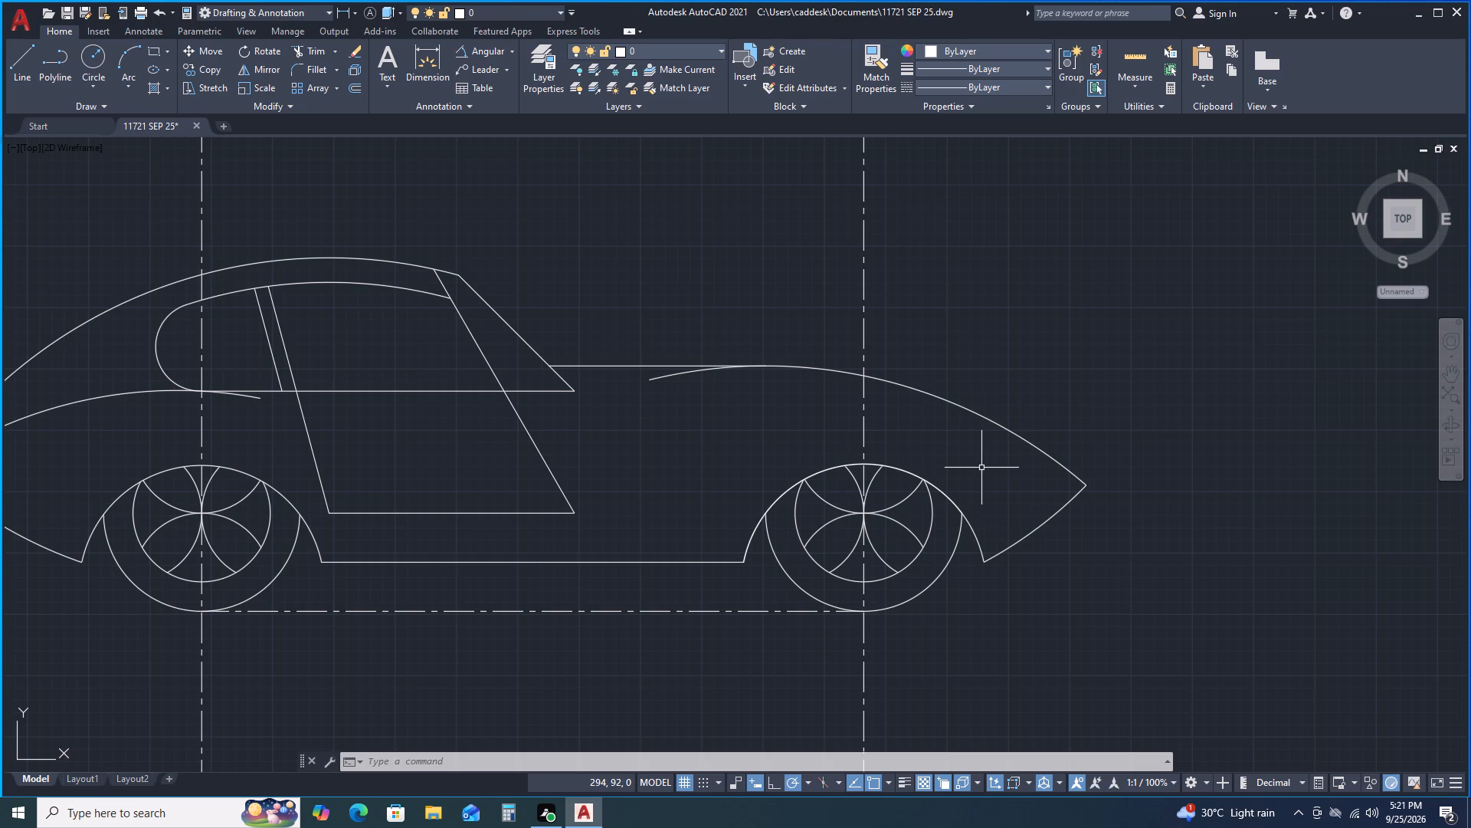
{"action": "scroll", "coordinate": [965, 465], "scroll_direction": "down", "scroll_amount": 3}
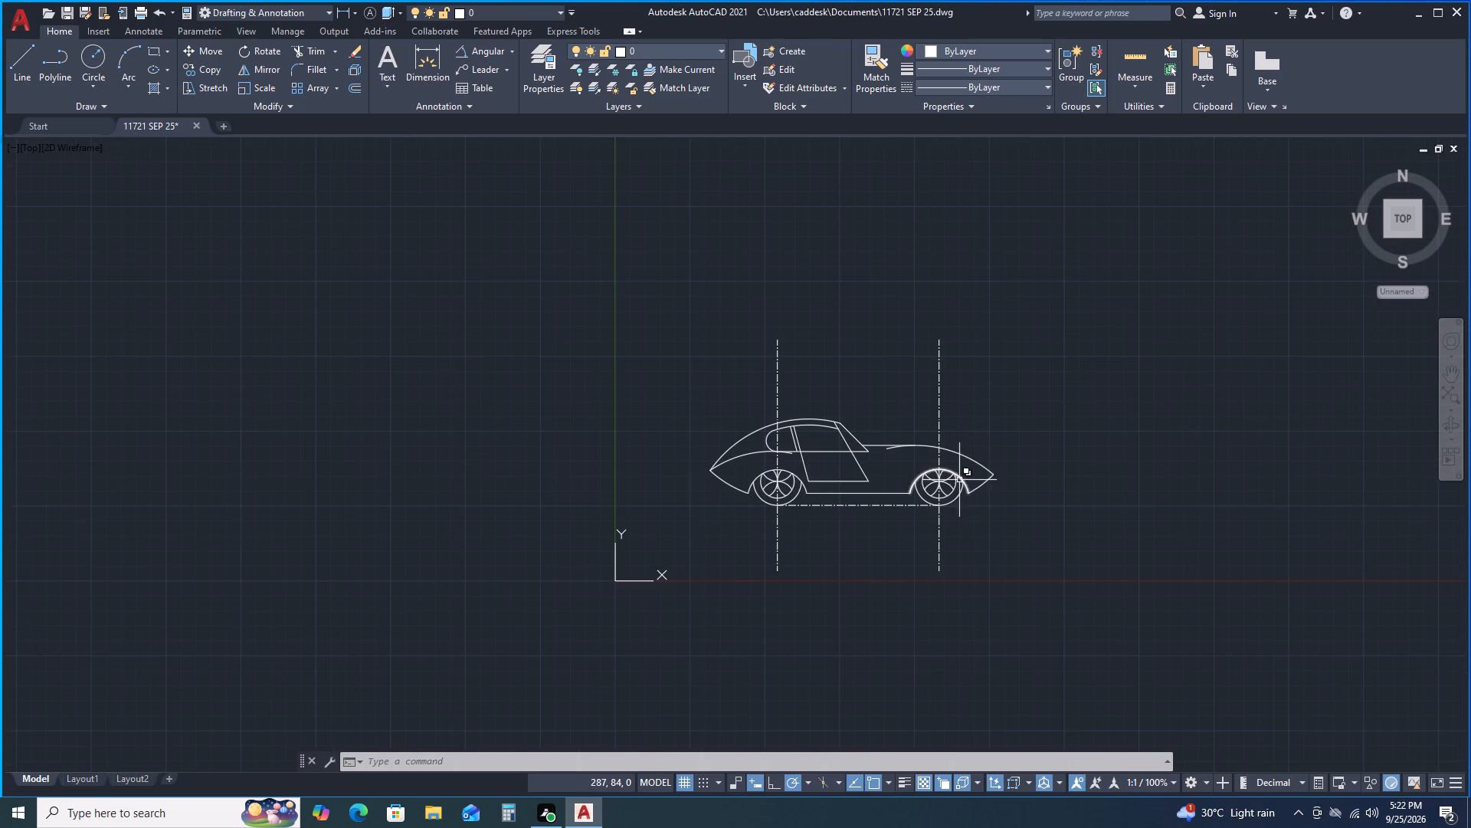
{"action": "scroll", "coordinate": [983, 479], "scroll_direction": "up", "scroll_amount": 1}
{"action": "scroll", "coordinate": [984, 478], "scroll_direction": "down", "scroll_amount": 3}
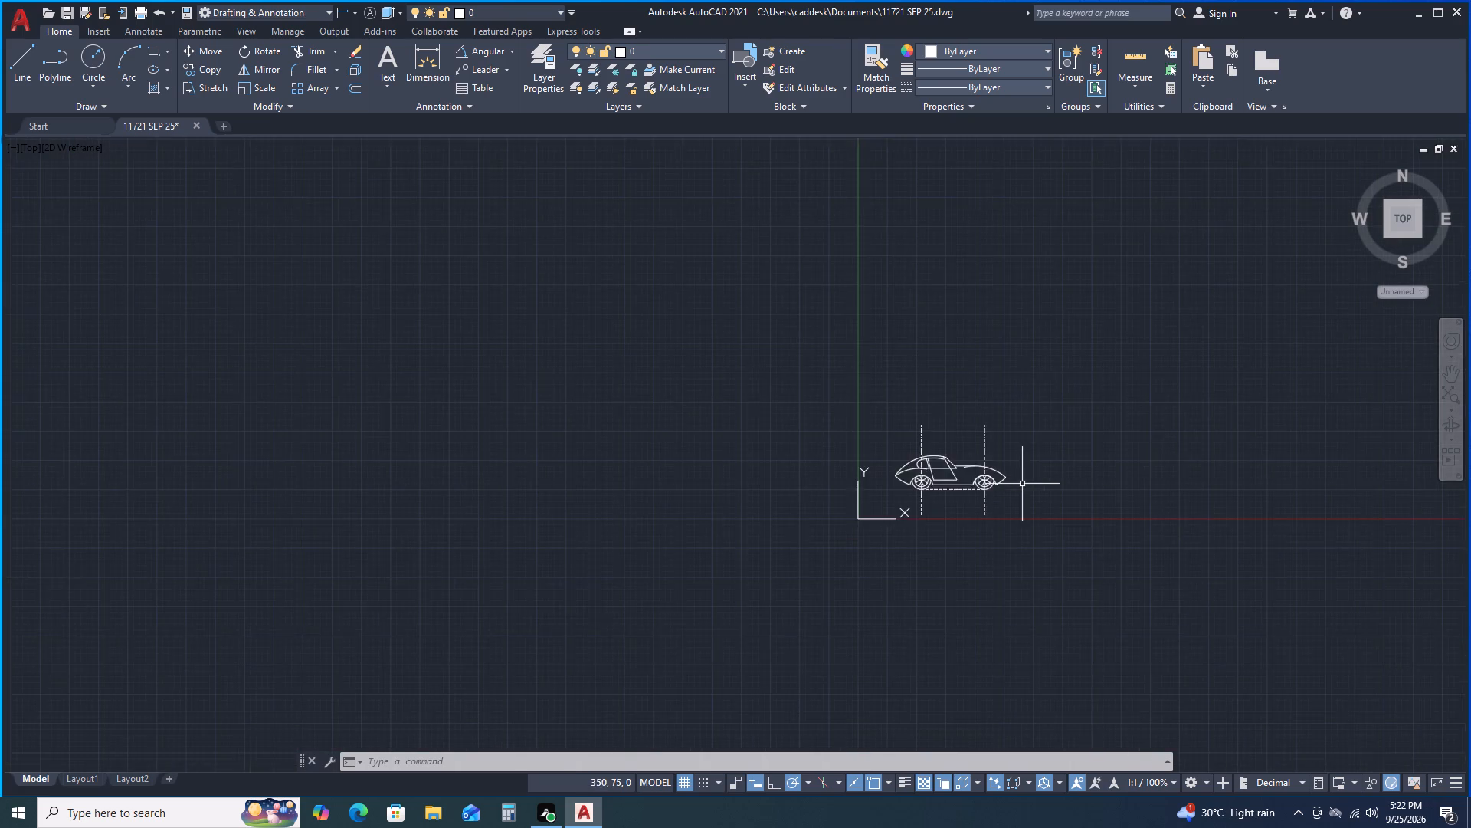
{"action": "scroll", "coordinate": [946, 489], "scroll_direction": "up", "scroll_amount": 3}
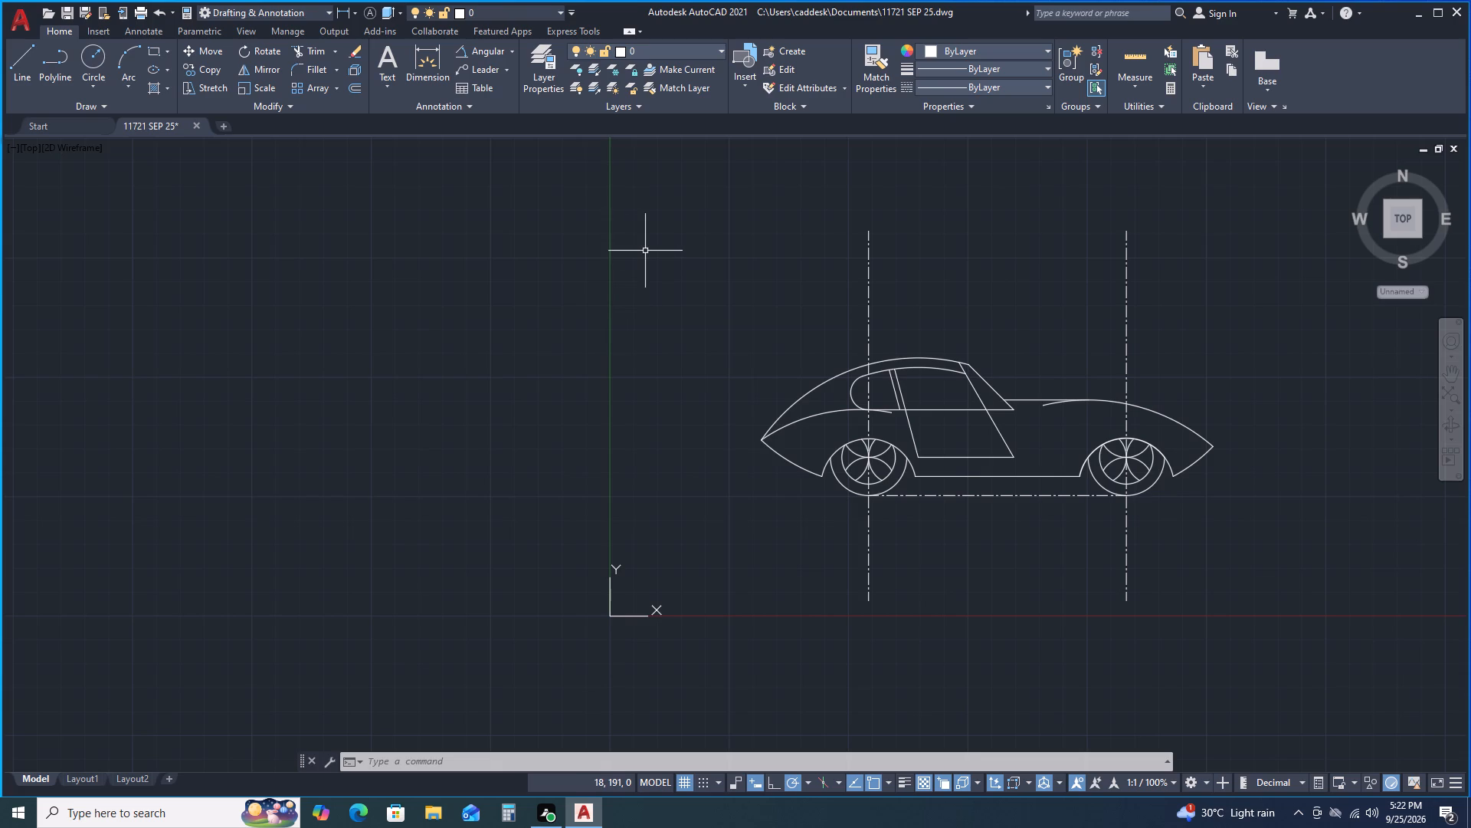
{"action": "scroll", "coordinate": [1157, 364], "scroll_direction": "up", "scroll_amount": 1}
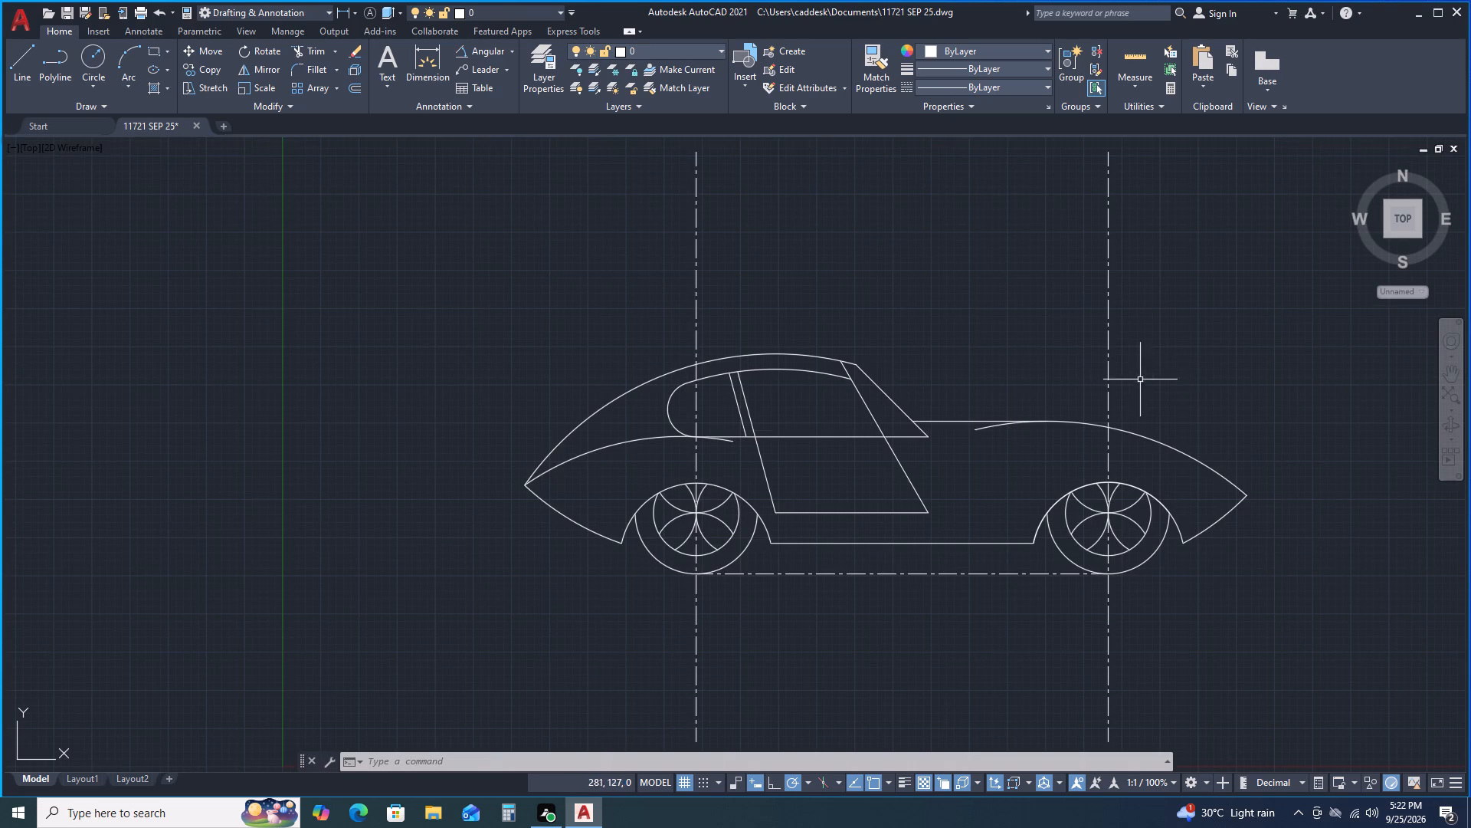
{"action": "middle_click", "coordinate": [1070, 323]}
{"action": "scroll", "coordinate": [1062, 342], "scroll_direction": "up", "scroll_amount": 1}
{"action": "middle_click_drag", "start_coordinate": [1053, 347], "coordinate": [969, 289]}
{"action": "scroll", "coordinate": [963, 303], "scroll_direction": "down", "scroll_amount": 1}
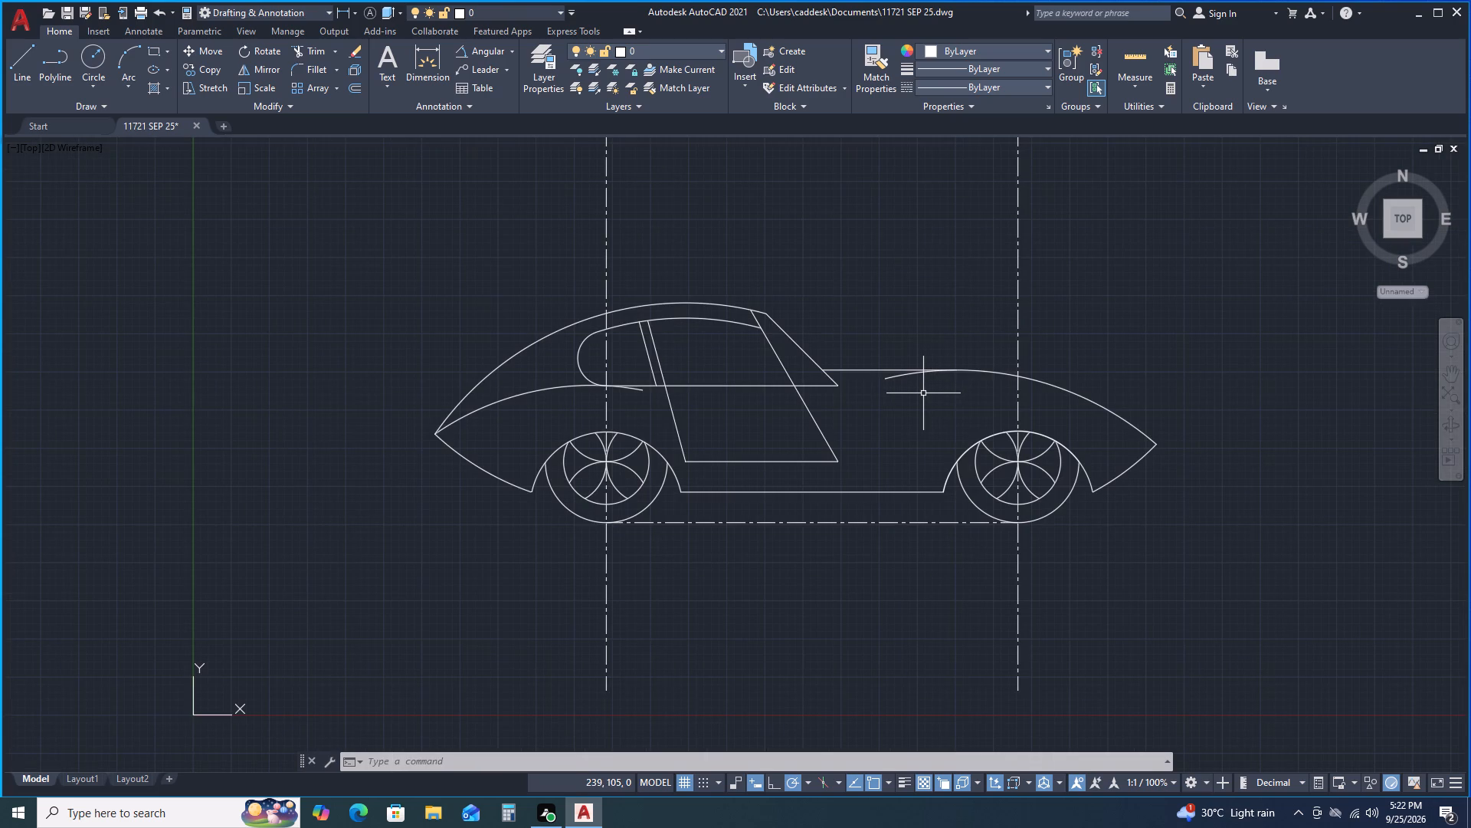
{"action": "scroll", "coordinate": [927, 393], "scroll_direction": "up", "scroll_amount": 2}
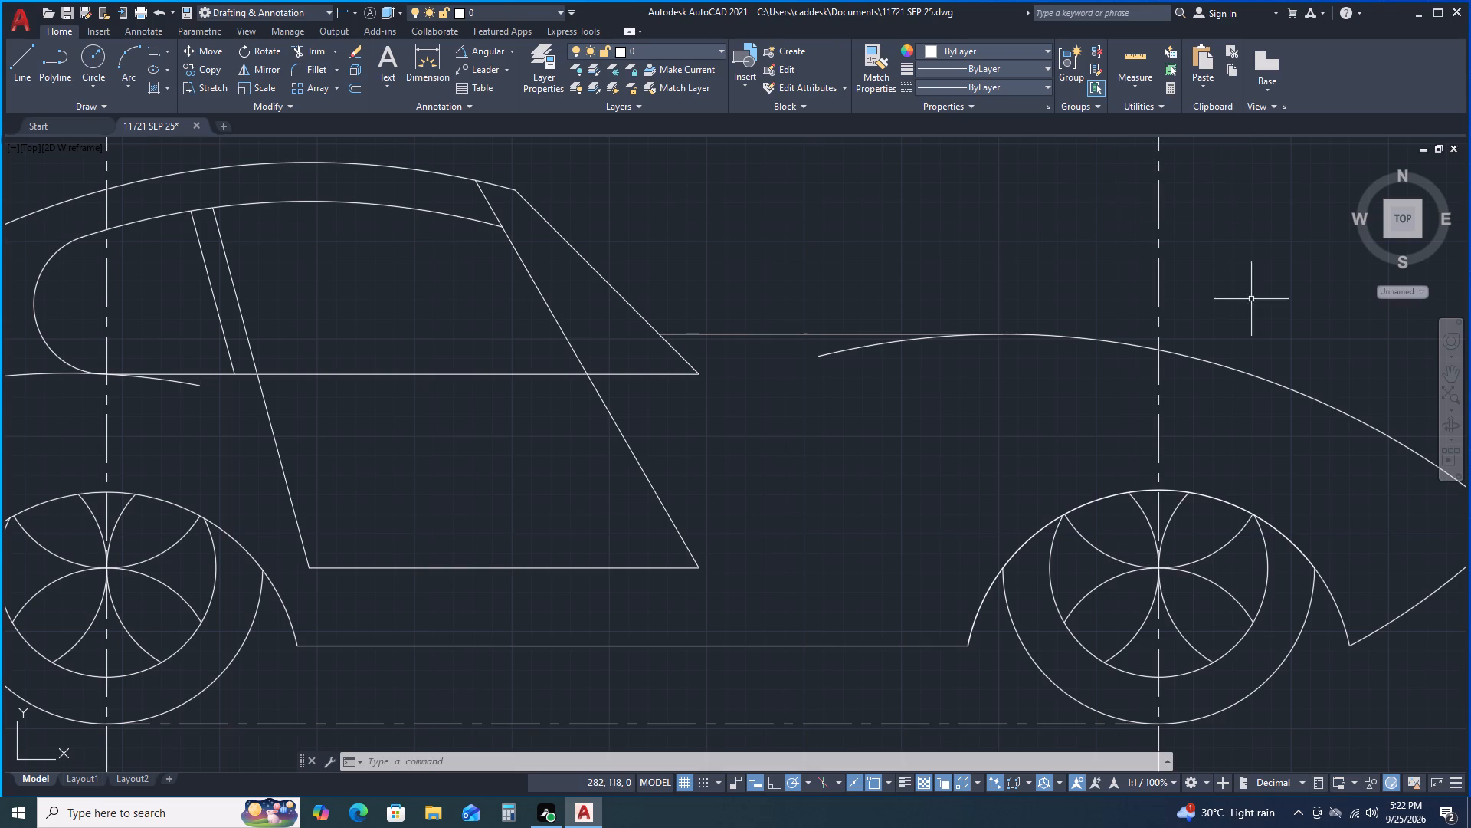
{"action": "scroll", "coordinate": [1250, 307], "scroll_direction": "down", "scroll_amount": 2}
{"action": "middle_click_drag", "start_coordinate": [1269, 259], "coordinate": [1272, 328]}
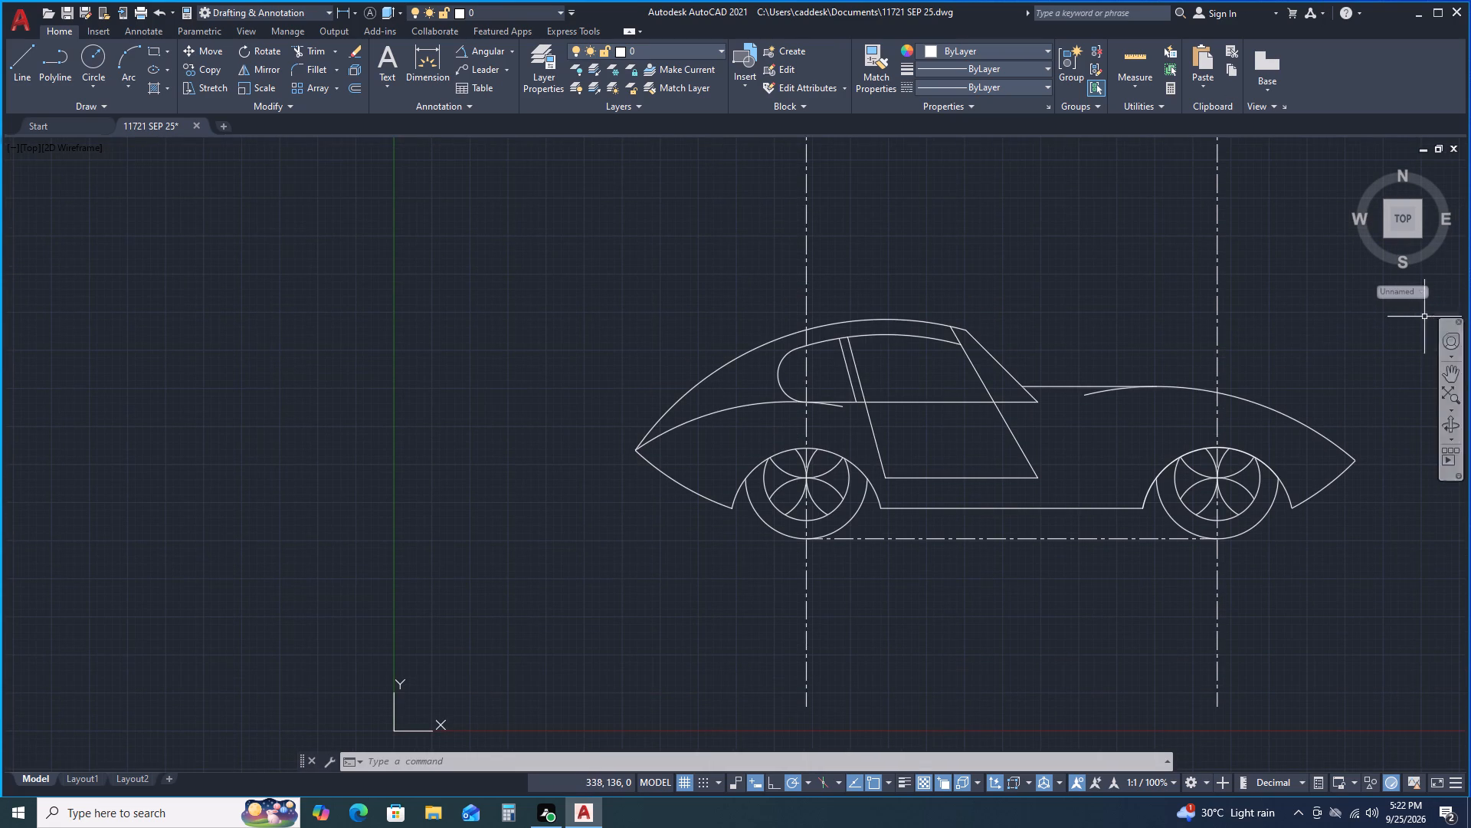
{"action": "middle_click_drag", "start_coordinate": [1110, 378], "coordinate": [1057, 377]}
{"action": "middle_click_drag", "start_coordinate": [1165, 345], "coordinate": [1061, 360]}
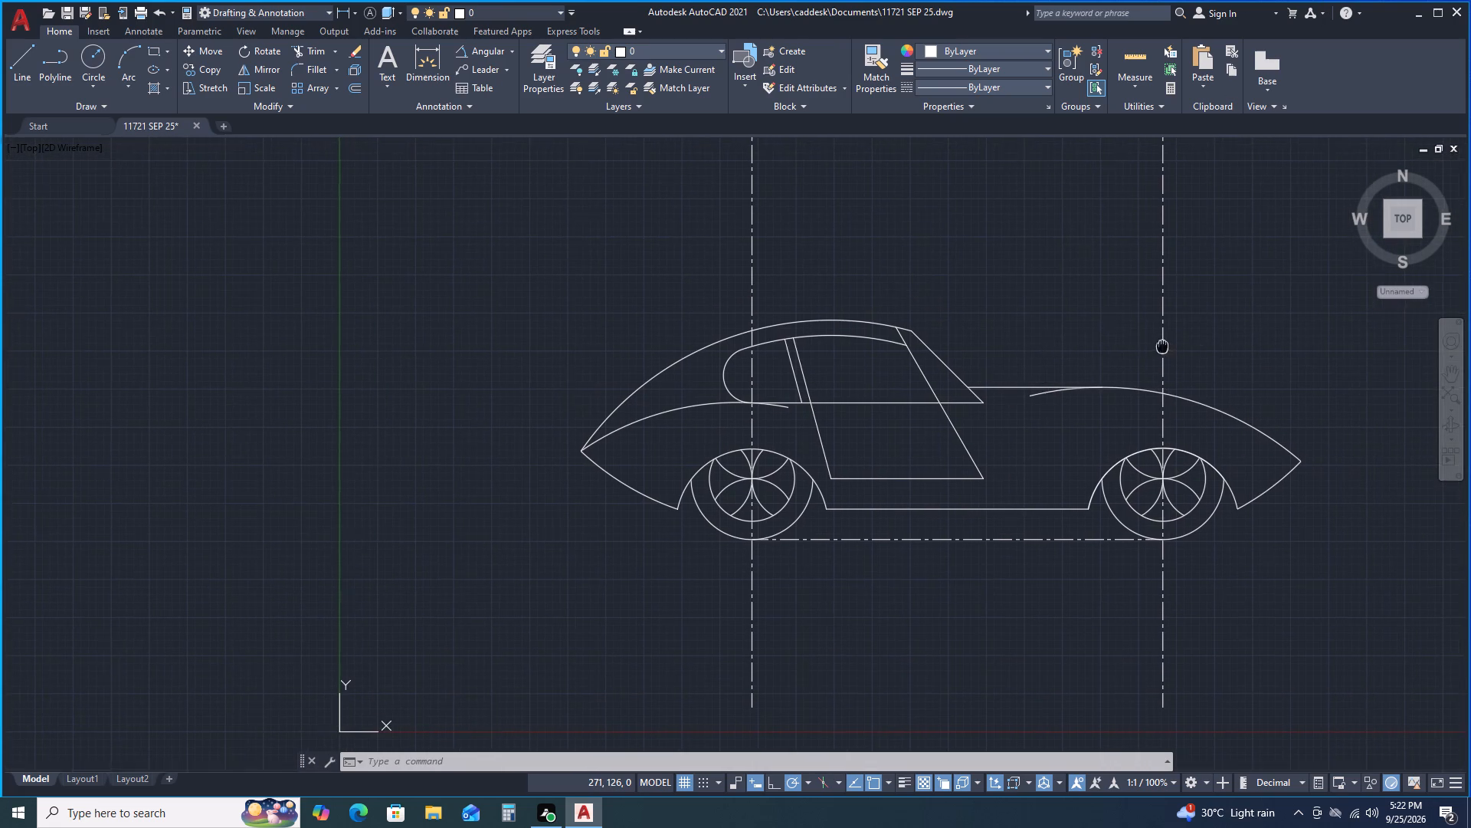
{"action": "middle_click_drag", "start_coordinate": [1061, 360], "coordinate": [955, 375]}
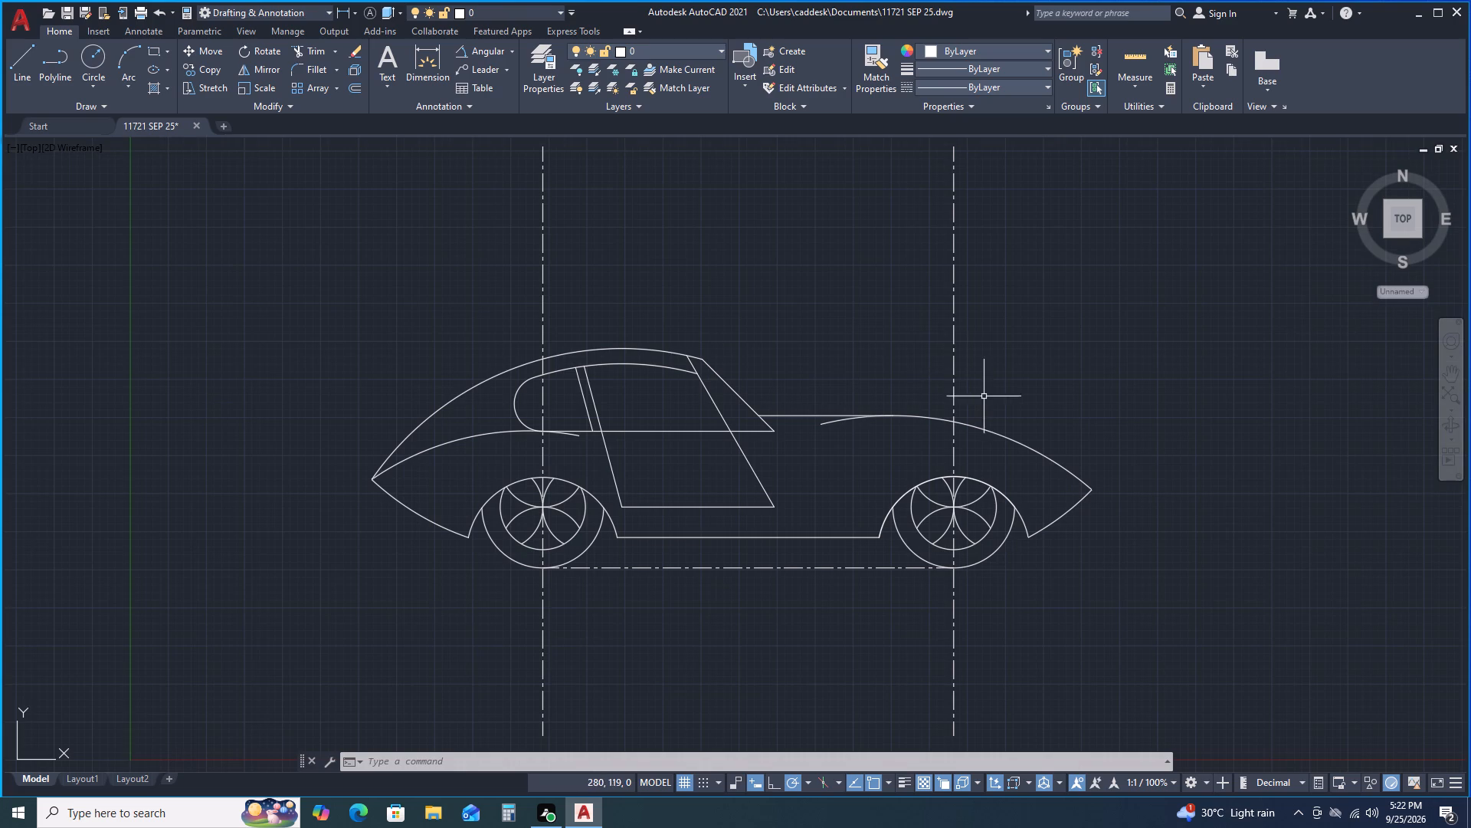
{"action": "scroll", "coordinate": [990, 391], "scroll_direction": "down", "scroll_amount": 1}
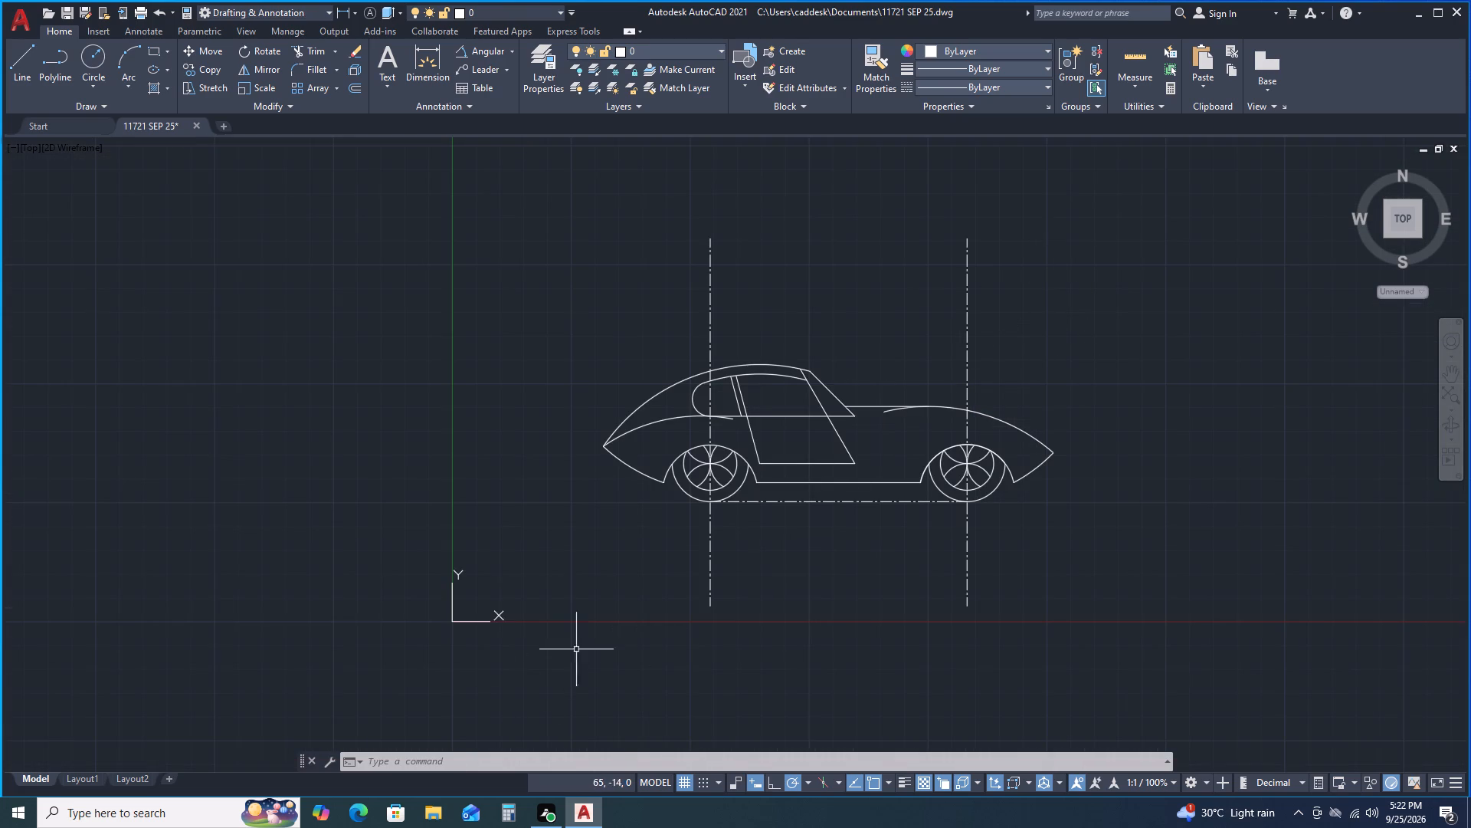
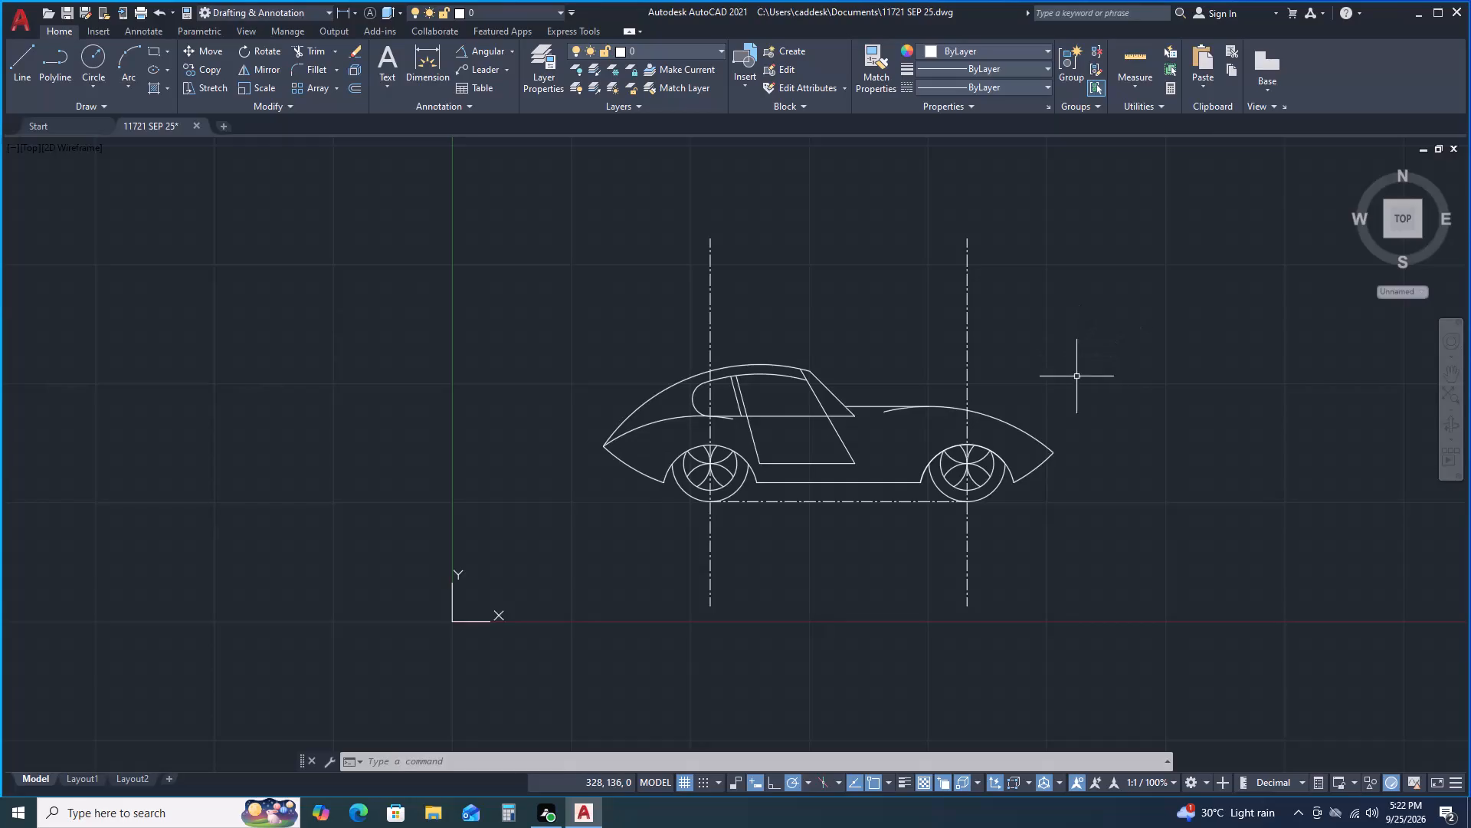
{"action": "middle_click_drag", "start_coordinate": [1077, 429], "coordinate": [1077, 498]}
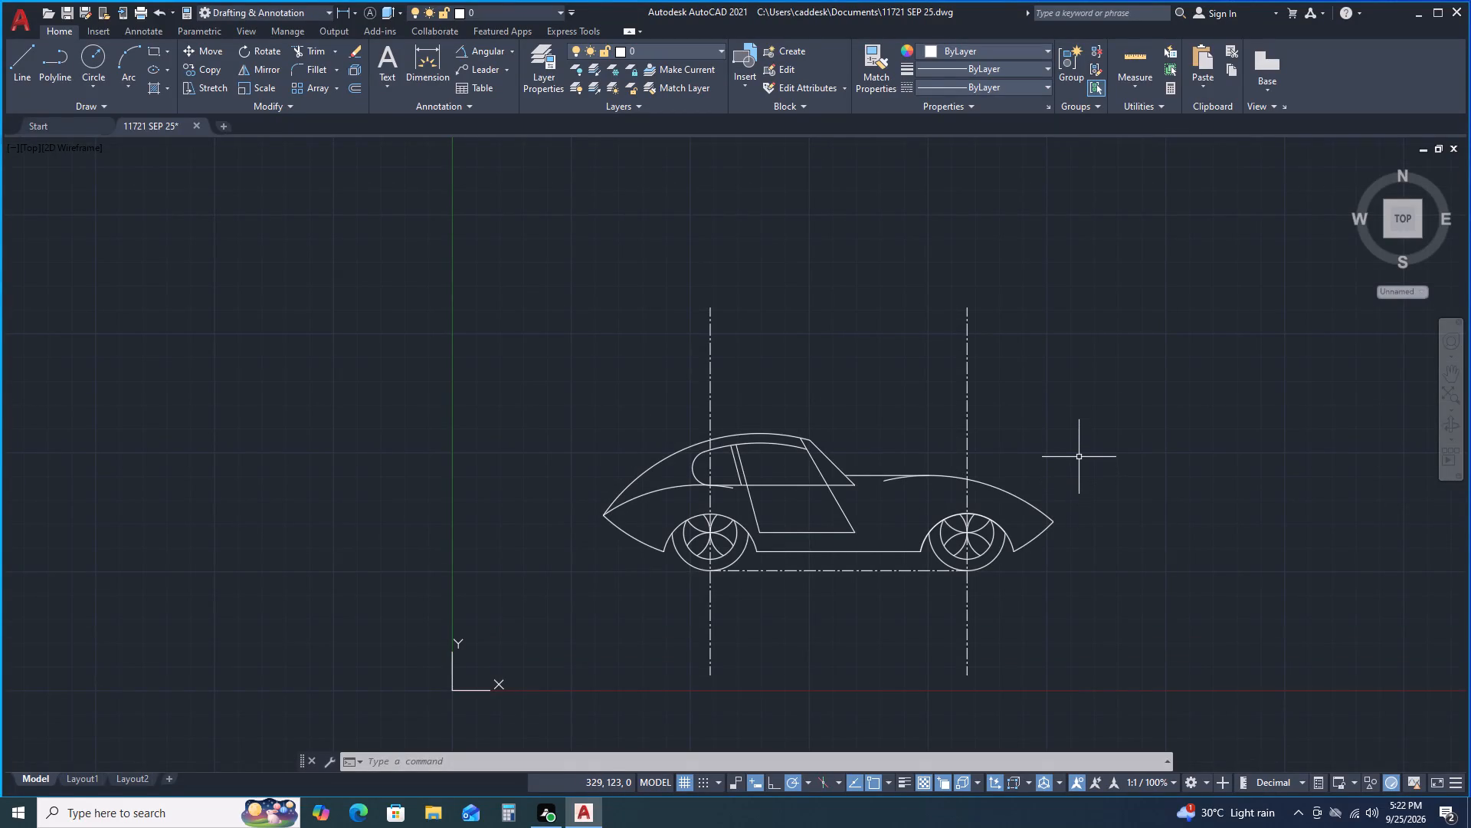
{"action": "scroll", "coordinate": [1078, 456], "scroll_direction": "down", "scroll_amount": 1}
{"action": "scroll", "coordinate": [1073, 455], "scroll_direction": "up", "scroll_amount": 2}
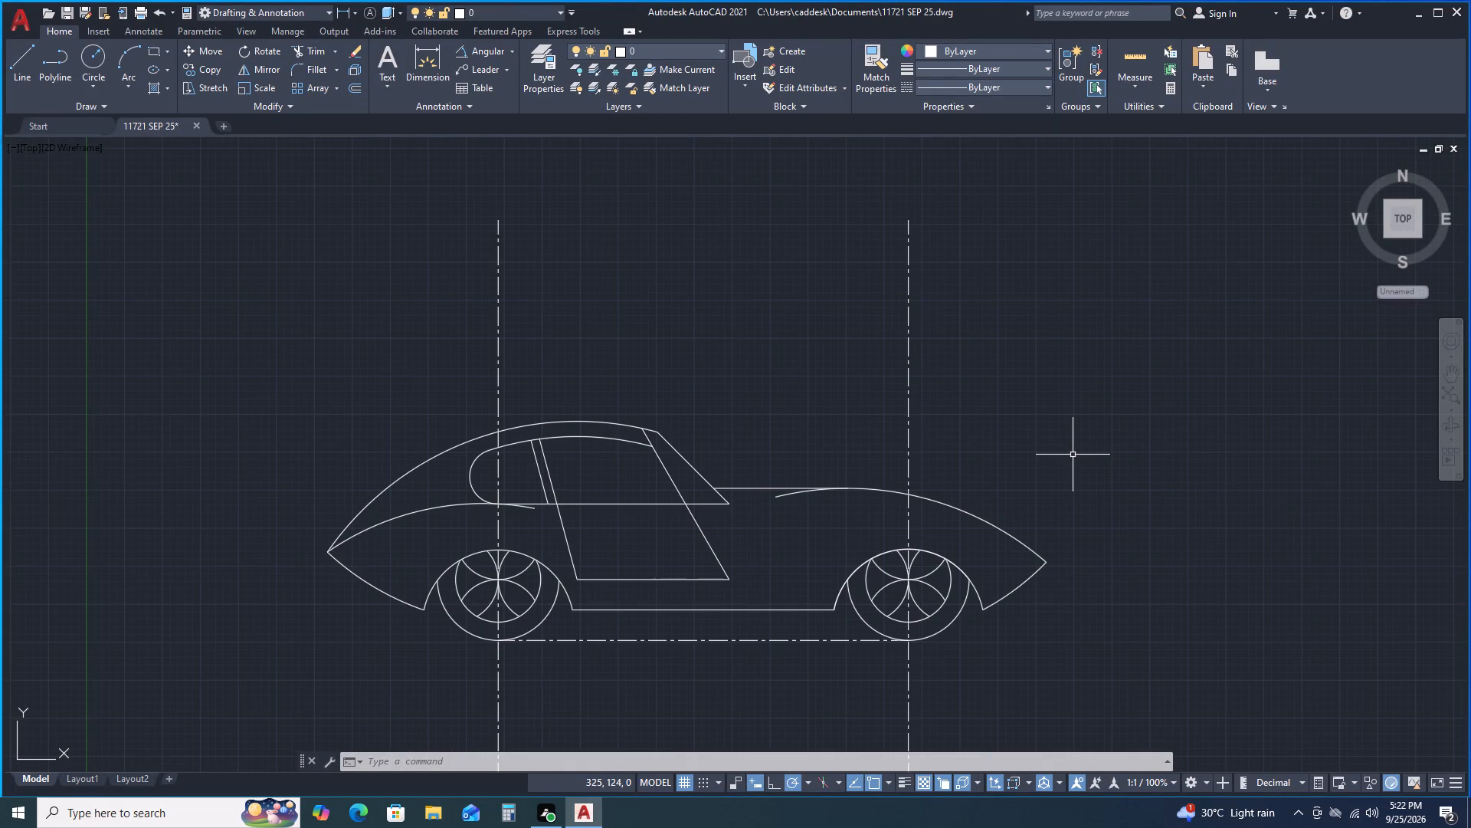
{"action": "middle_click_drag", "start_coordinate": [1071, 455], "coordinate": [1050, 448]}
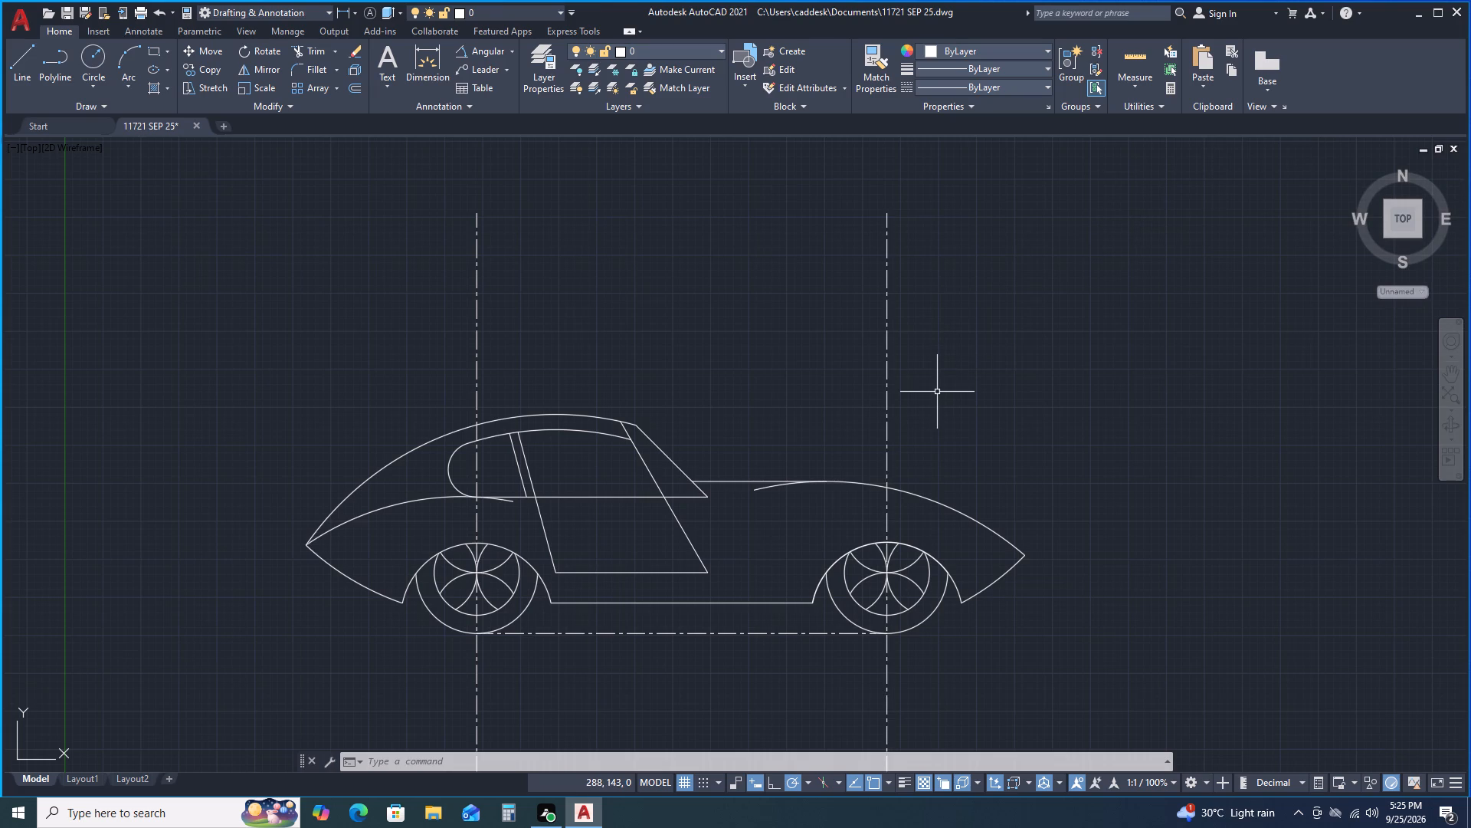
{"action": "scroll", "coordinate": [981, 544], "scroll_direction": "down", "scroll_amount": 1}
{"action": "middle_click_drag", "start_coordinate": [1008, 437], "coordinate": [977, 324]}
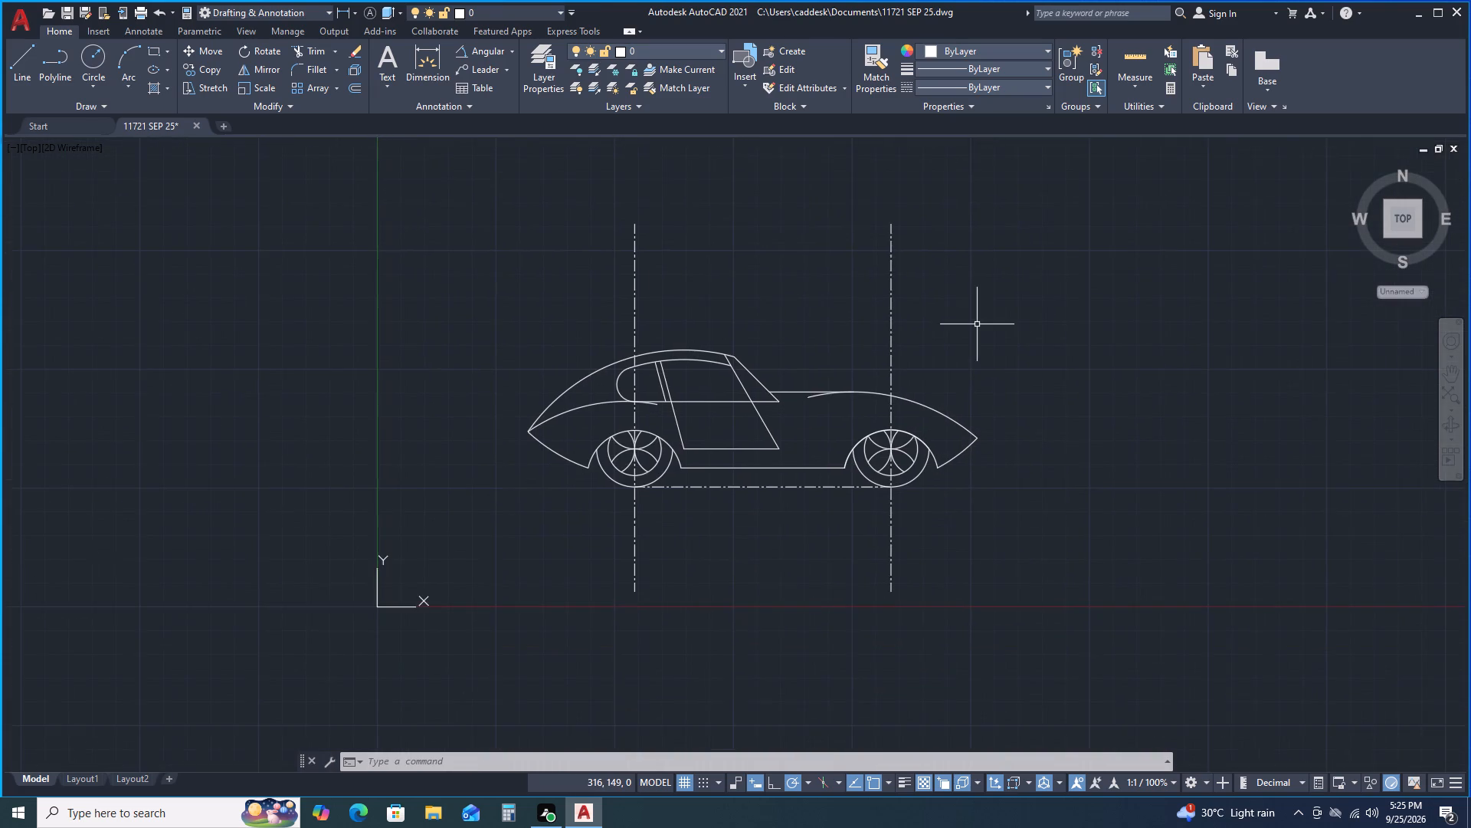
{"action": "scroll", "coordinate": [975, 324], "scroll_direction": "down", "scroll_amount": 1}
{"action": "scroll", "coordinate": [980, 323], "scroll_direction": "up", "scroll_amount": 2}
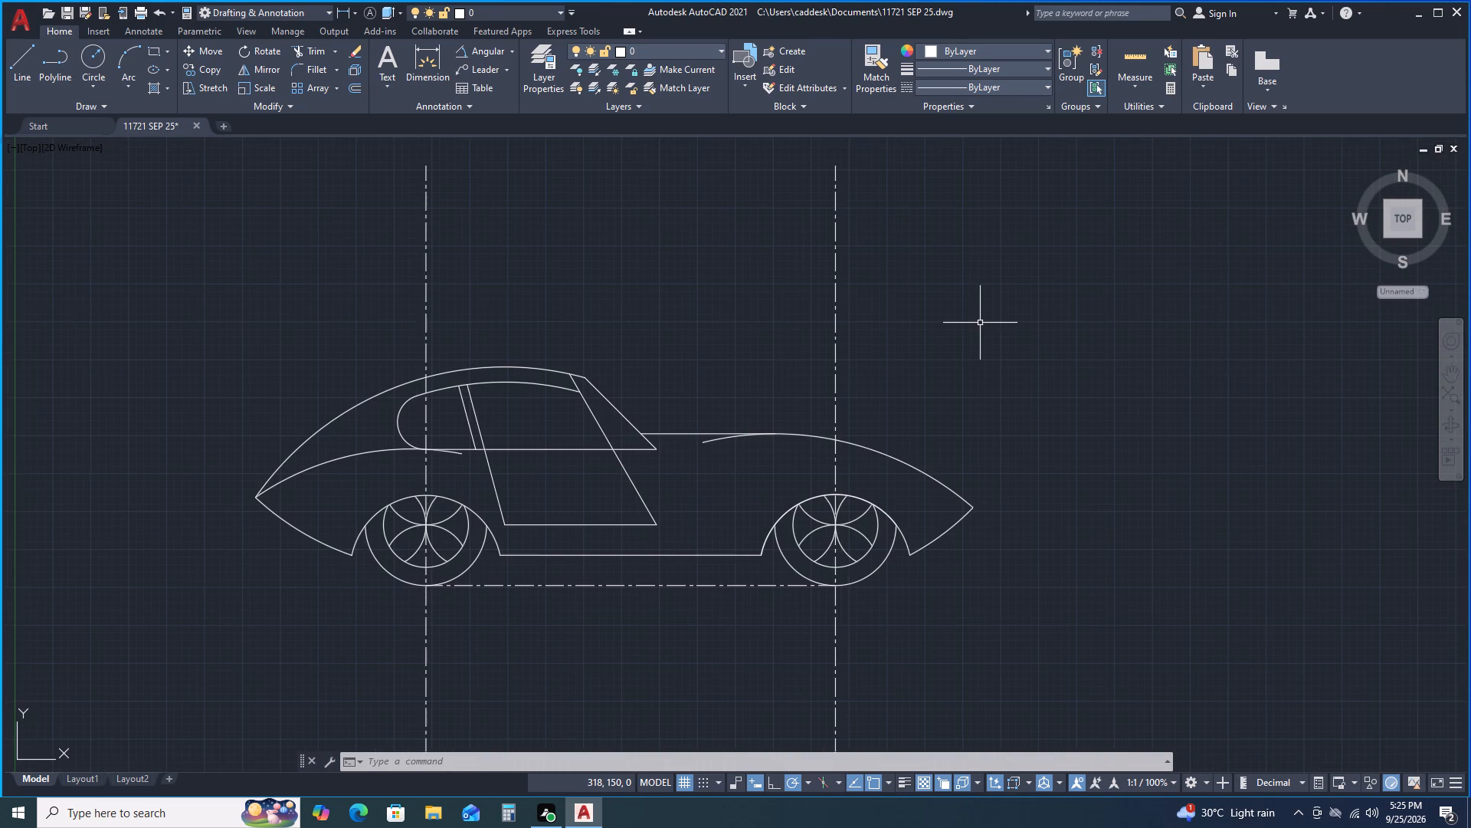
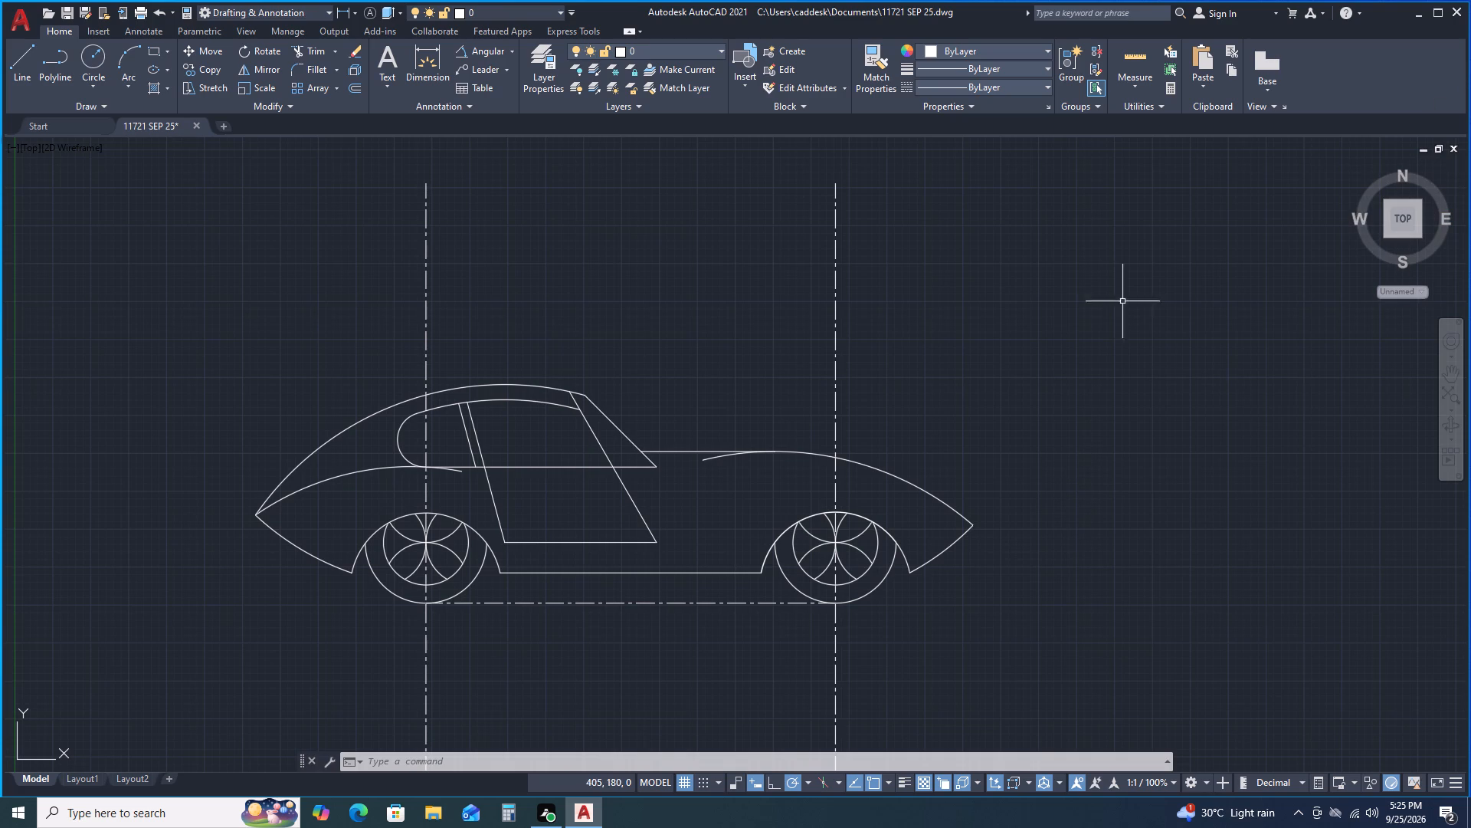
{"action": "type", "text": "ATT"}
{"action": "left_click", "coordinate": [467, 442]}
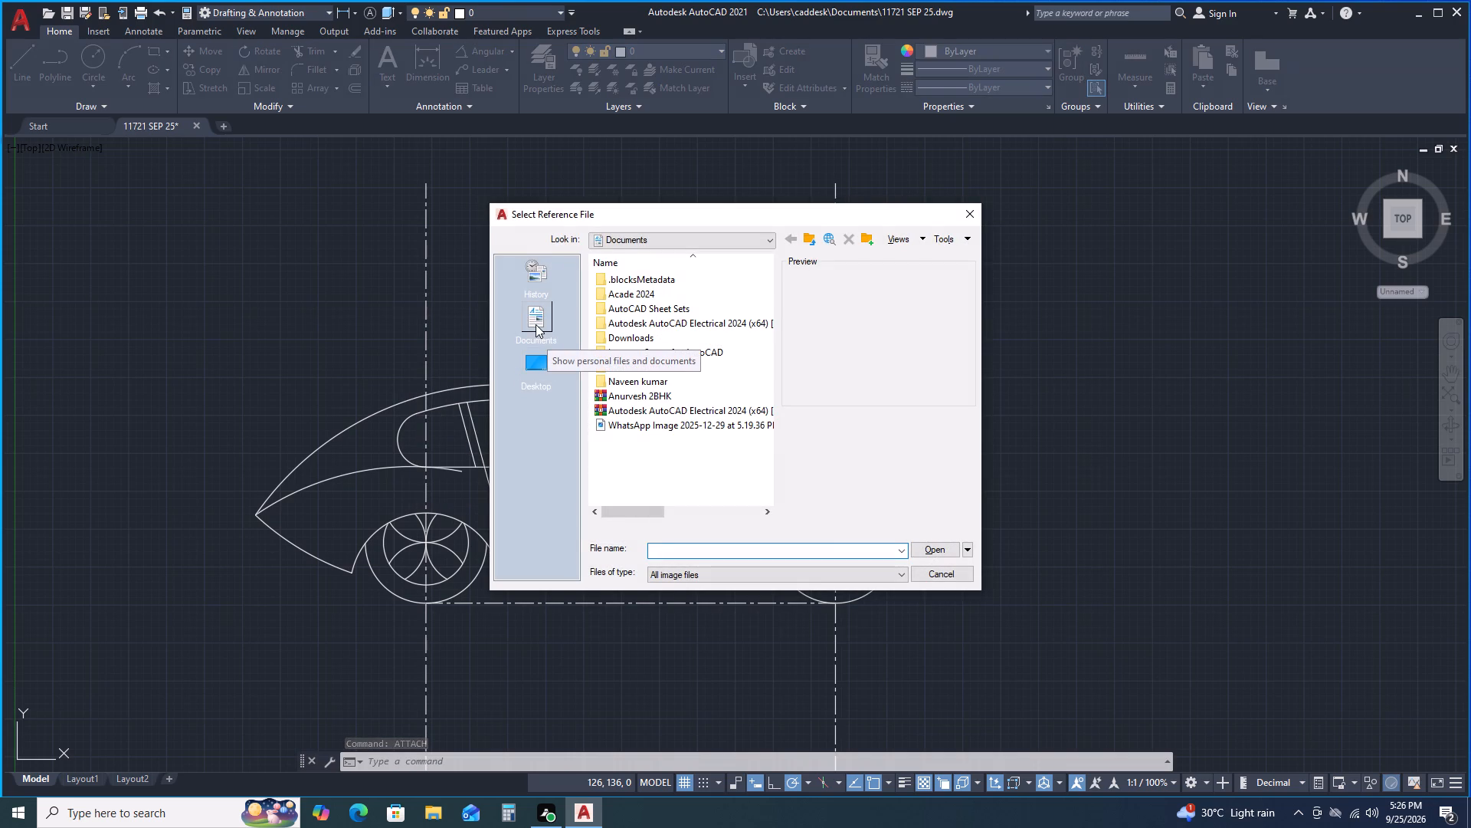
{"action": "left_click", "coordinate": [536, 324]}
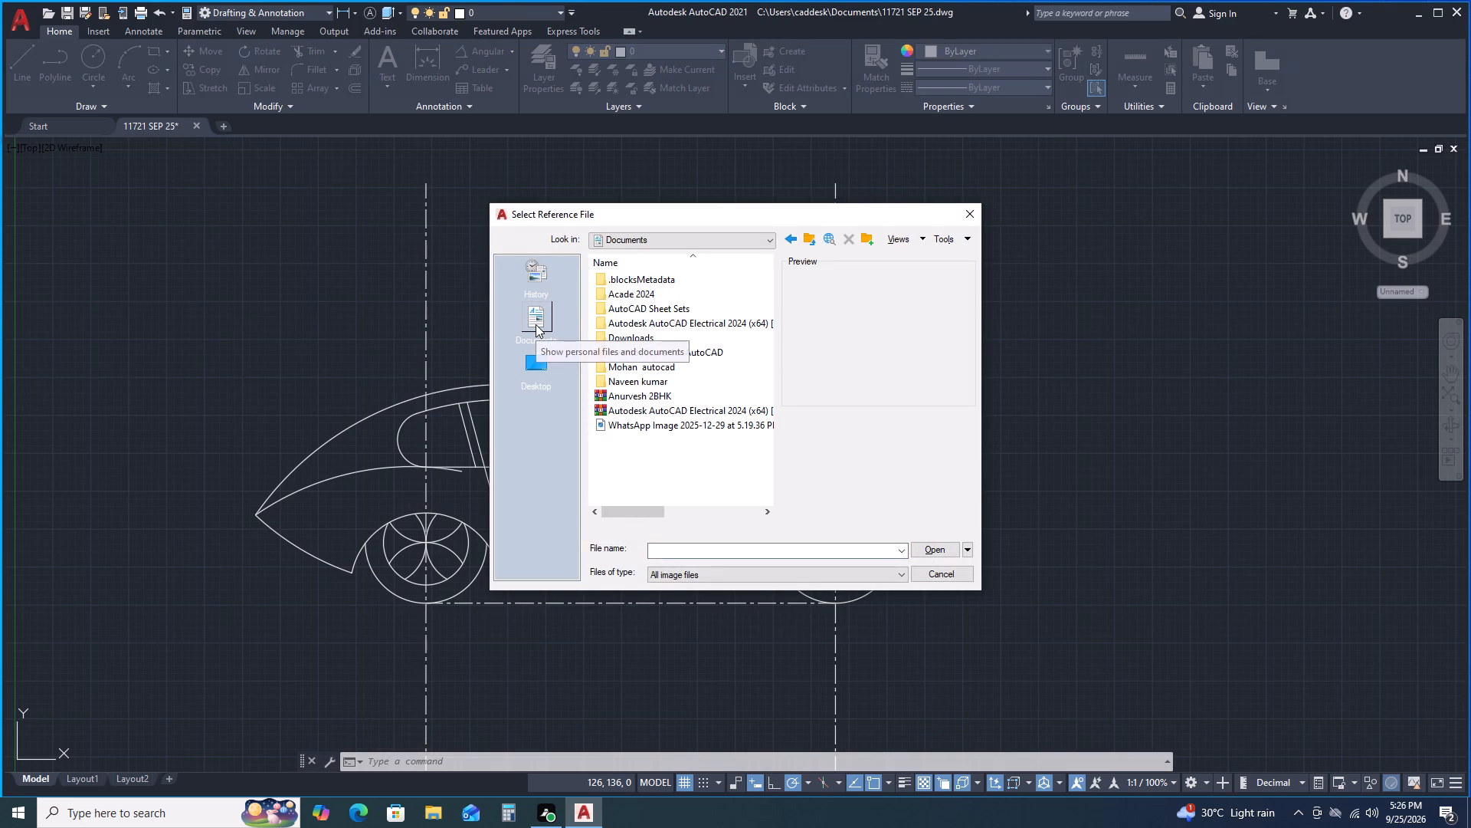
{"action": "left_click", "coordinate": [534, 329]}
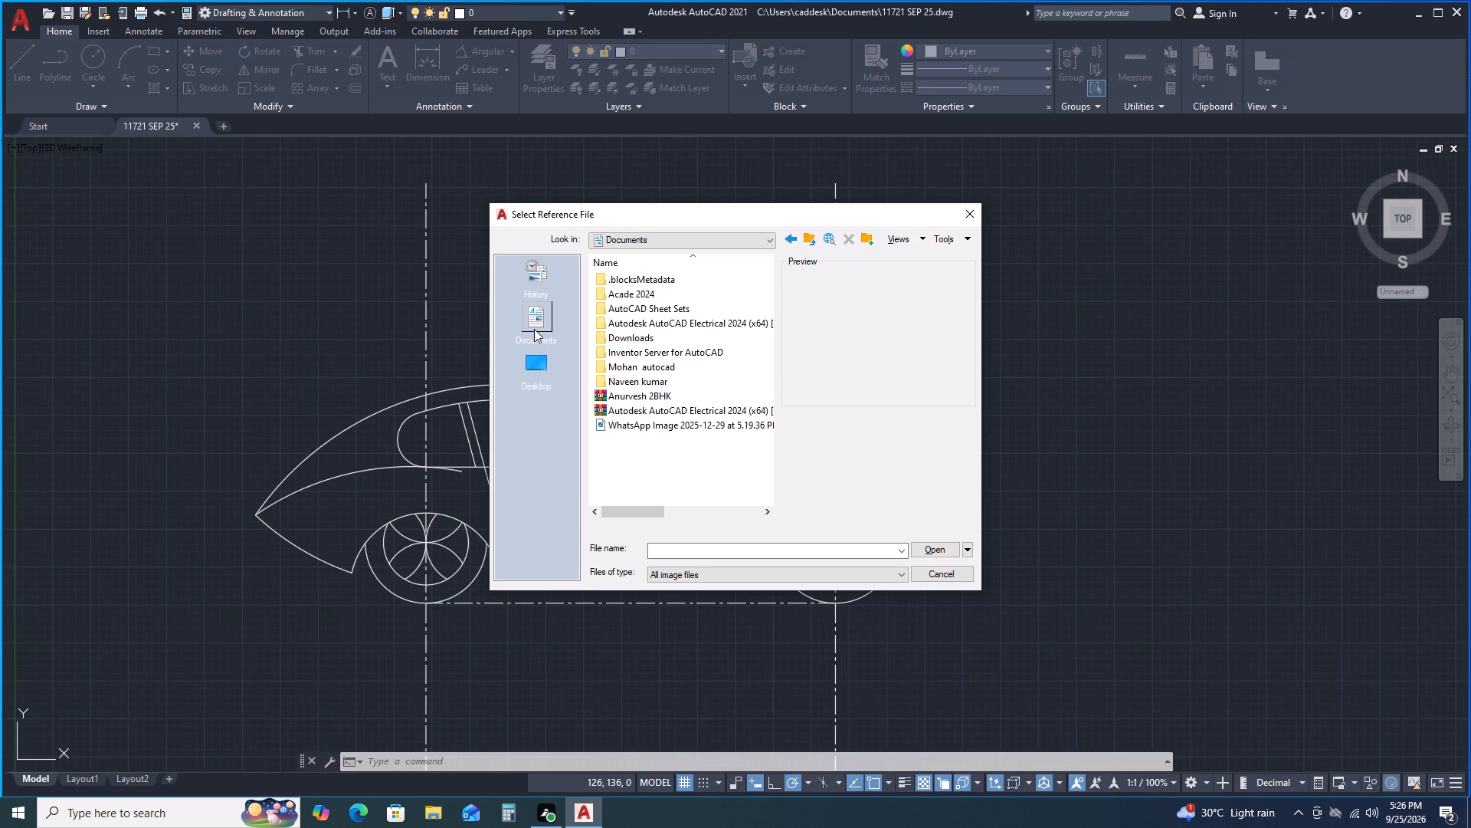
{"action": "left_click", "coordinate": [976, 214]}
Examine the car profile as a whole, including its body arcs, window and door lines, and both wheels.
{"action": "scroll", "coordinate": [1123, 471], "scroll_direction": "down", "scroll_amount": 1}
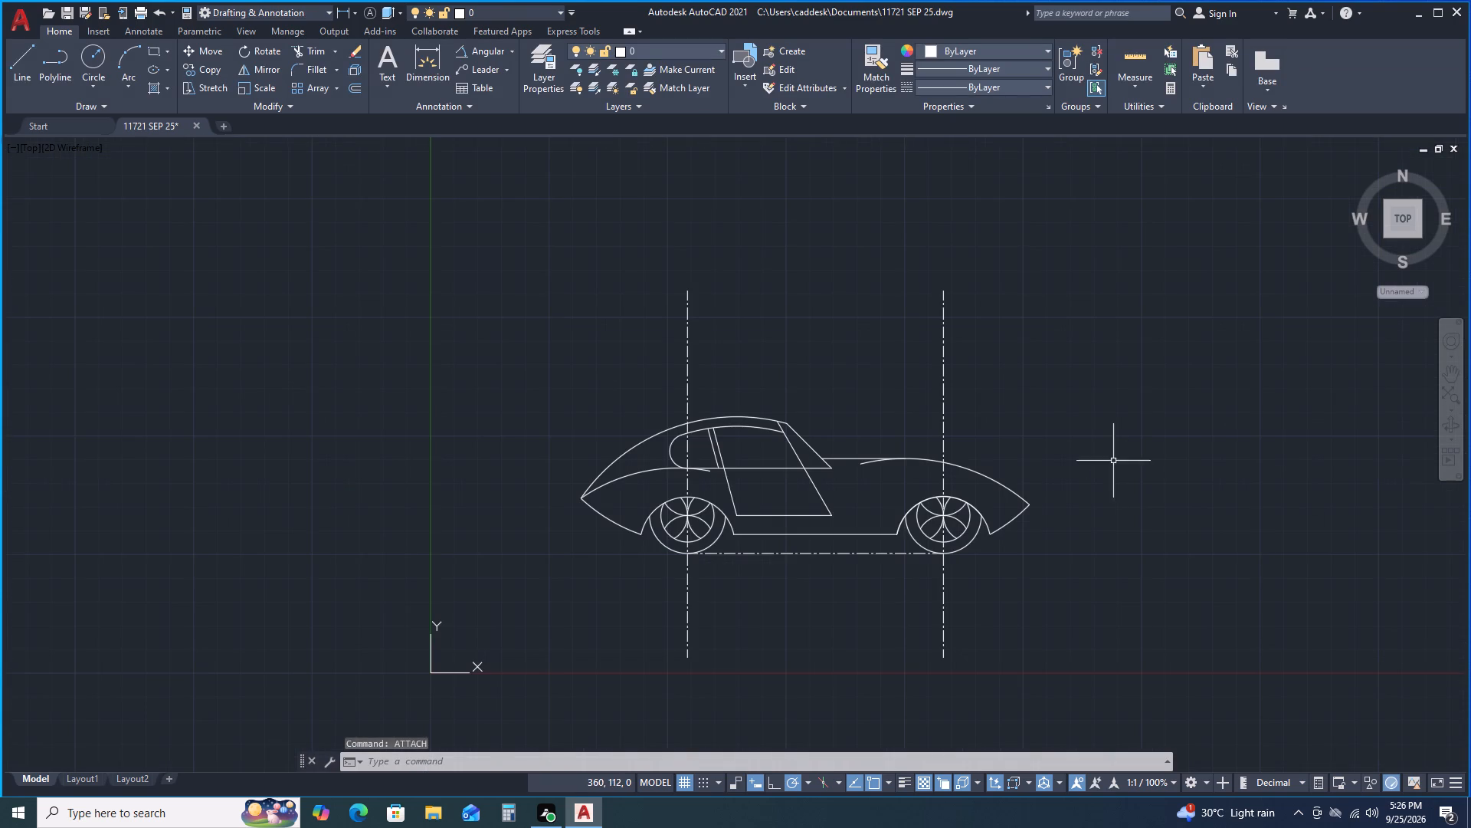
{"action": "middle_click_drag", "start_coordinate": [1099, 428], "coordinate": [1041, 384]}
{"action": "scroll", "coordinate": [1028, 349], "scroll_direction": "up", "scroll_amount": 1}
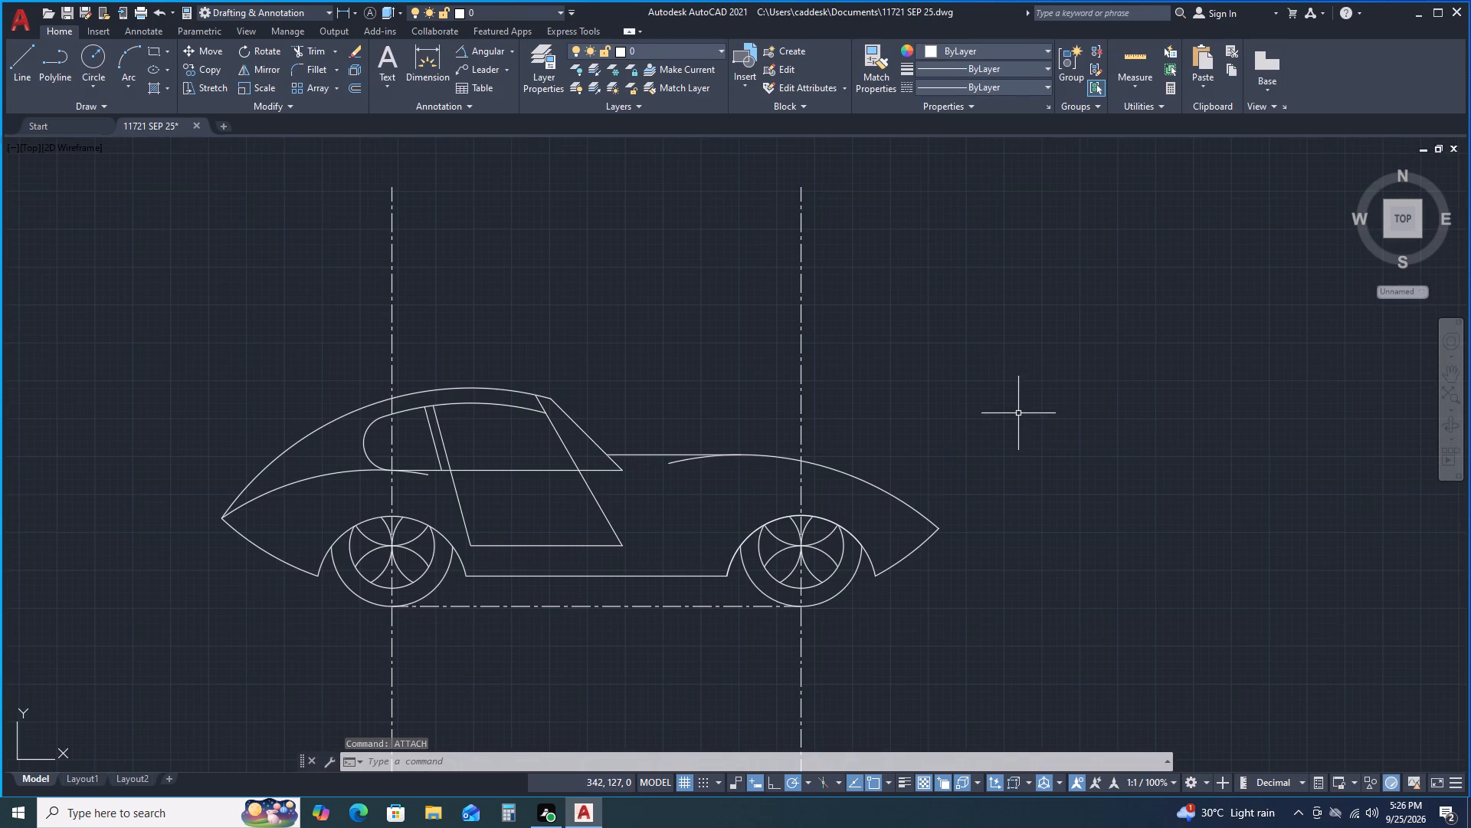
{"action": "scroll", "coordinate": [1012, 425], "scroll_direction": "down", "scroll_amount": 1}
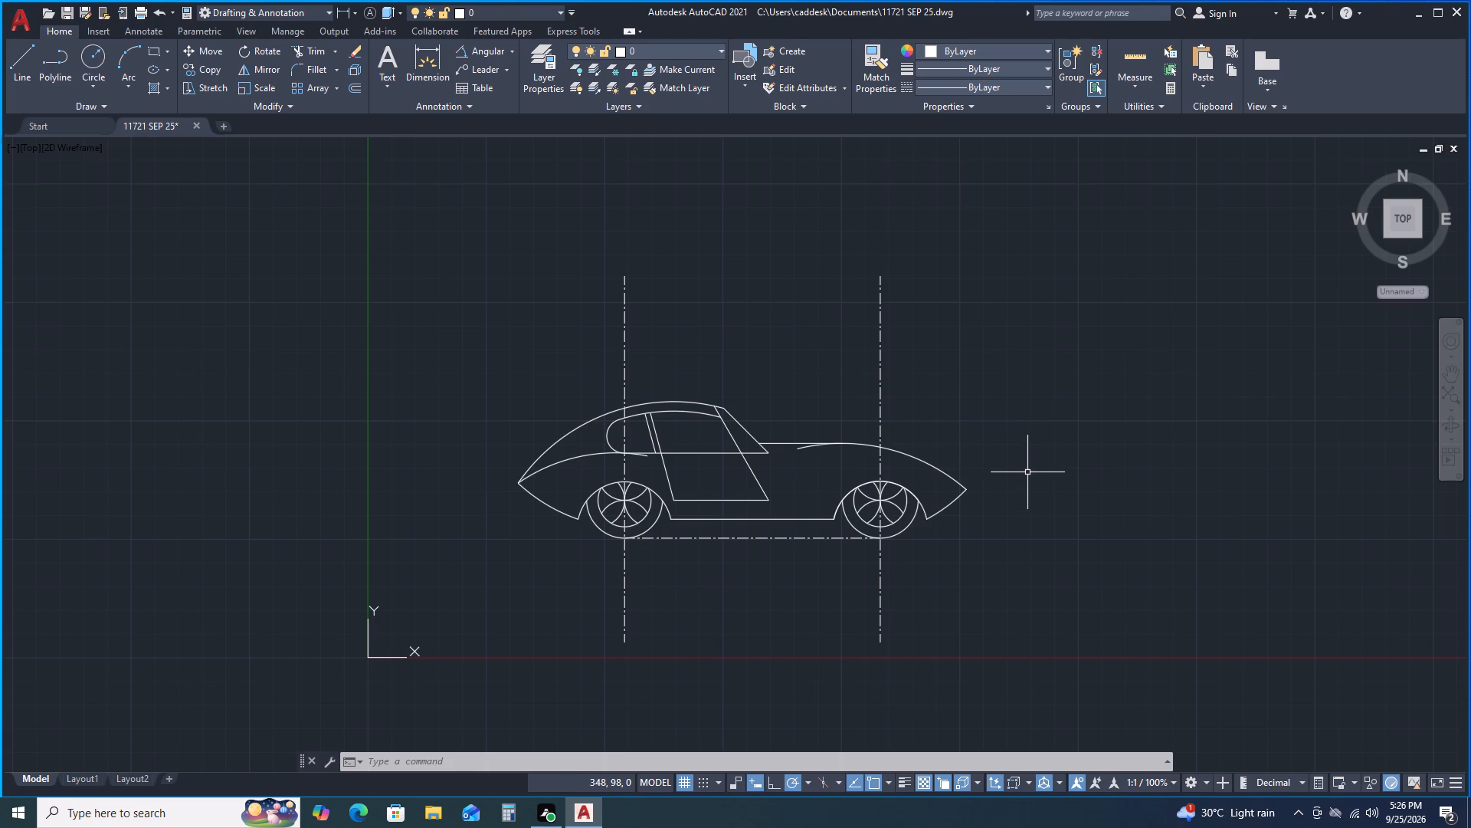
{"action": "scroll", "coordinate": [922, 590], "scroll_direction": "up", "scroll_amount": 2}
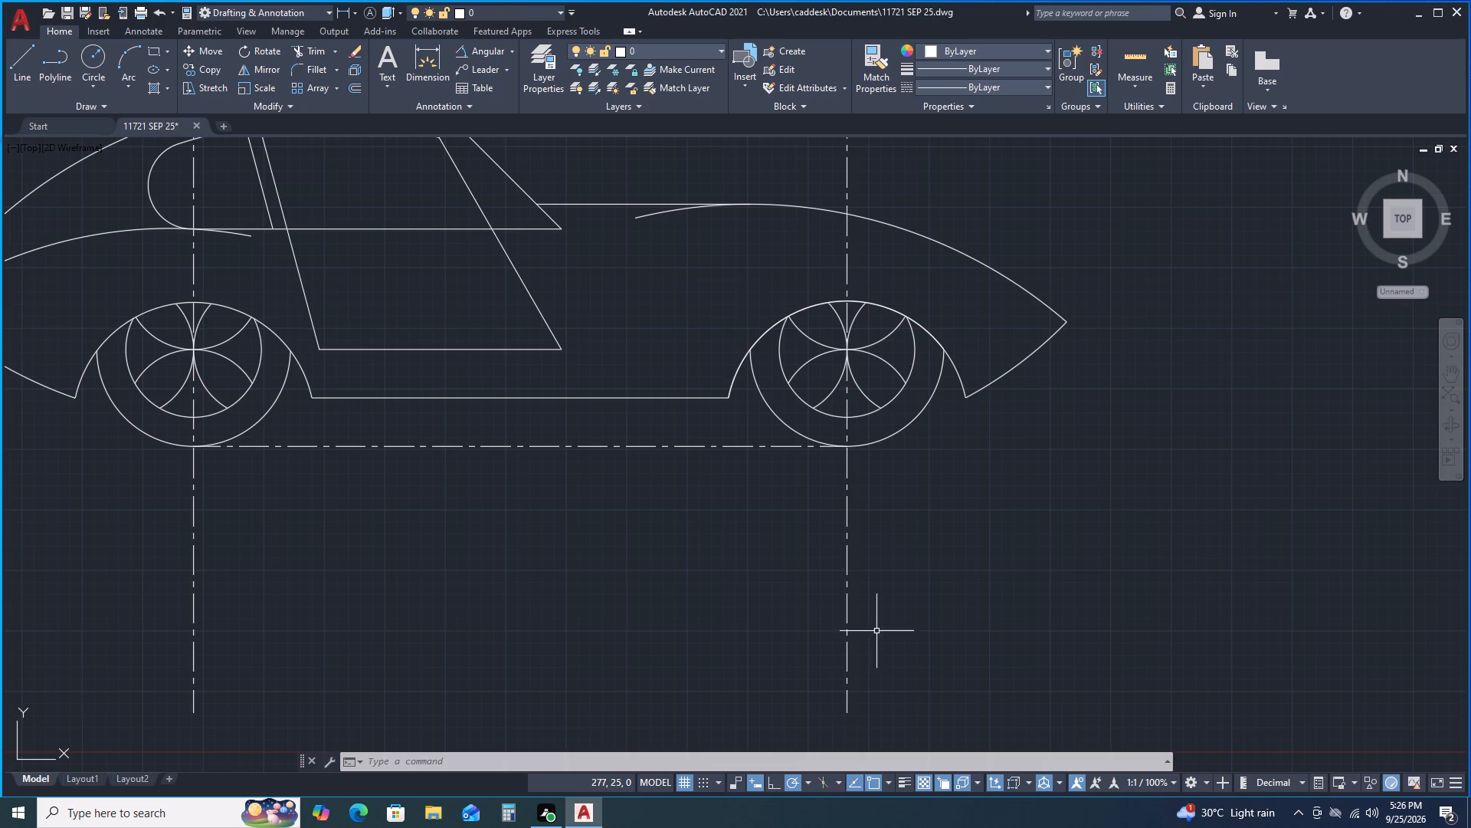
{"action": "scroll", "coordinate": [873, 669], "scroll_direction": "down", "scroll_amount": 1}
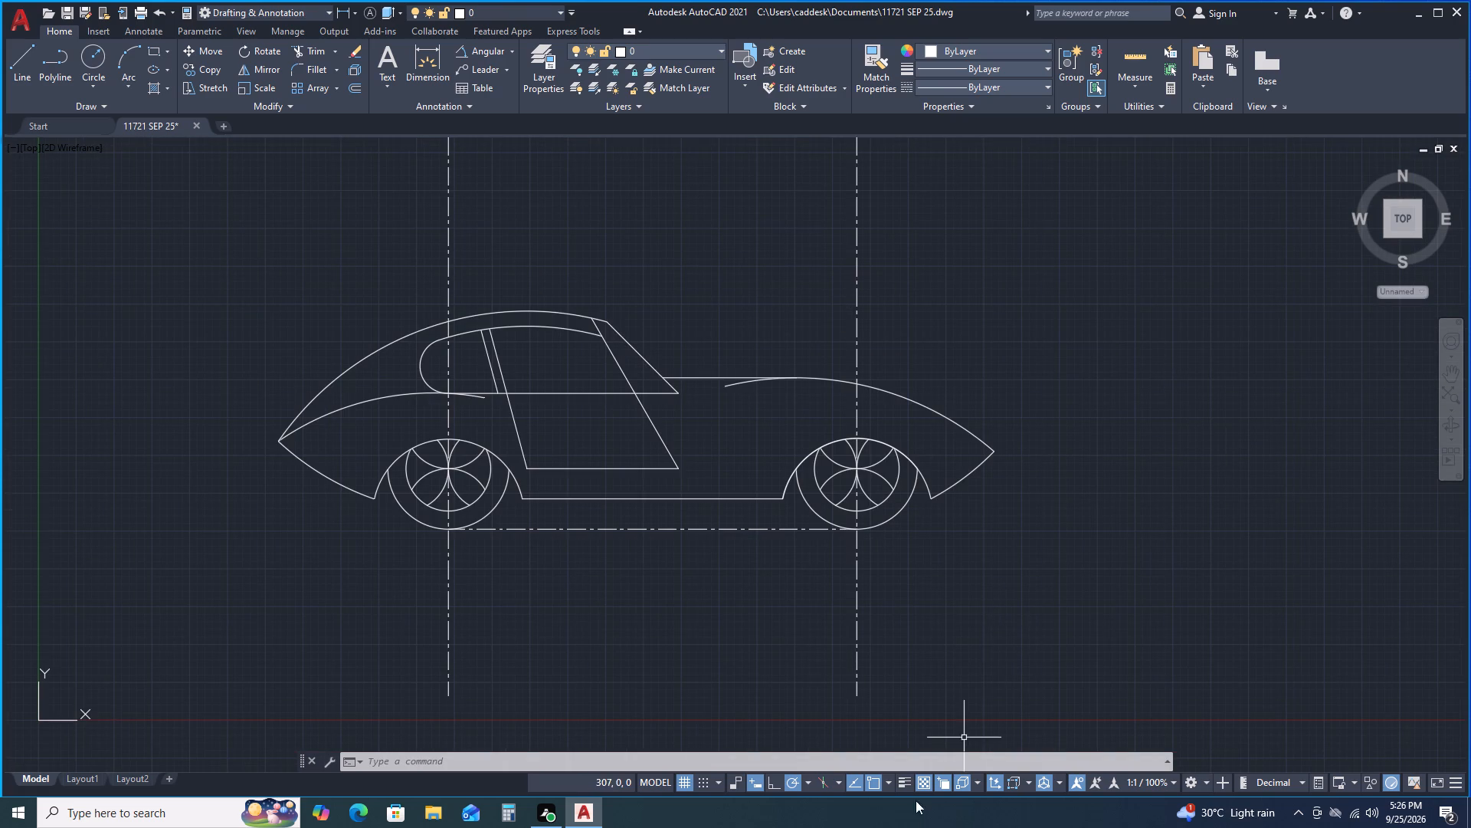
{"action": "scroll", "coordinate": [992, 674], "scroll_direction": "down", "scroll_amount": 1}
{"action": "middle_click_drag", "start_coordinate": [992, 674], "coordinate": [920, 537]}
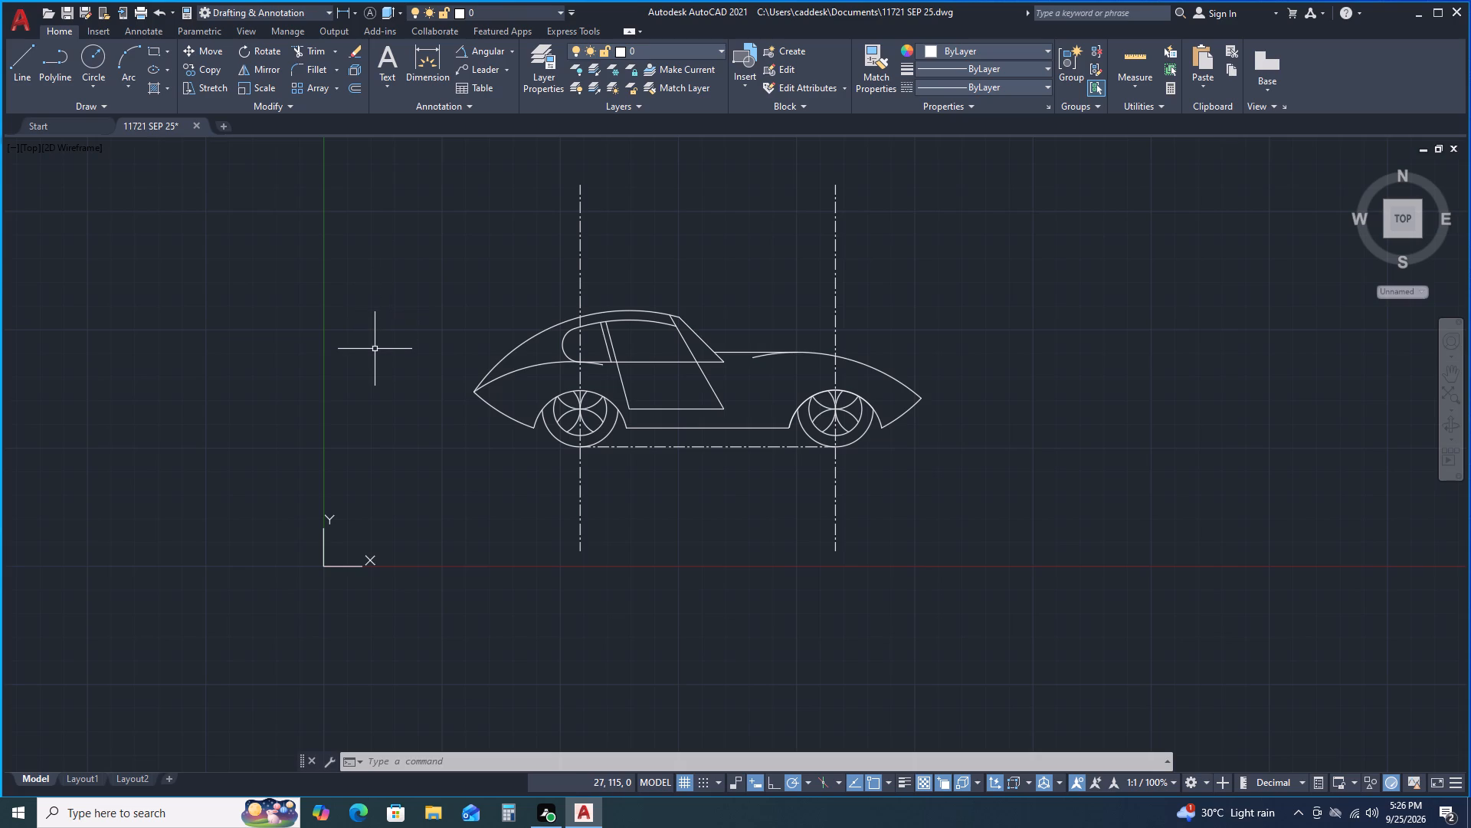
{"action": "scroll", "coordinate": [952, 286], "scroll_direction": "up", "scroll_amount": 1}
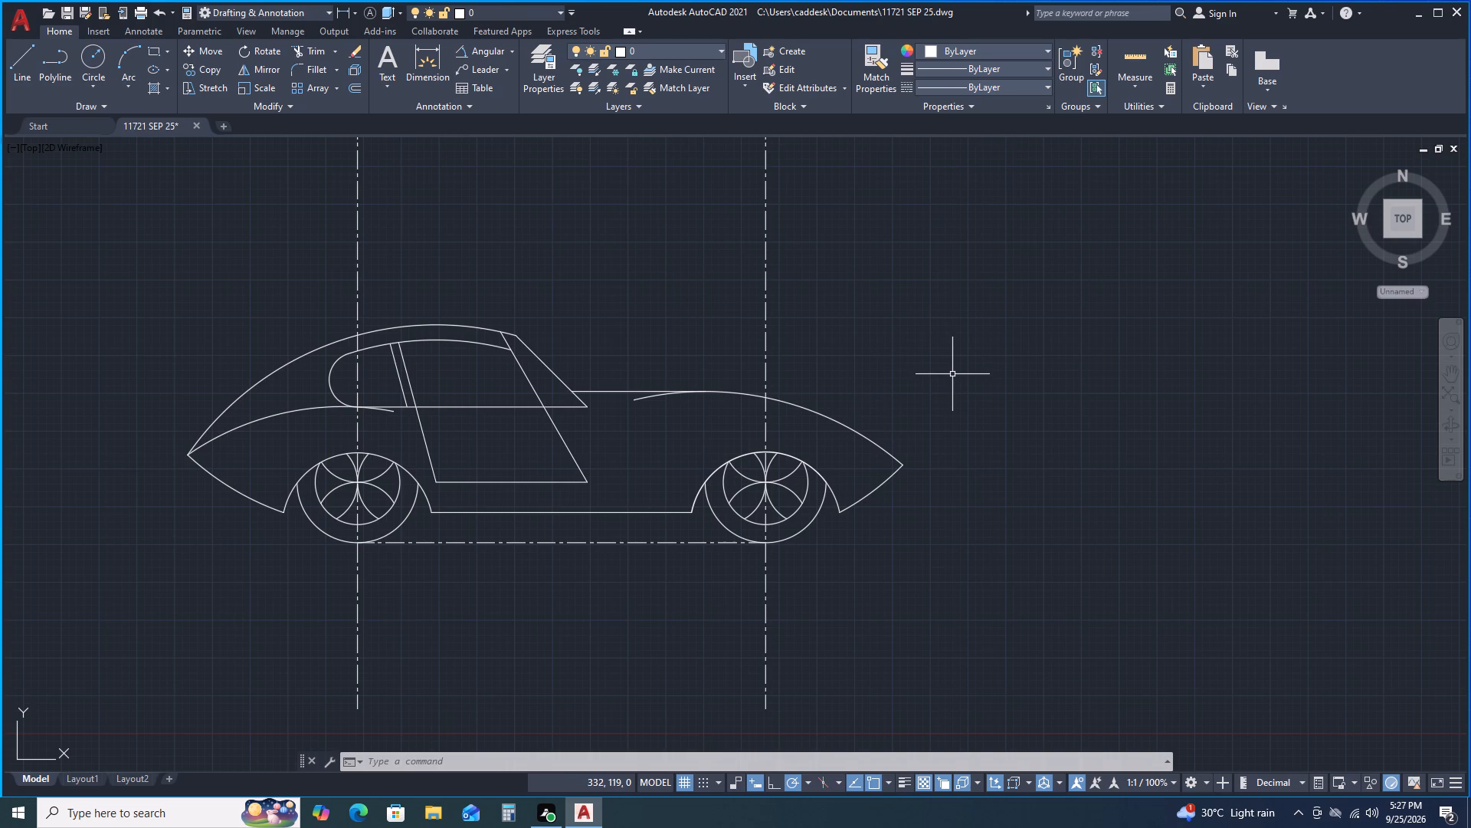
{"action": "scroll", "coordinate": [952, 374], "scroll_direction": "down", "scroll_amount": 1}
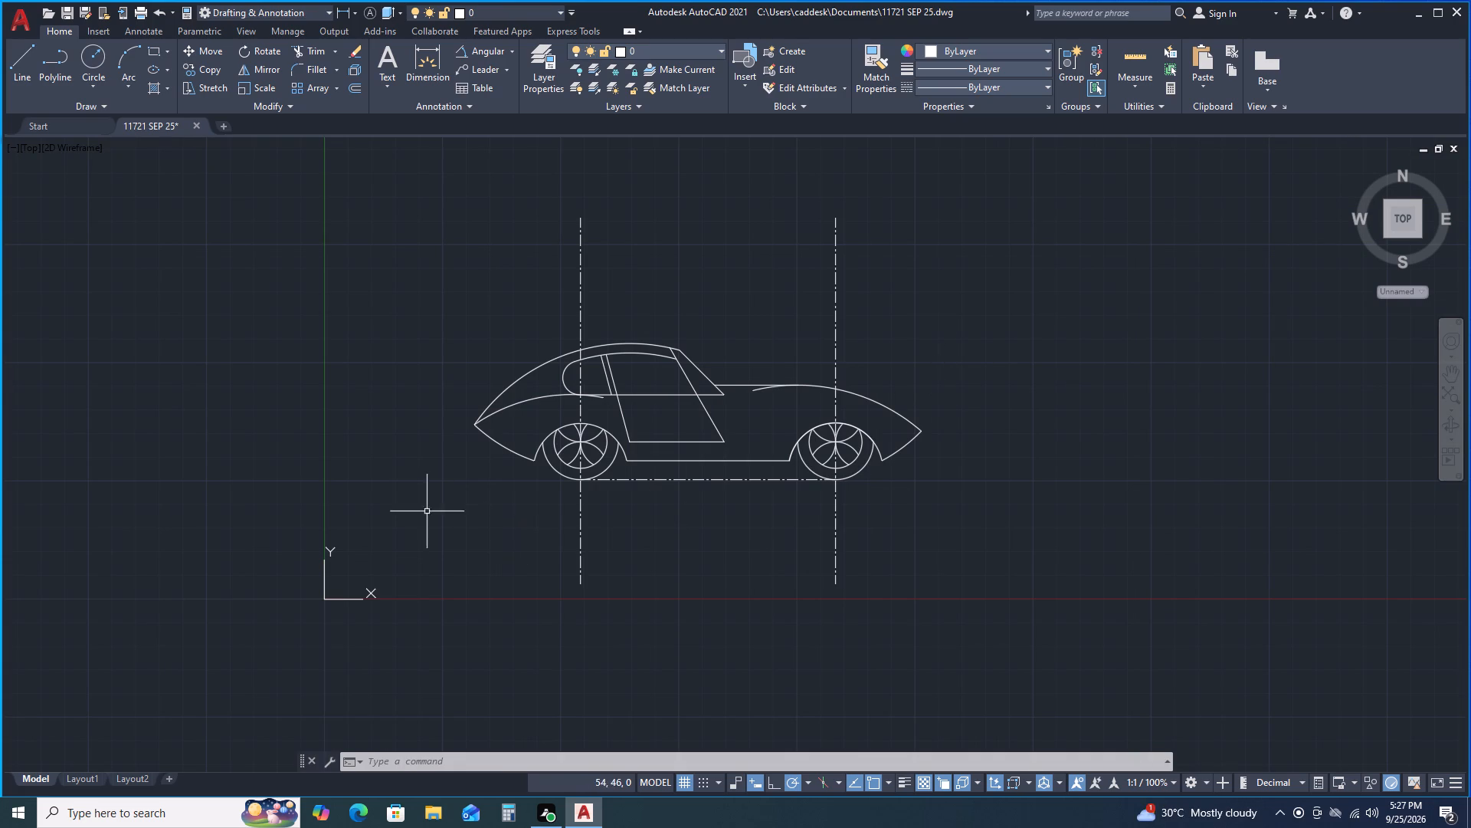
{"action": "scroll", "coordinate": [751, 382], "scroll_direction": "down", "scroll_amount": 1}
{"action": "scroll", "coordinate": [751, 347], "scroll_direction": "up", "scroll_amount": 2}
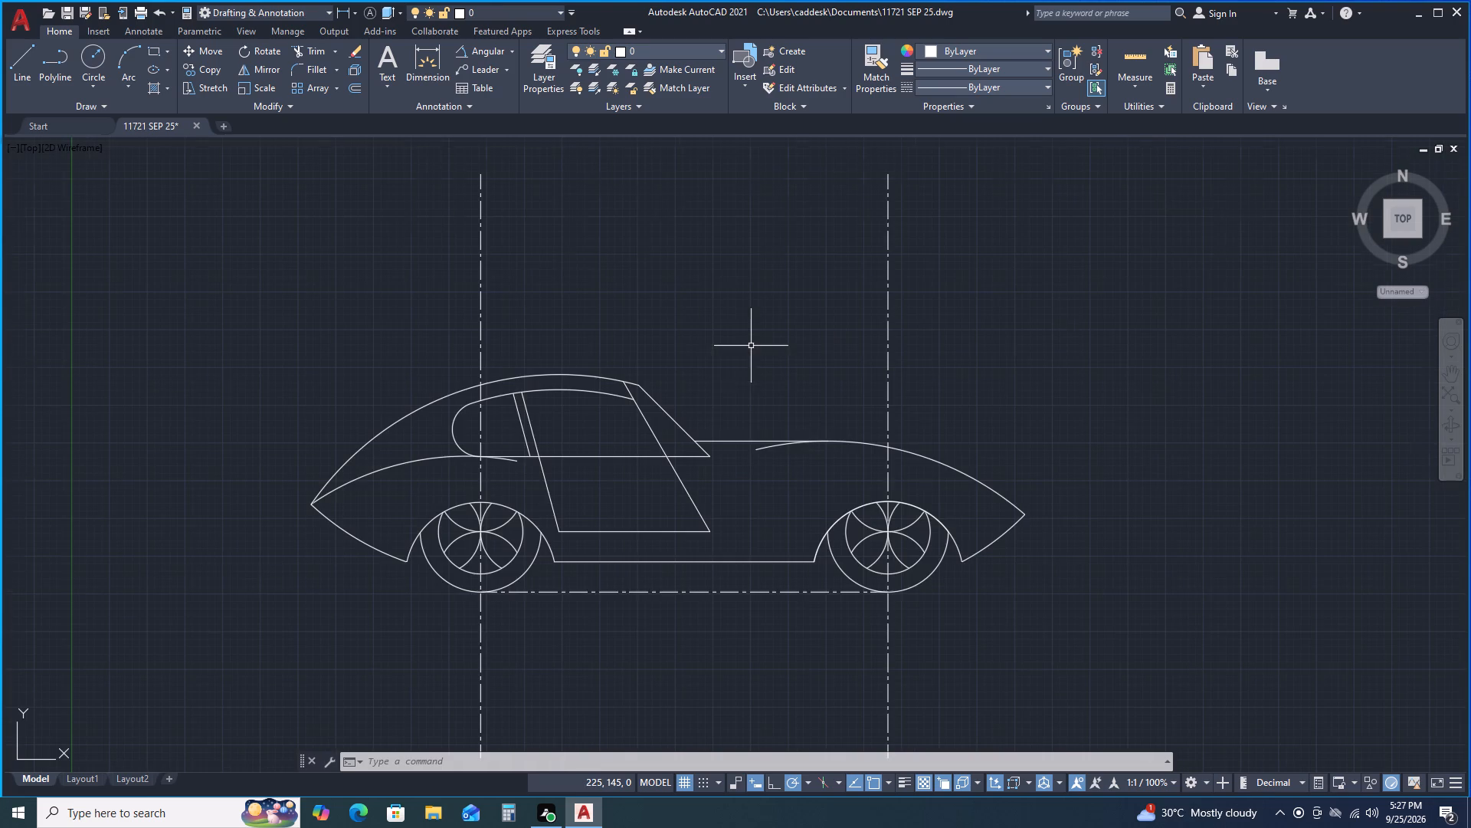
{"action": "middle_click_drag", "start_coordinate": [725, 338], "coordinate": [709, 182]}
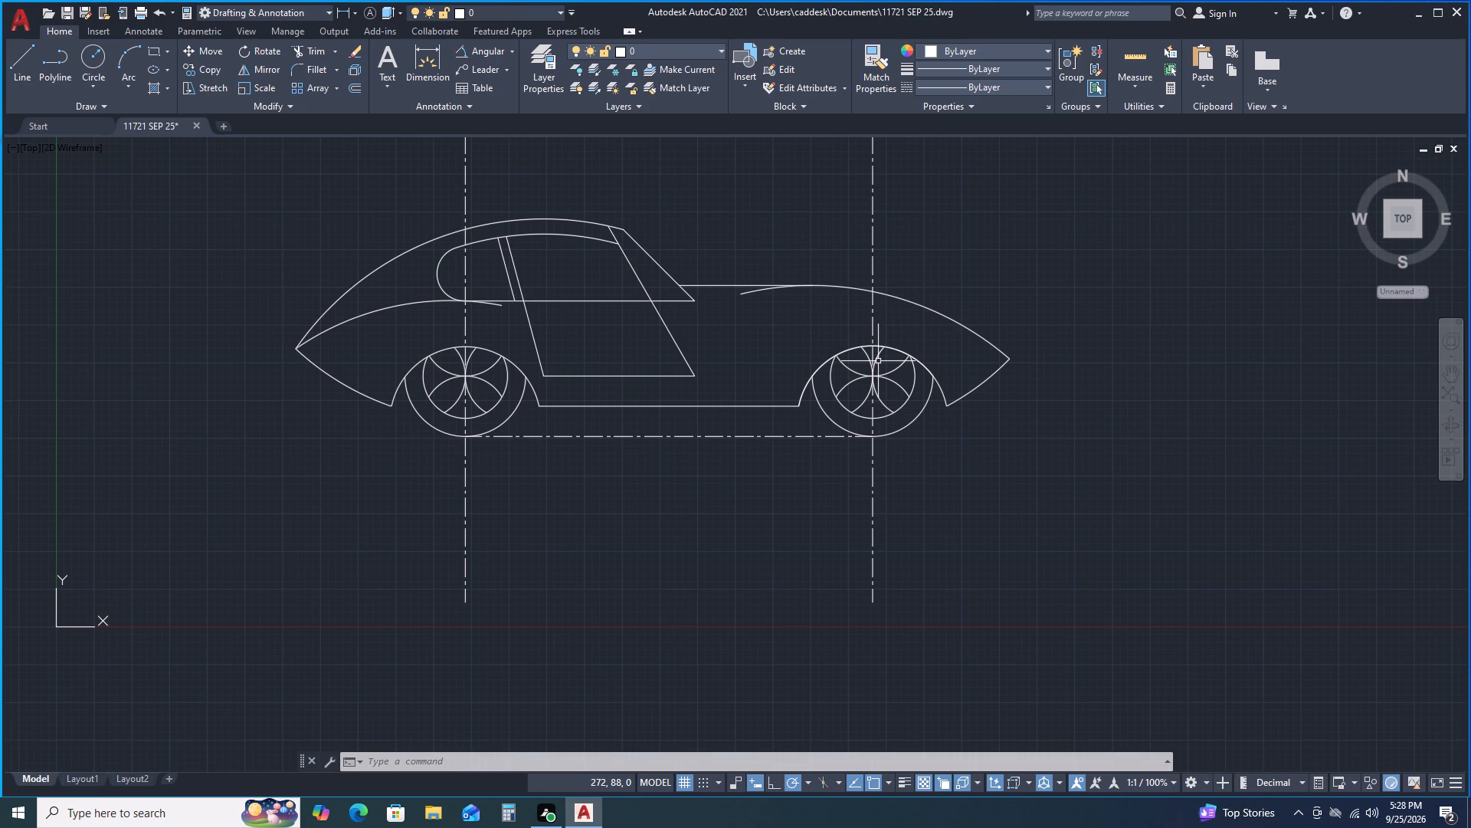
{"action": "scroll", "coordinate": [826, 415], "scroll_direction": "down", "scroll_amount": 1}
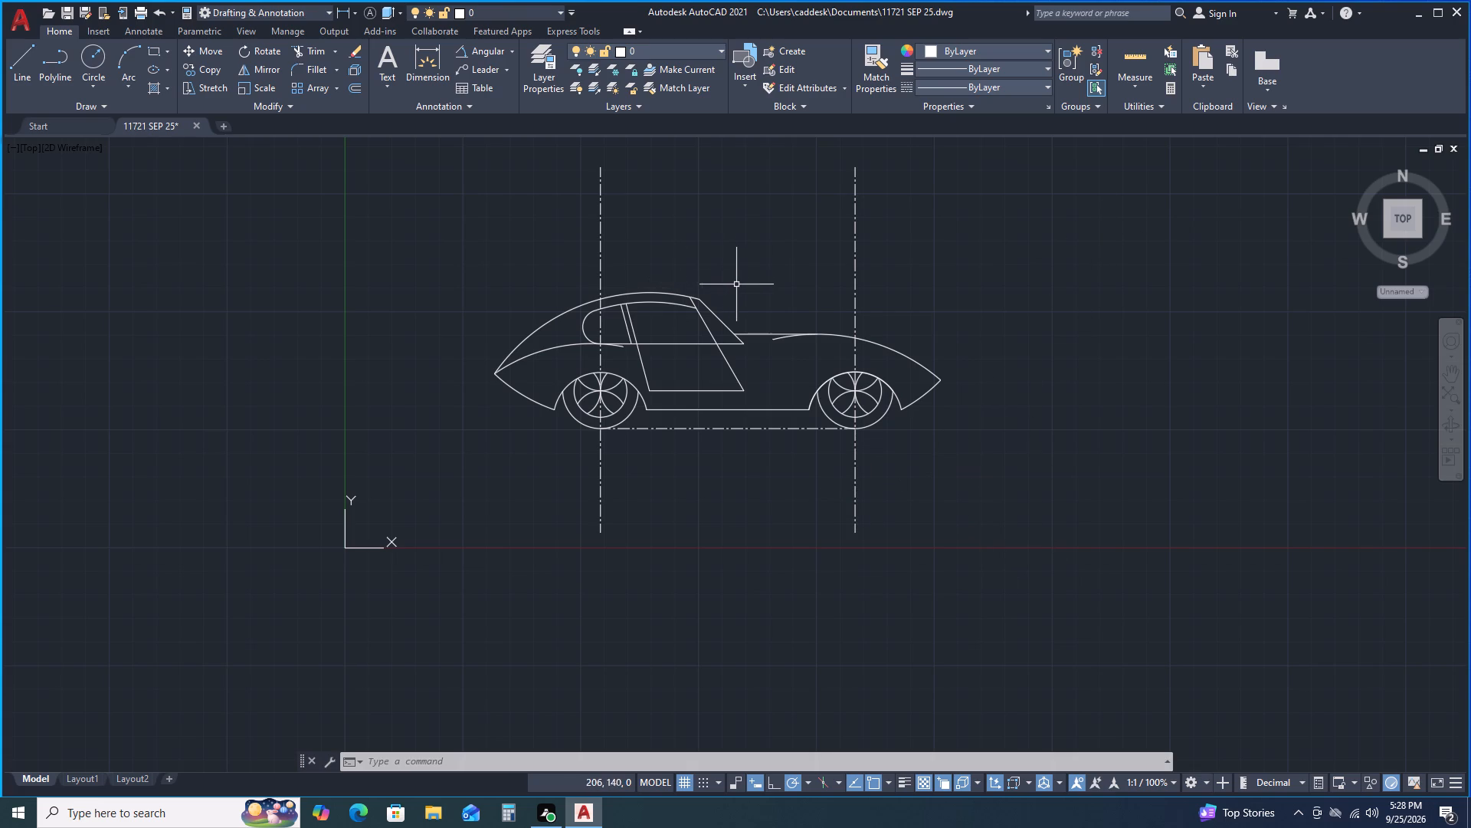
{"action": "scroll", "coordinate": [906, 422], "scroll_direction": "up", "scroll_amount": 1}
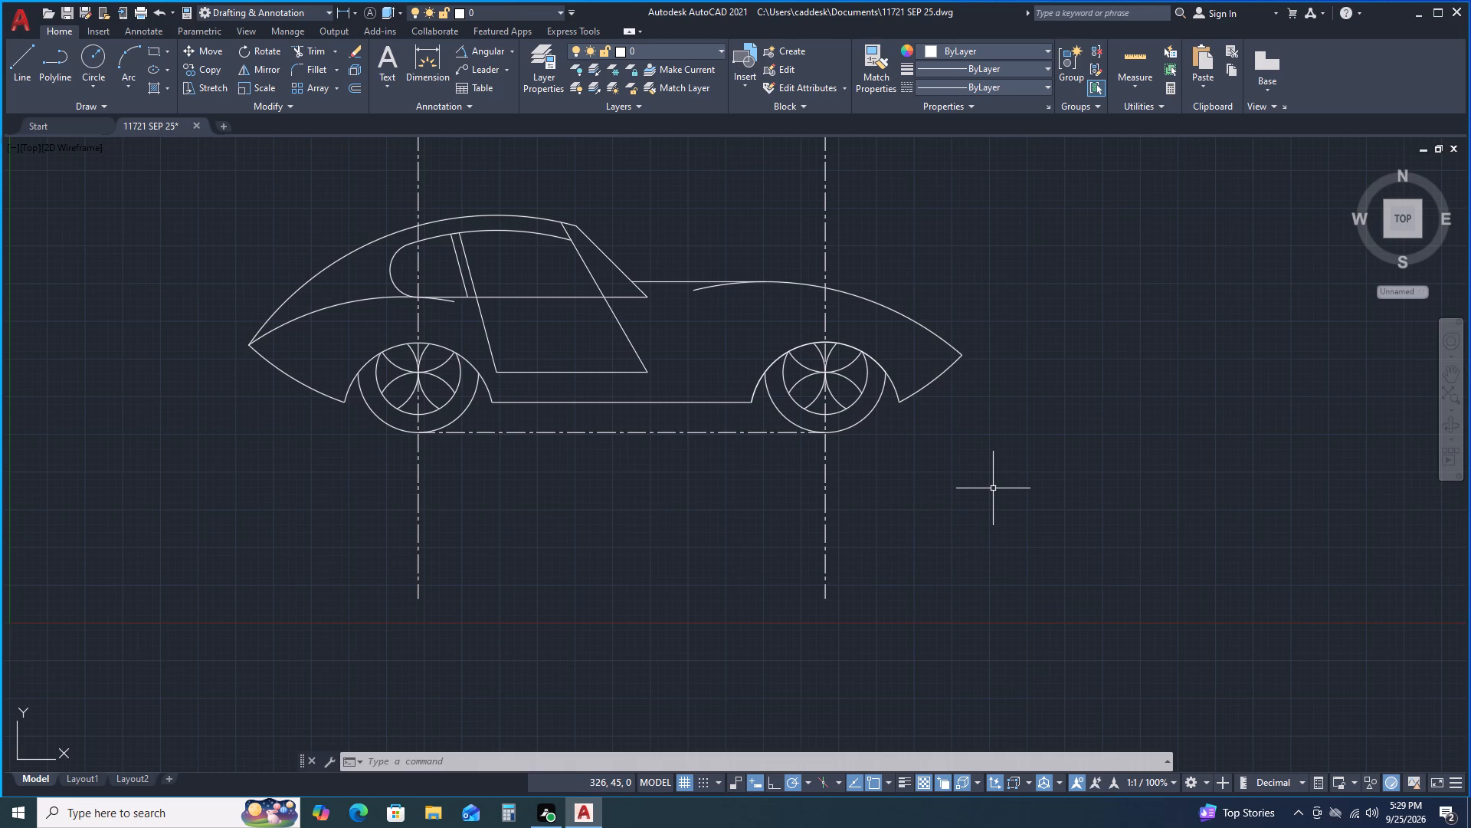
{"action": "middle_click_drag", "start_coordinate": [895, 479], "coordinate": [1049, 521]}
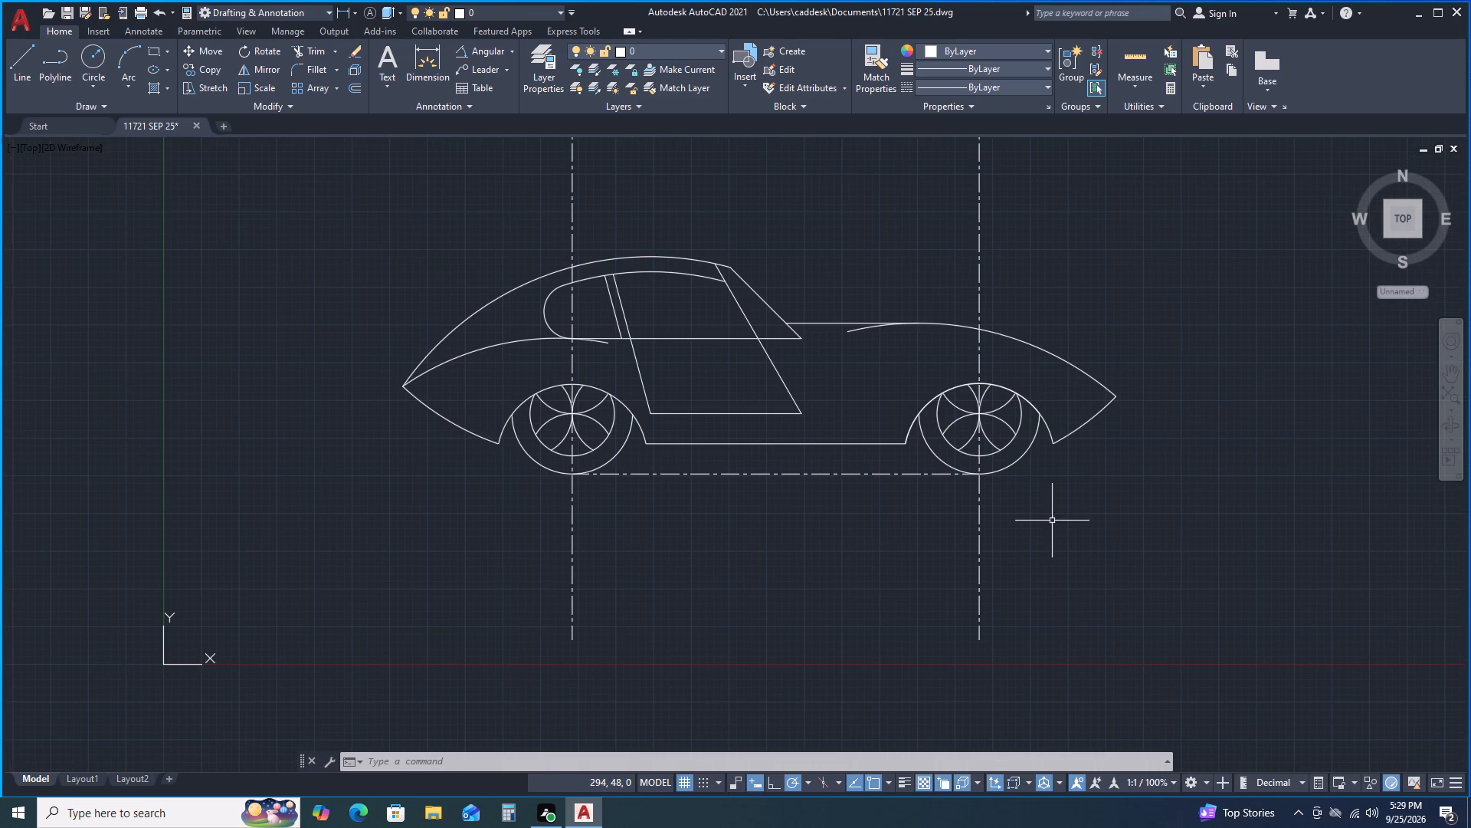
{"action": "scroll", "coordinate": [1057, 517], "scroll_direction": "down", "scroll_amount": 1}
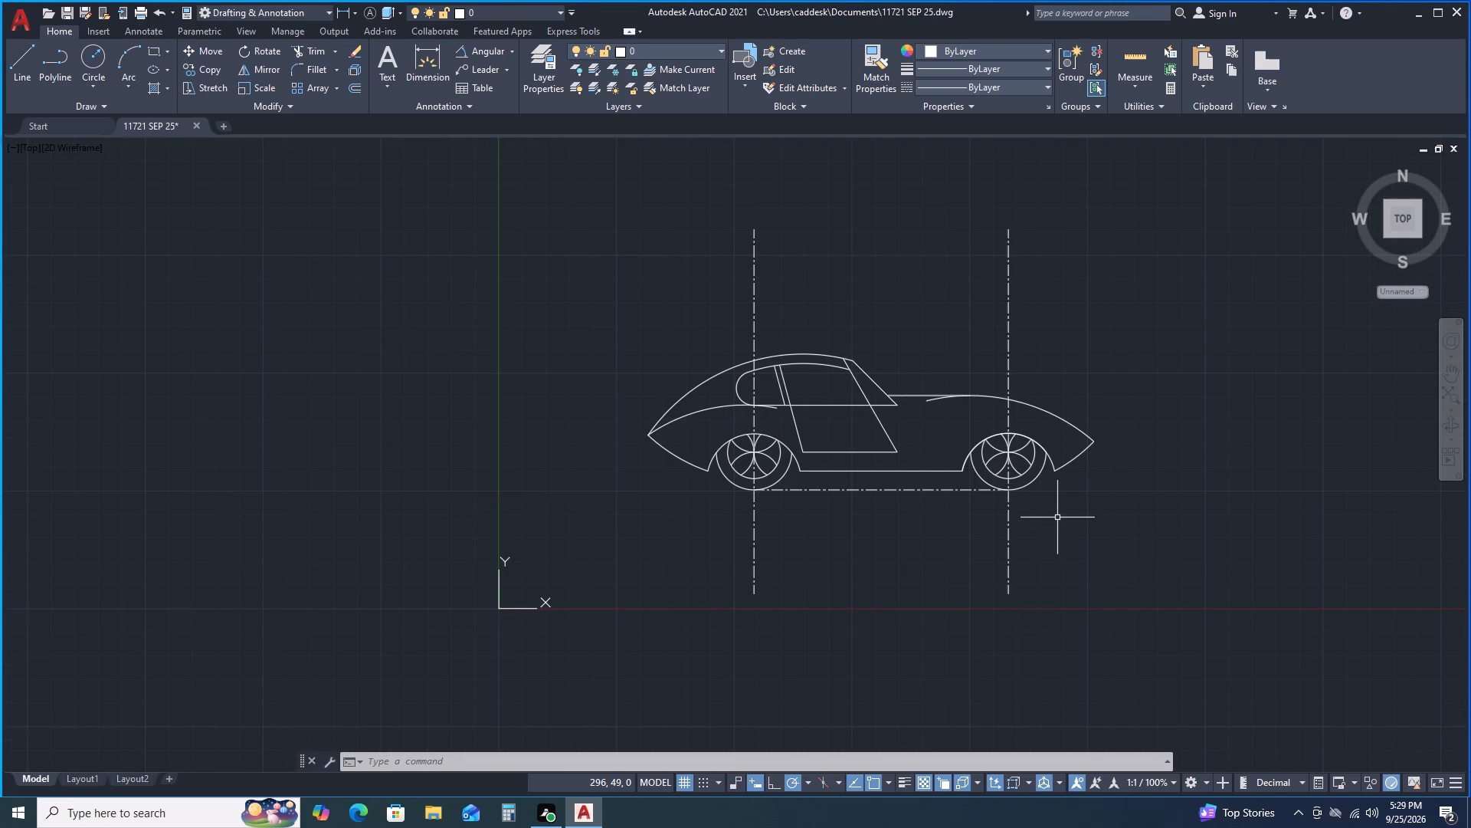
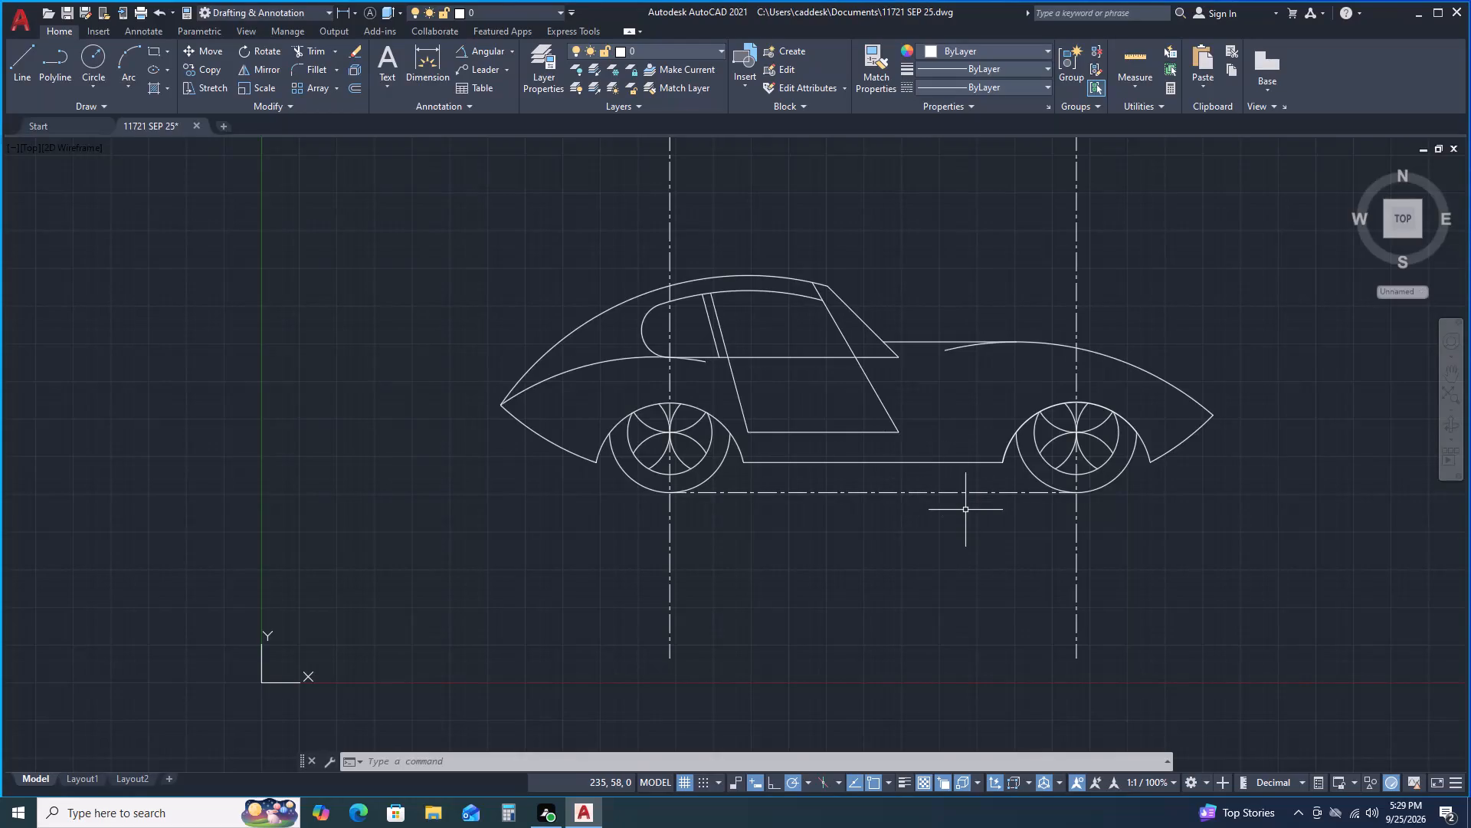
Copy the car profile without its two vertical centrelines and paste it beside the original, roughly level, with the insertion point at about X 421, Y 65.
{"action": "scroll", "coordinate": [949, 501], "scroll_direction": "down", "scroll_amount": 2}
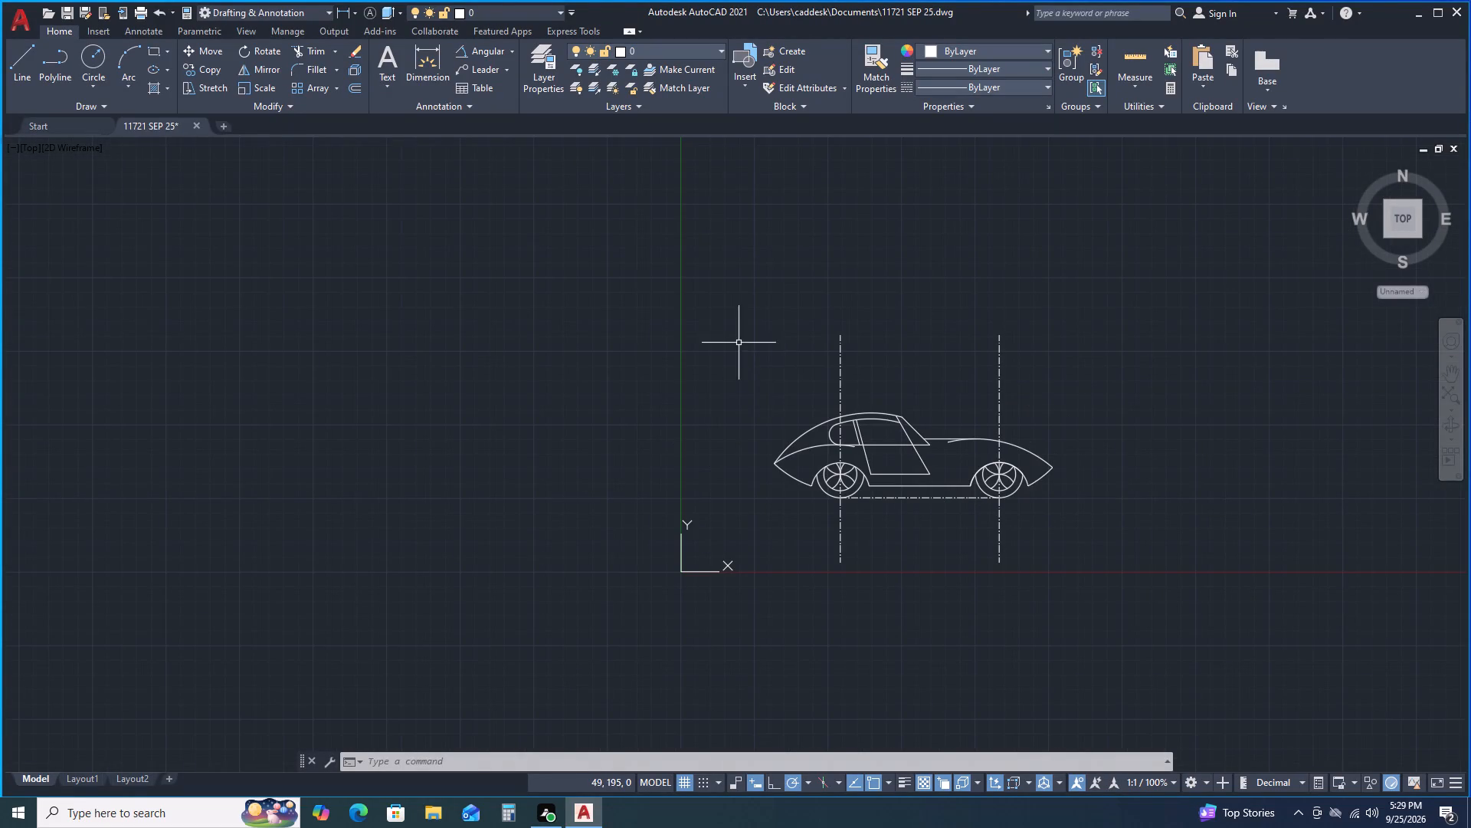
{"action": "left_click_drag", "start_coordinate": [733, 341], "coordinate": [740, 346]}
{"action": "left_click", "coordinate": [1129, 625]}
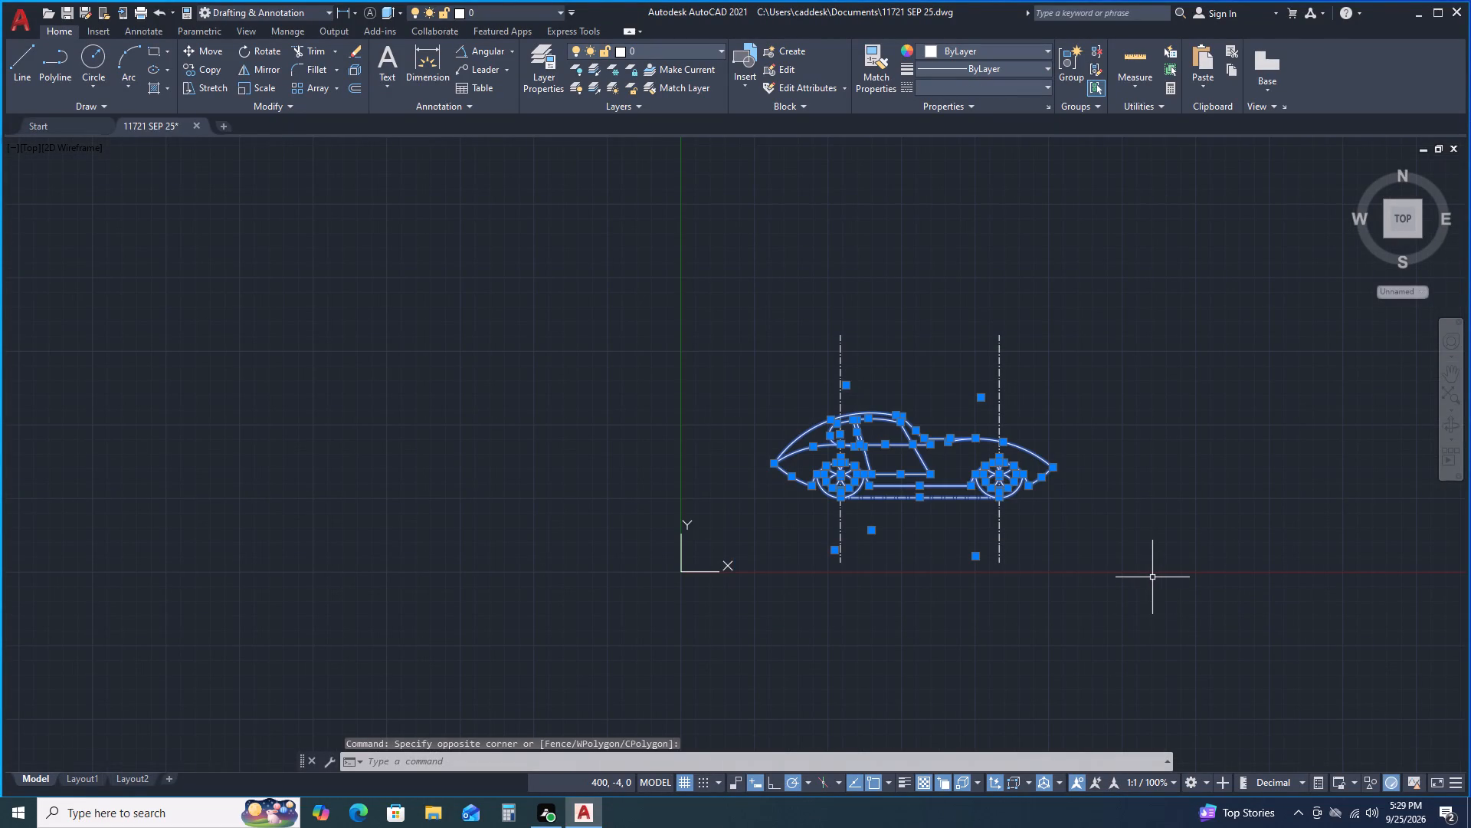
{"action": "key", "text": "ctrl+c"}
{"action": "middle_click_drag", "start_coordinate": [1147, 554], "coordinate": [582, 426]}
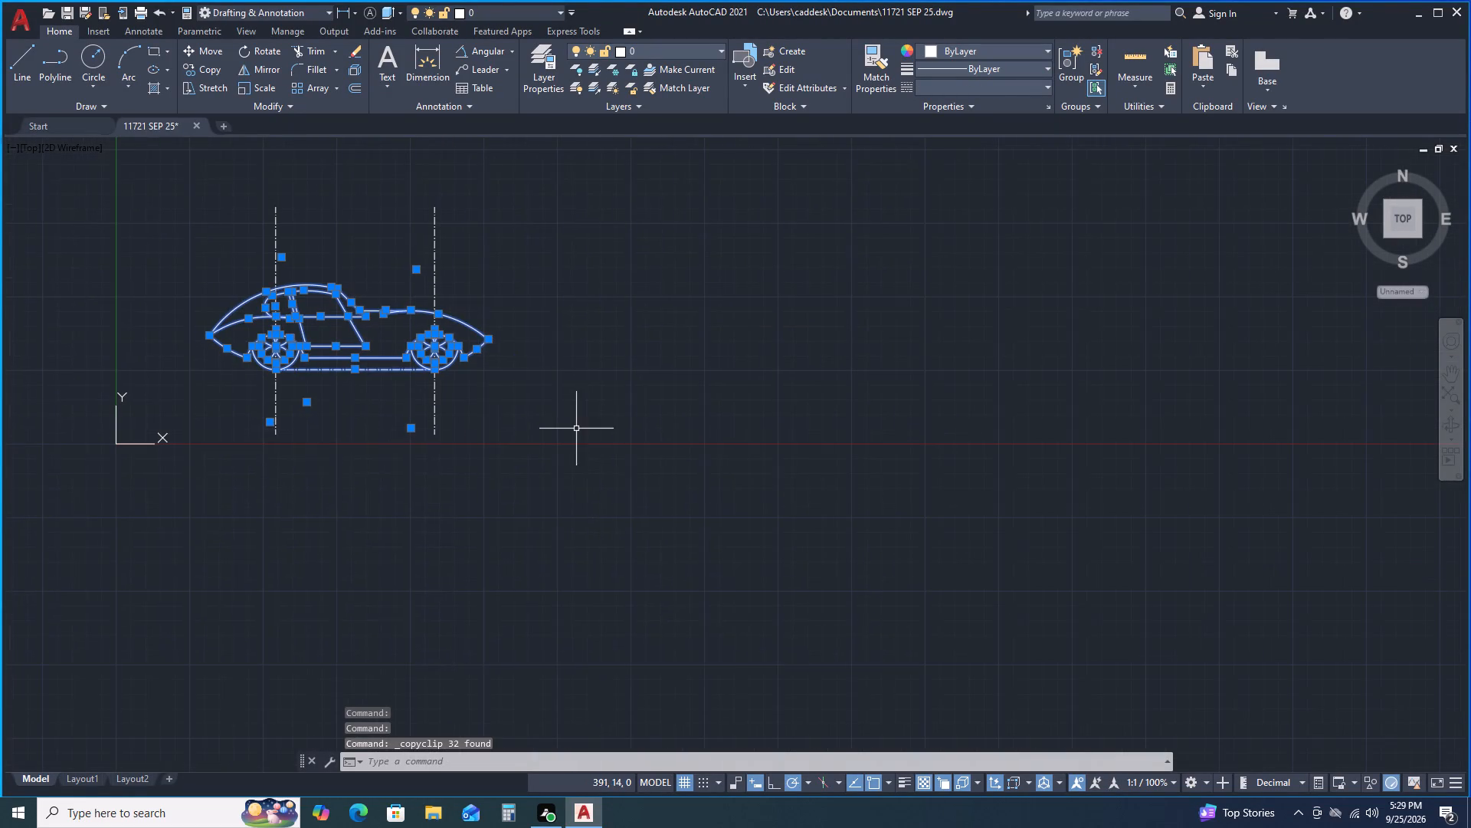
{"action": "key", "text": "ctrl+v"}
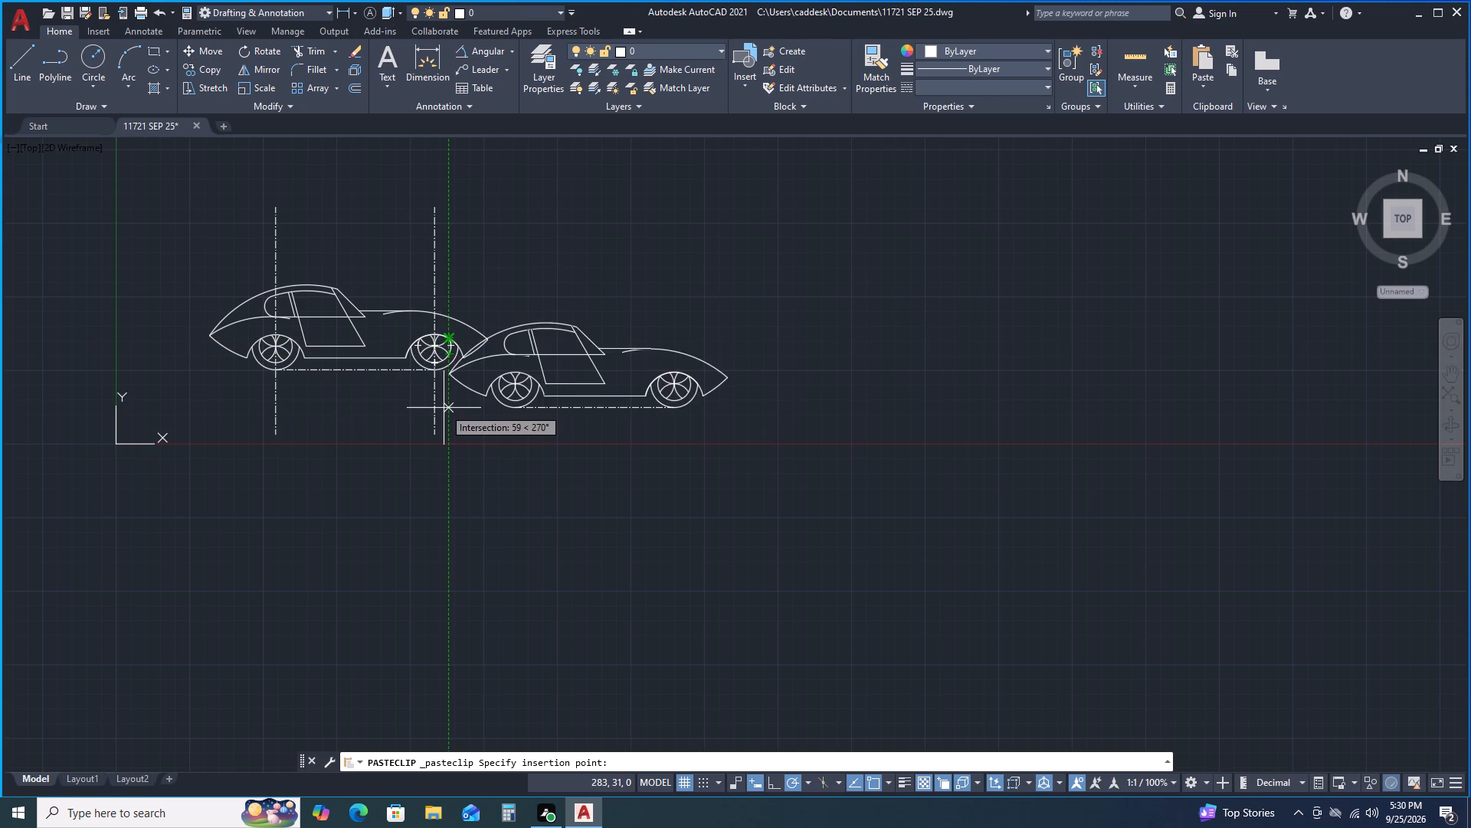
{"action": "key", "text": "F8"}
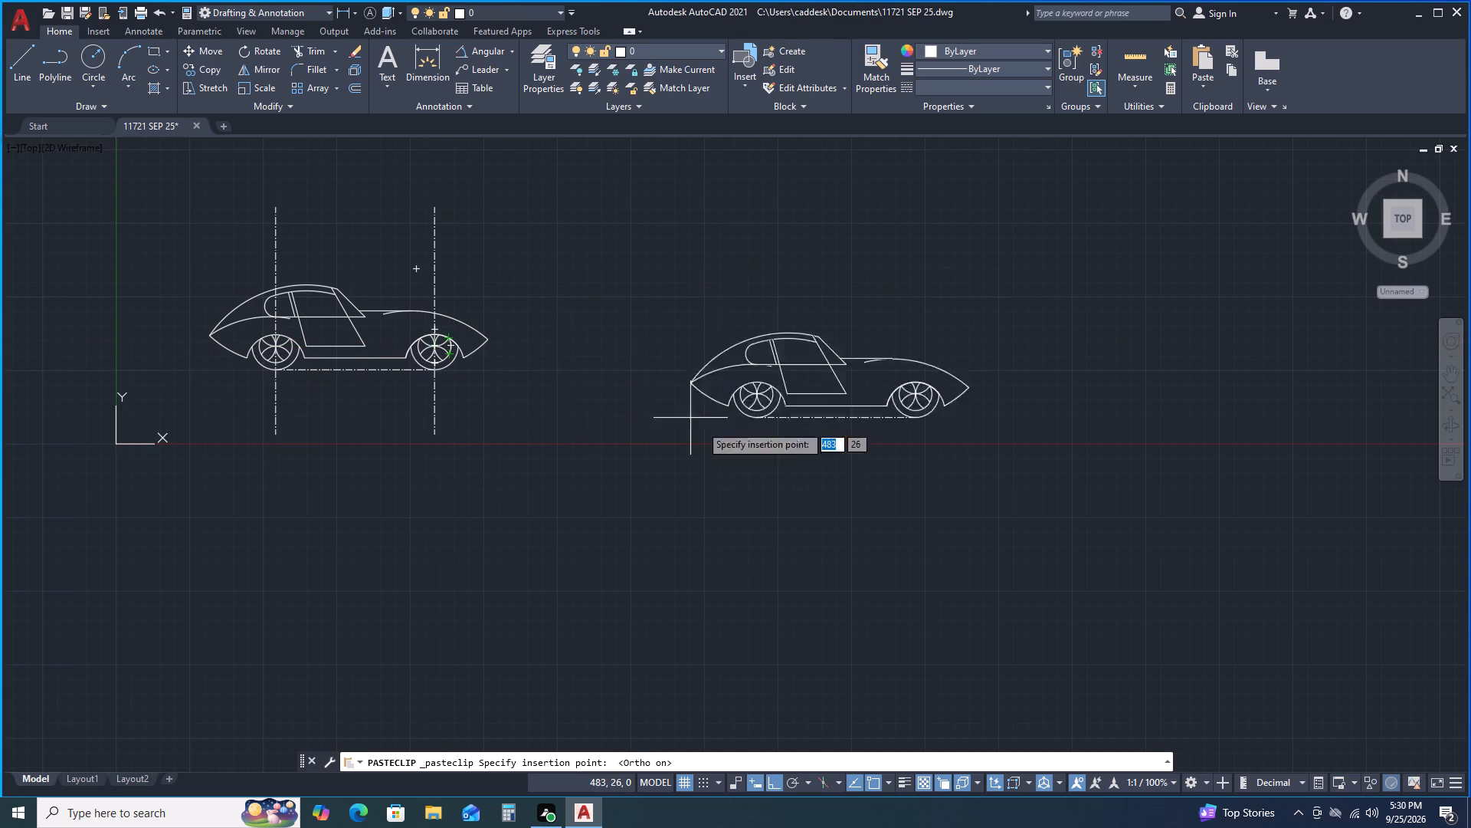
{"action": "key", "text": "F8"}
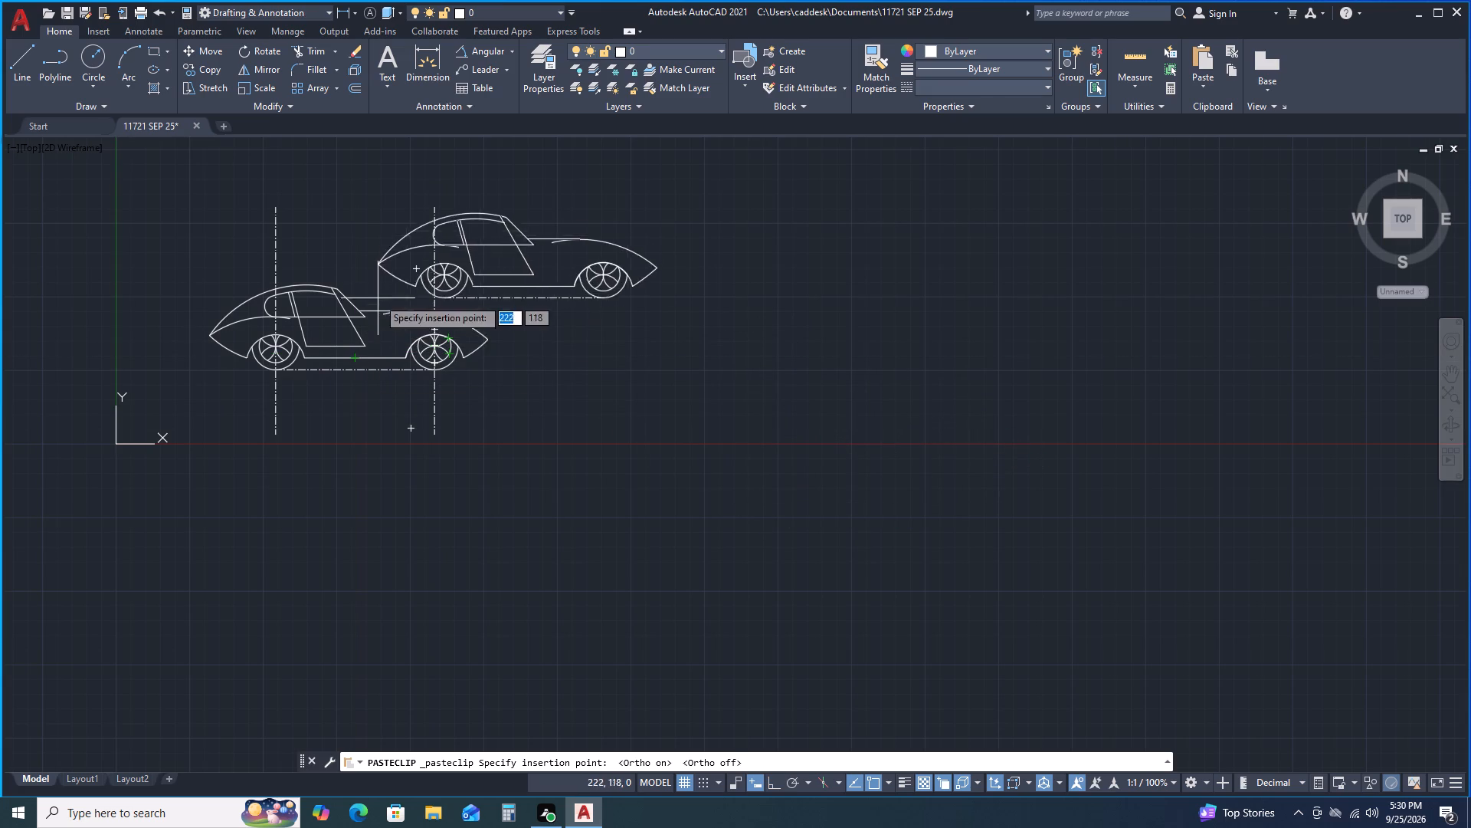
{"action": "key", "text": "F8"}
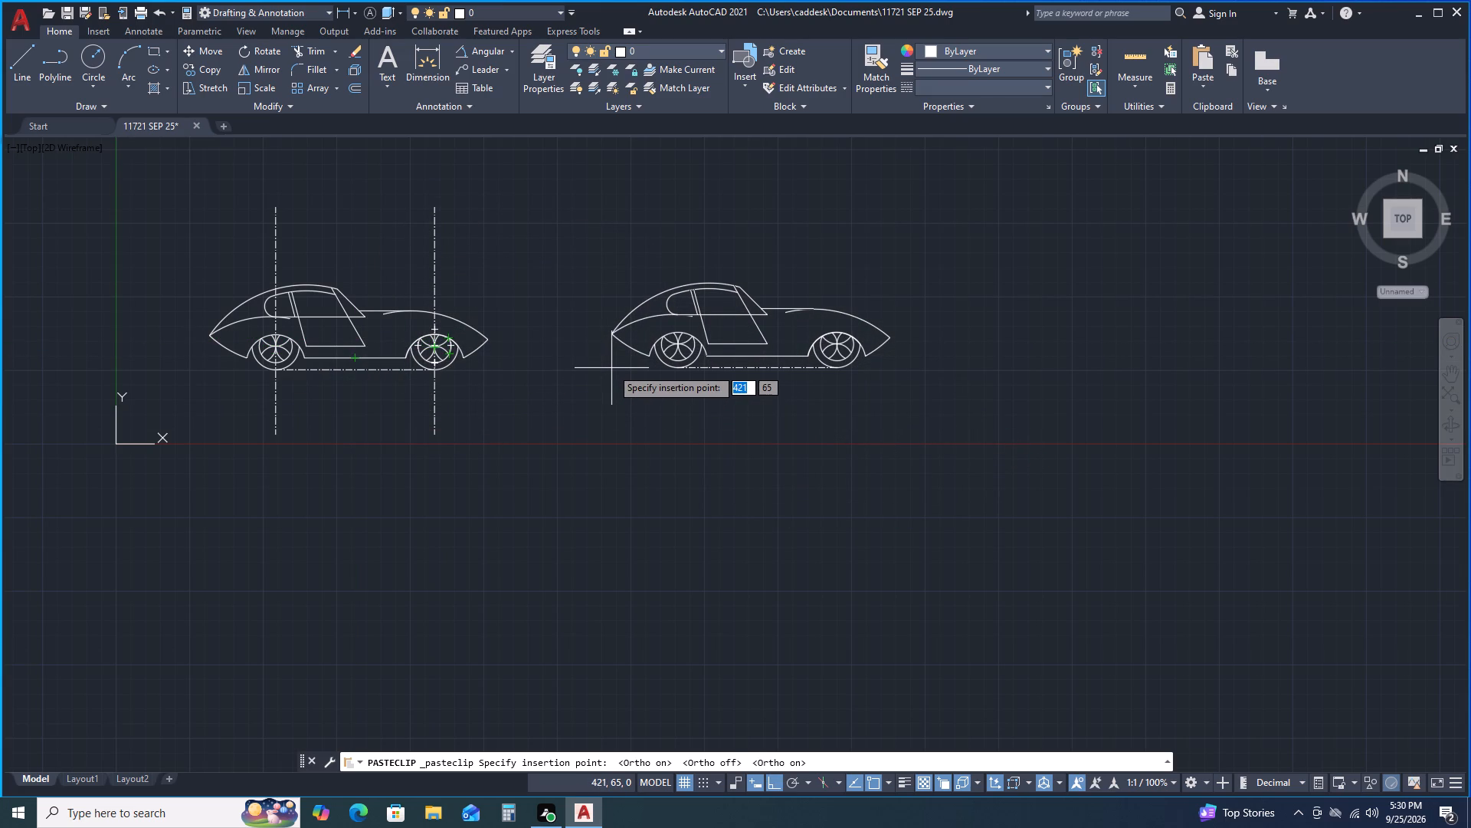
{"action": "left_click", "coordinate": [611, 368]}
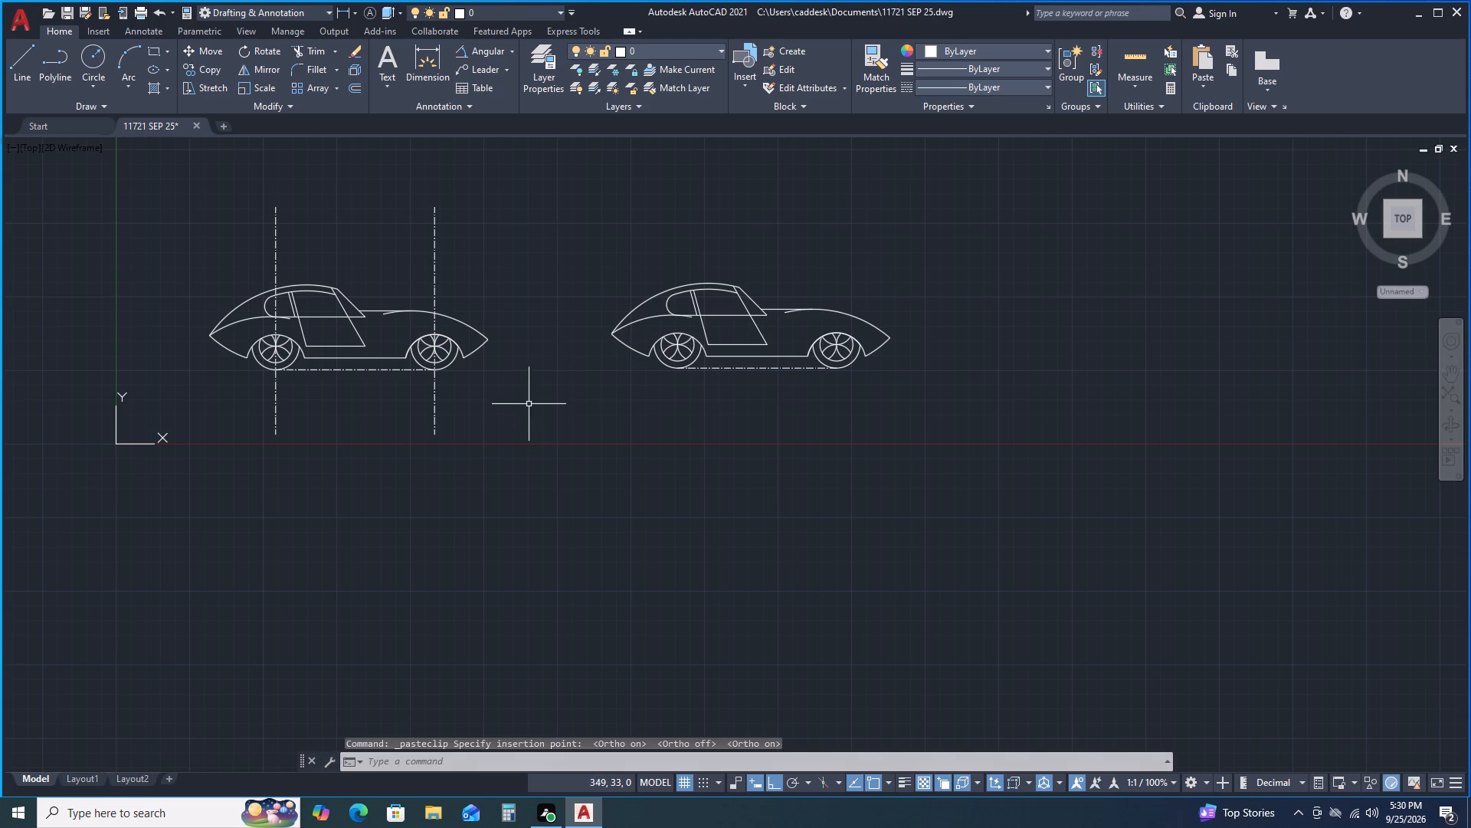
{"action": "middle_click_drag", "start_coordinate": [551, 404], "coordinate": [746, 423]}
{"action": "middle_click", "coordinate": [746, 423]}
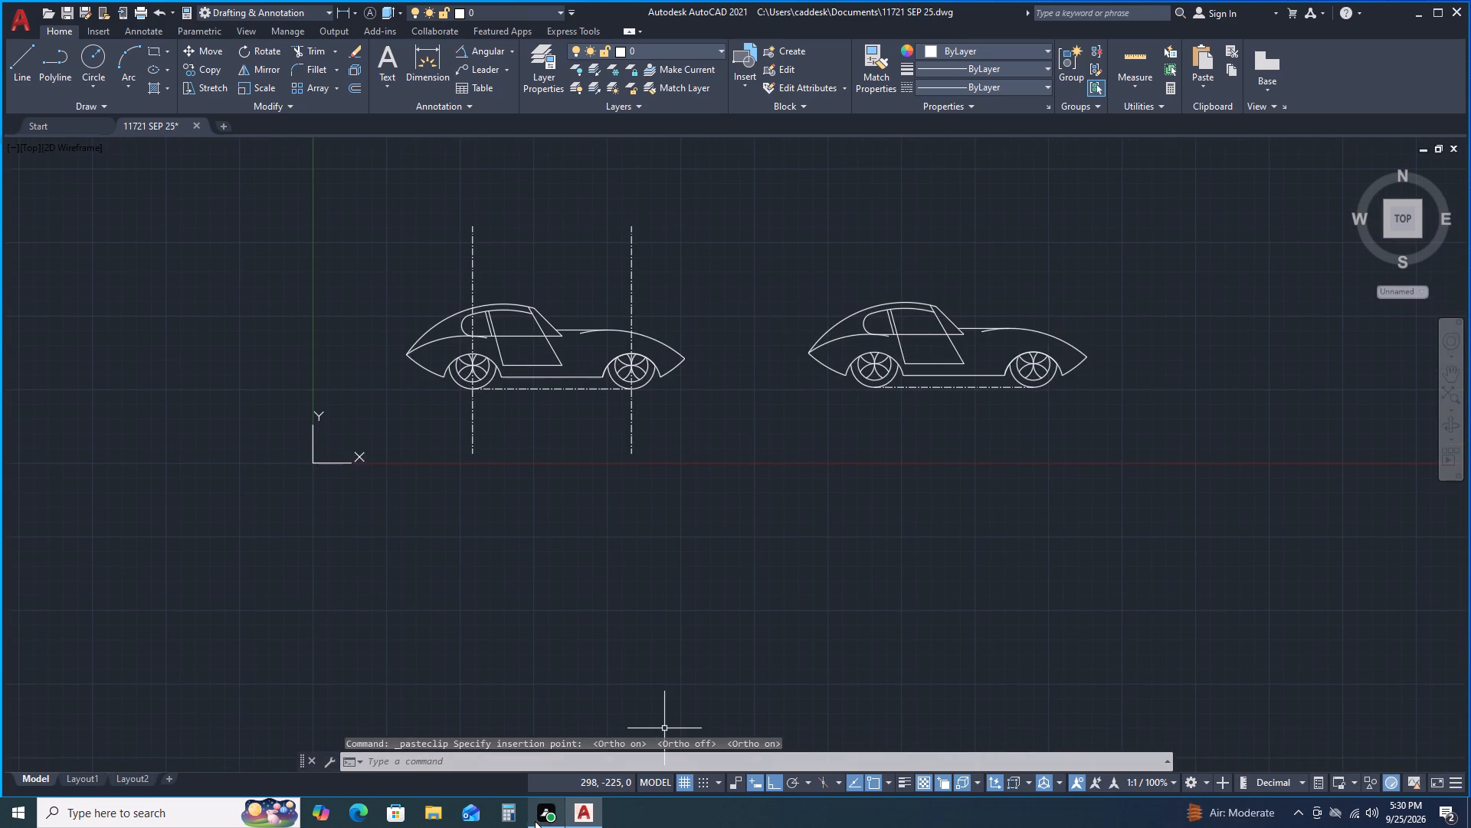
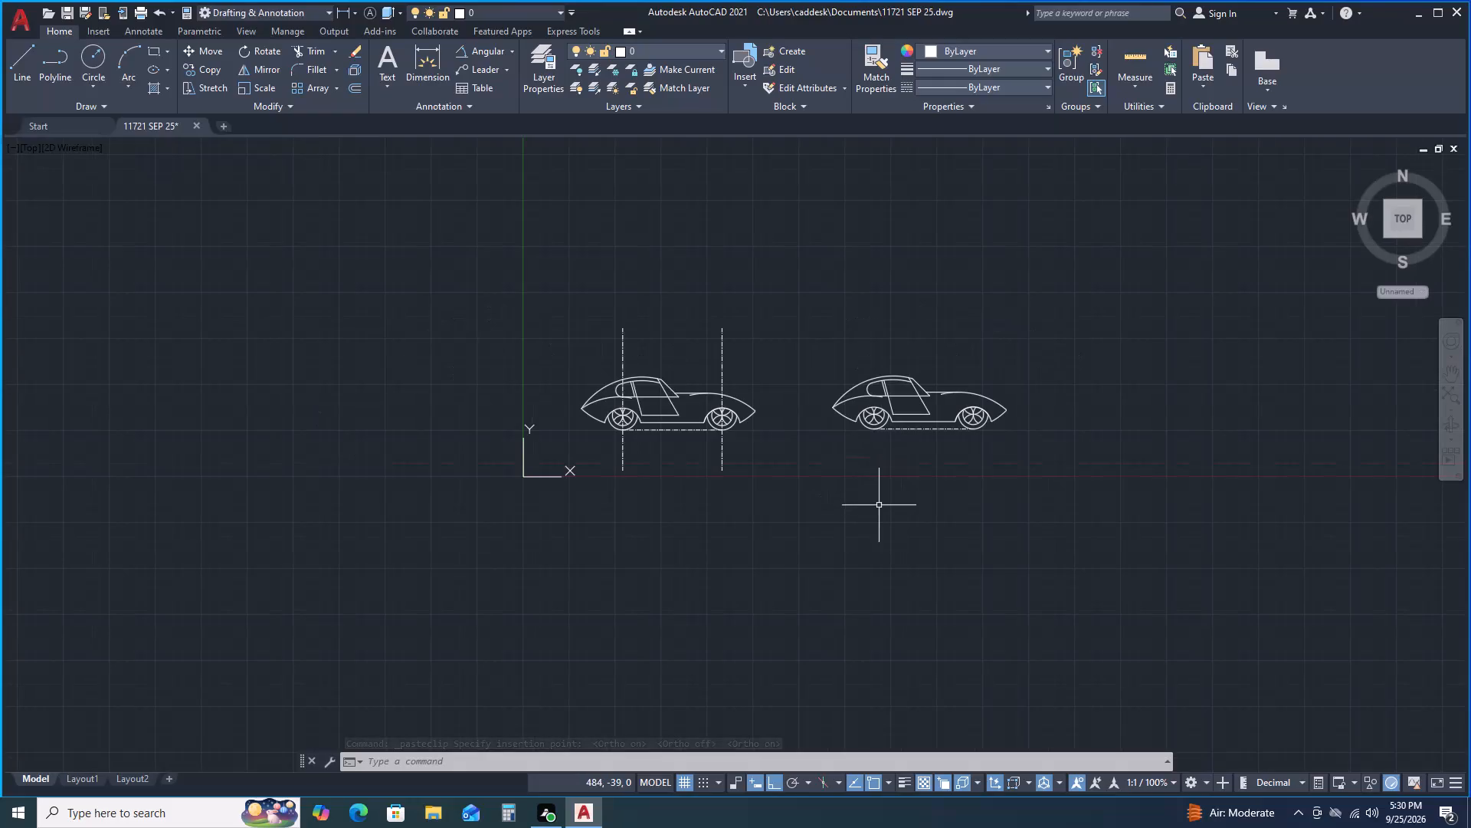
Delete the pasted car copy beside the original profile.
{"action": "scroll", "coordinate": [678, 430], "scroll_direction": "down", "scroll_amount": 1}
{"action": "scroll", "coordinate": [678, 430], "scroll_direction": "up", "scroll_amount": 1}
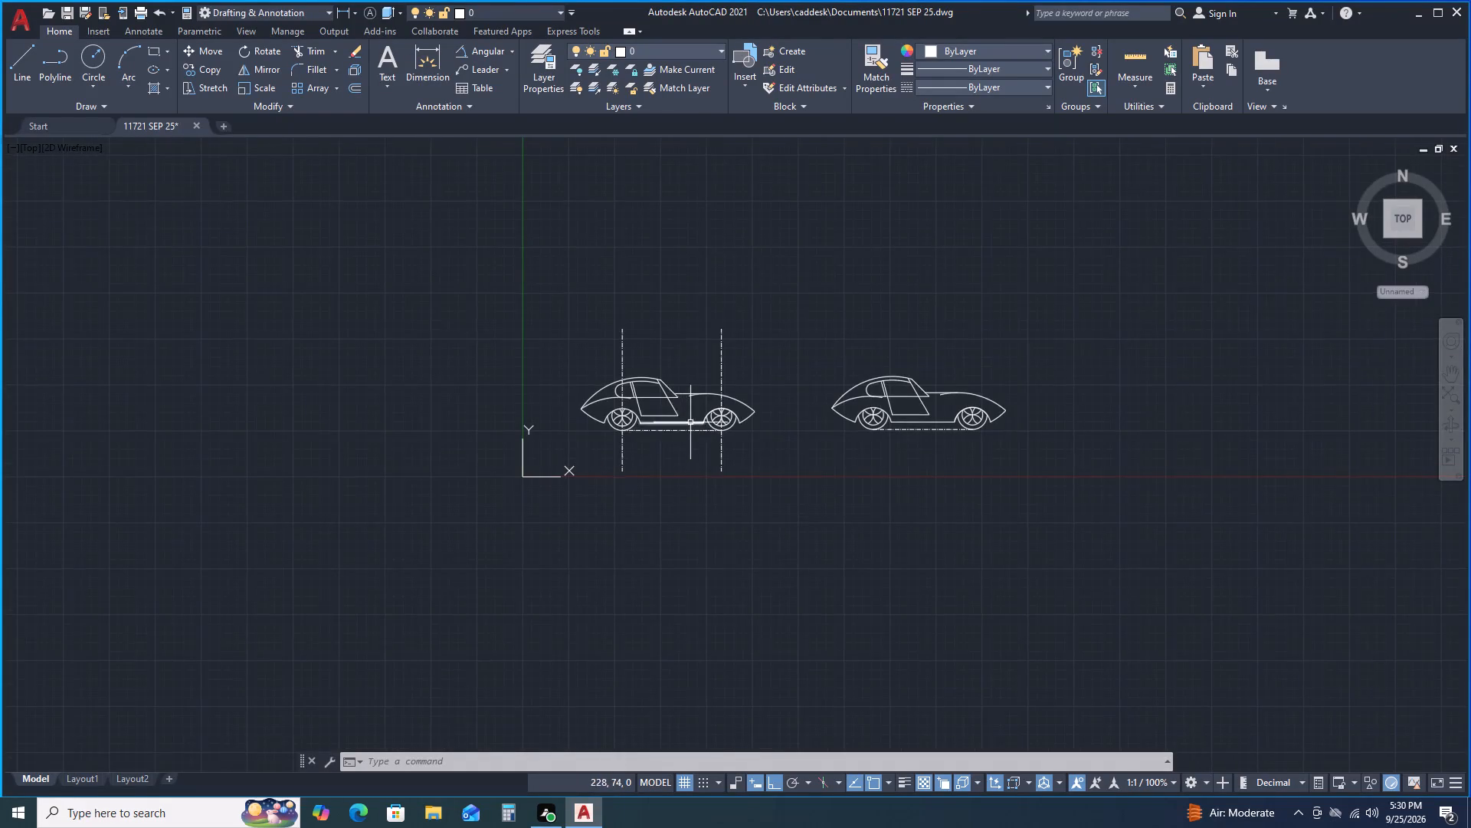
{"action": "scroll", "coordinate": [692, 419], "scroll_direction": "up", "scroll_amount": 2}
{"action": "scroll", "coordinate": [719, 399], "scroll_direction": "down", "scroll_amount": 1}
{"action": "scroll", "coordinate": [719, 399], "scroll_direction": "up", "scroll_amount": 2}
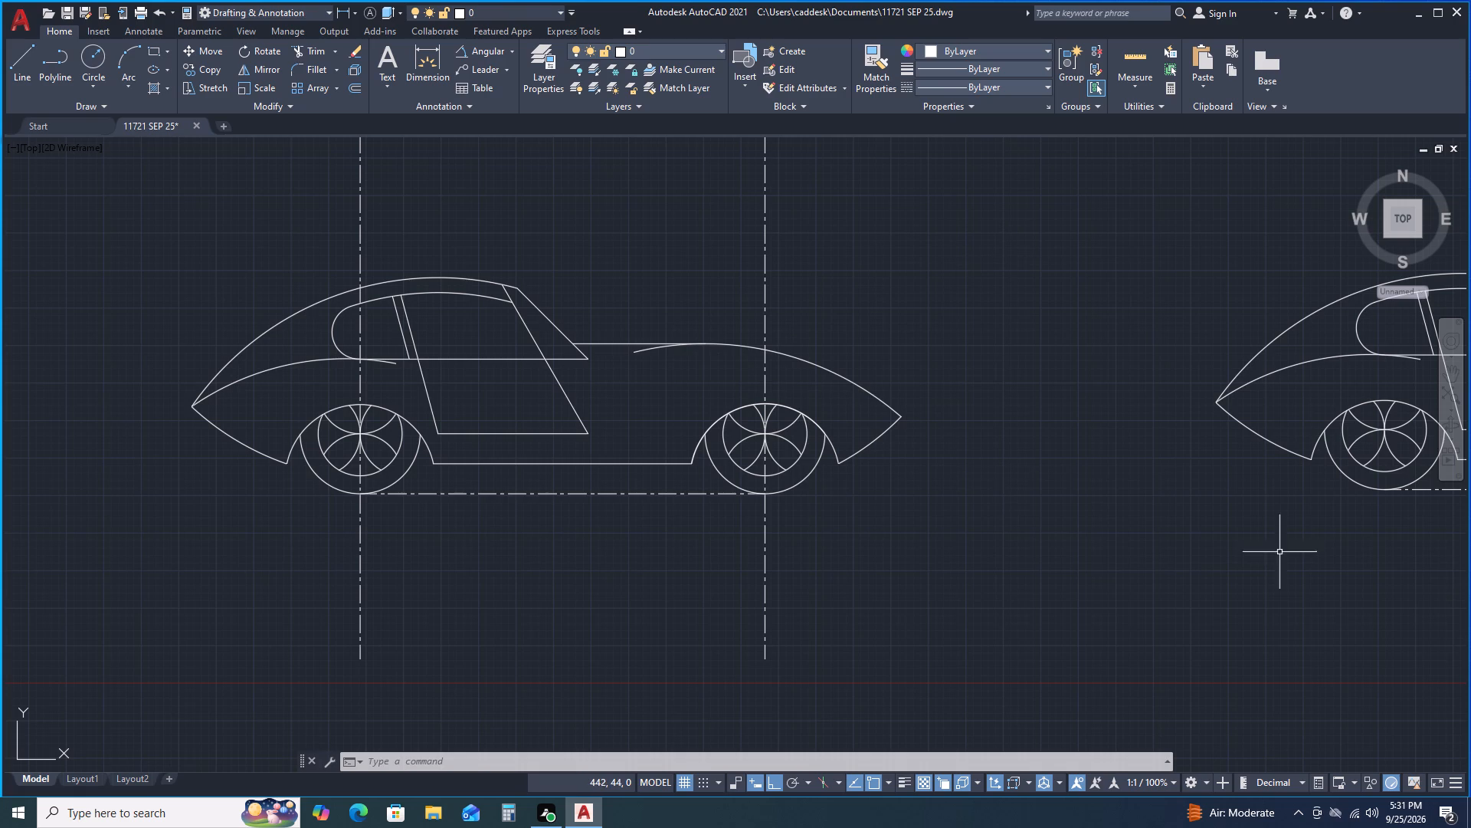
{"action": "middle_click_drag", "start_coordinate": [1247, 593], "coordinate": [1047, 619]}
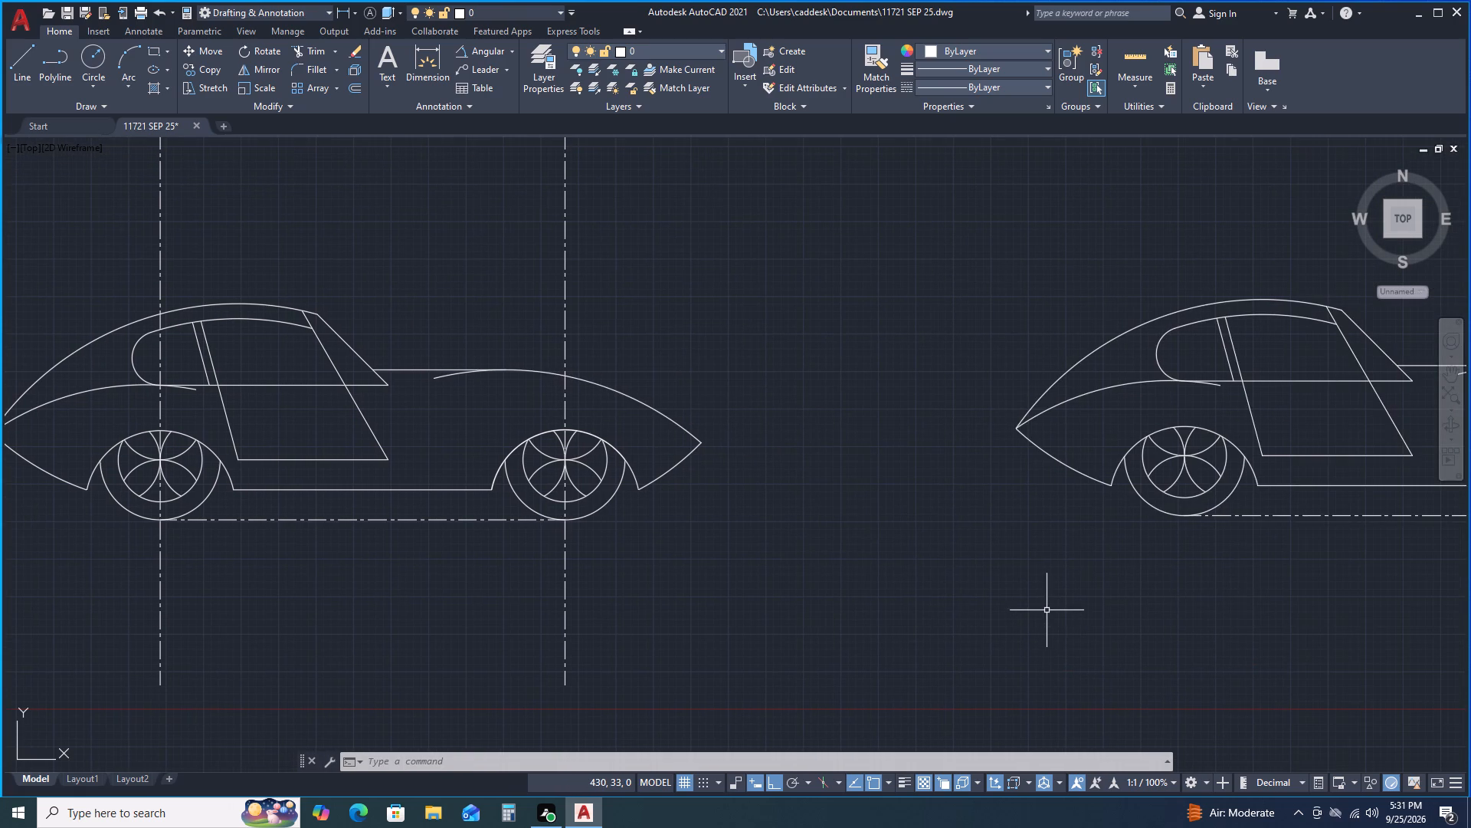
{"action": "middle_click_drag", "start_coordinate": [1104, 572], "coordinate": [868, 510]}
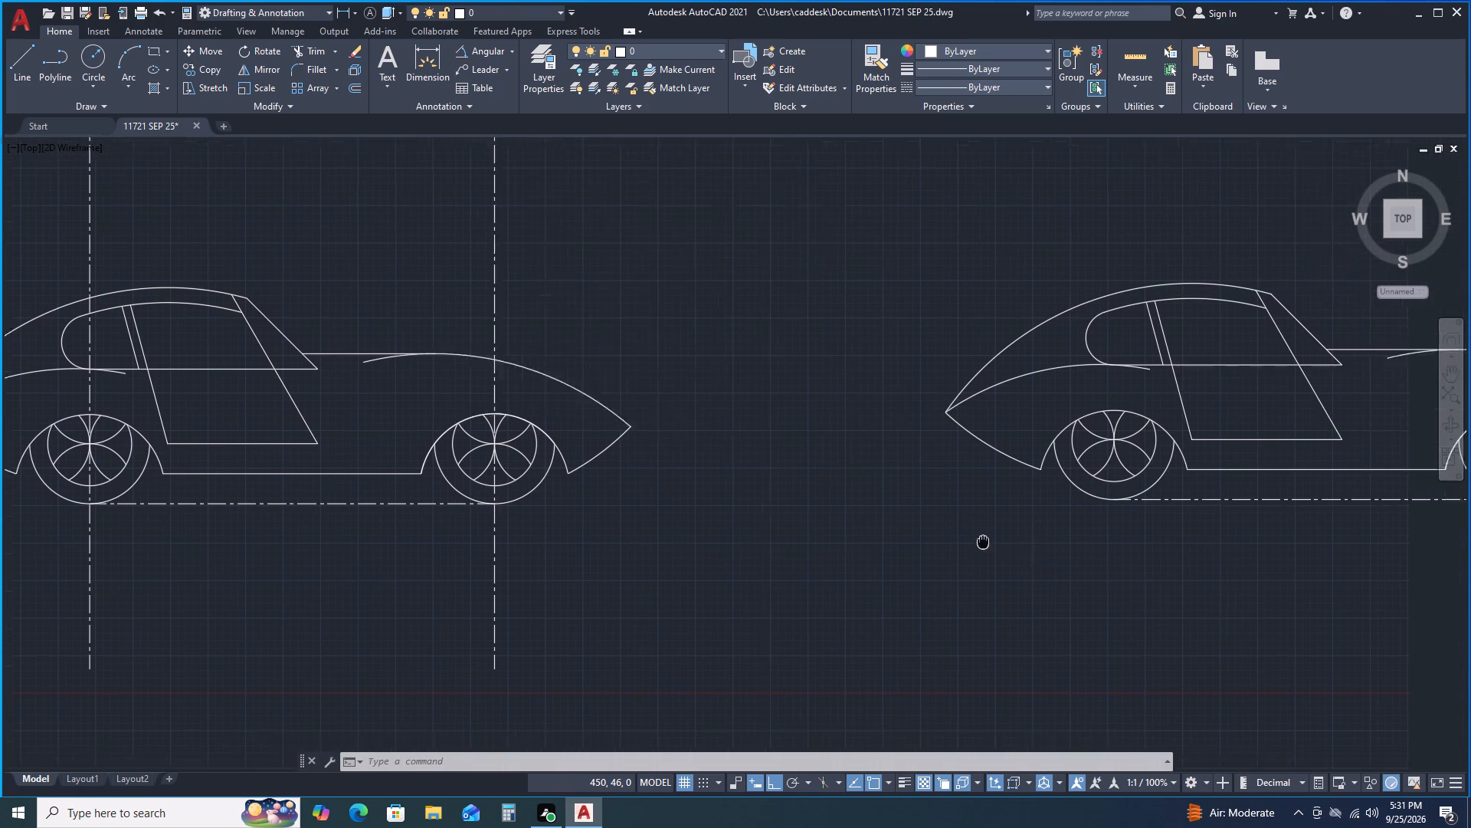
{"action": "middle_click_drag", "start_coordinate": [868, 510], "coordinate": [677, 488]}
{"action": "scroll", "coordinate": [1117, 467], "scroll_direction": "up", "scroll_amount": 1}
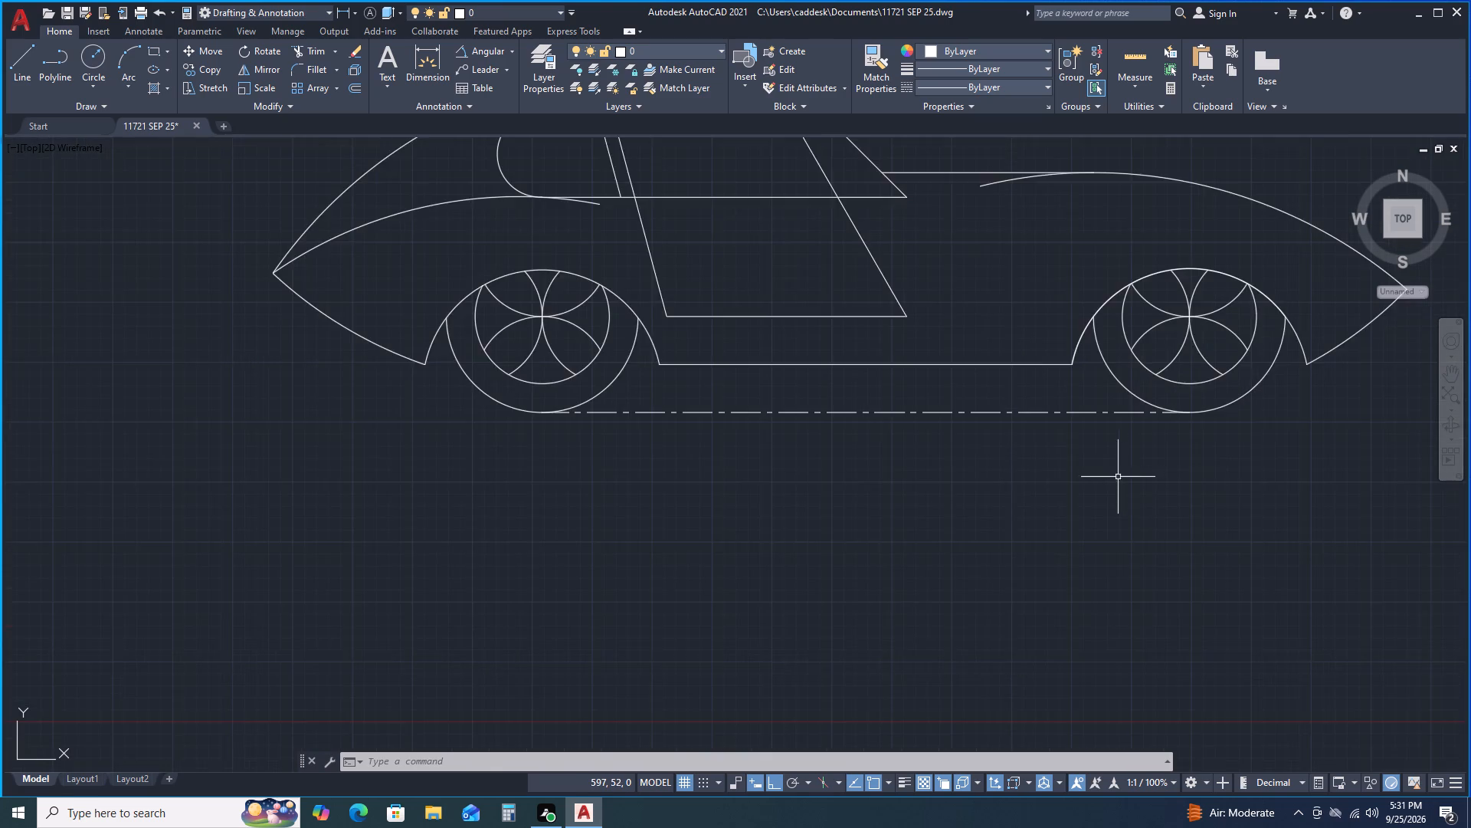
{"action": "scroll", "coordinate": [1118, 479], "scroll_direction": "down", "scroll_amount": 3}
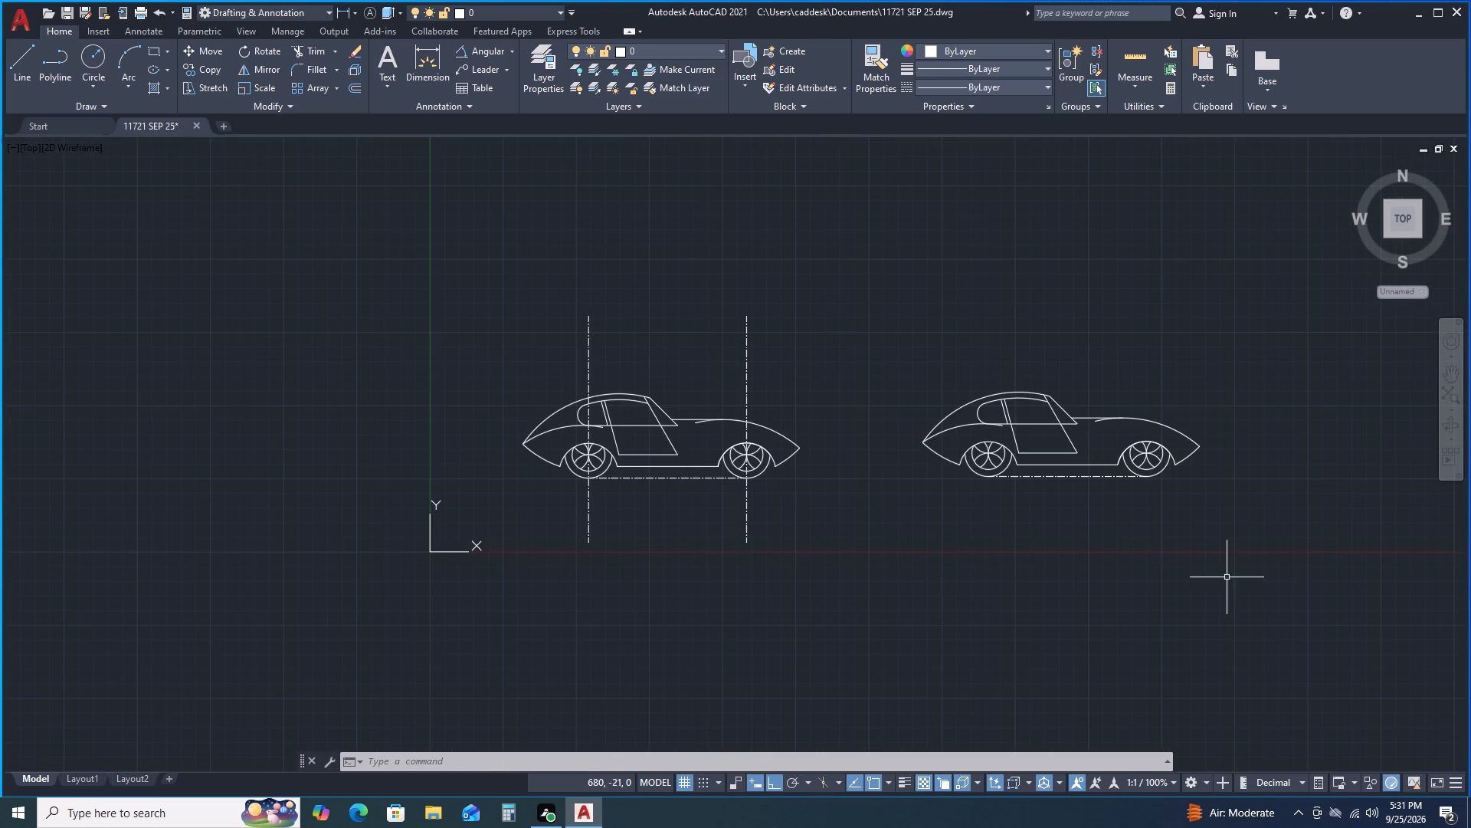
{"action": "left_click", "coordinate": [1227, 577]}
{"action": "left_click", "coordinate": [913, 353]}
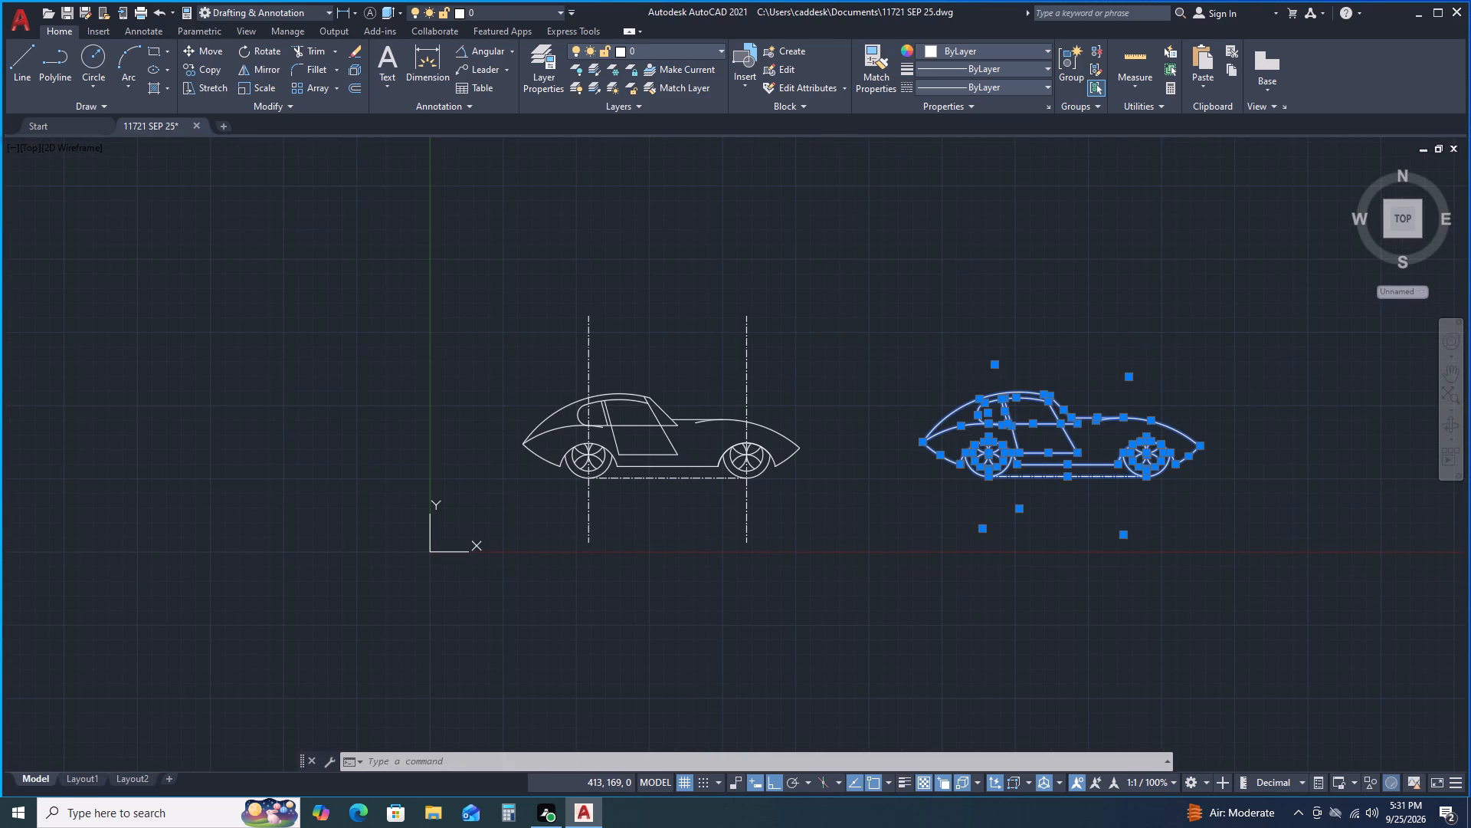
{"action": "key", "text": "Delete"}
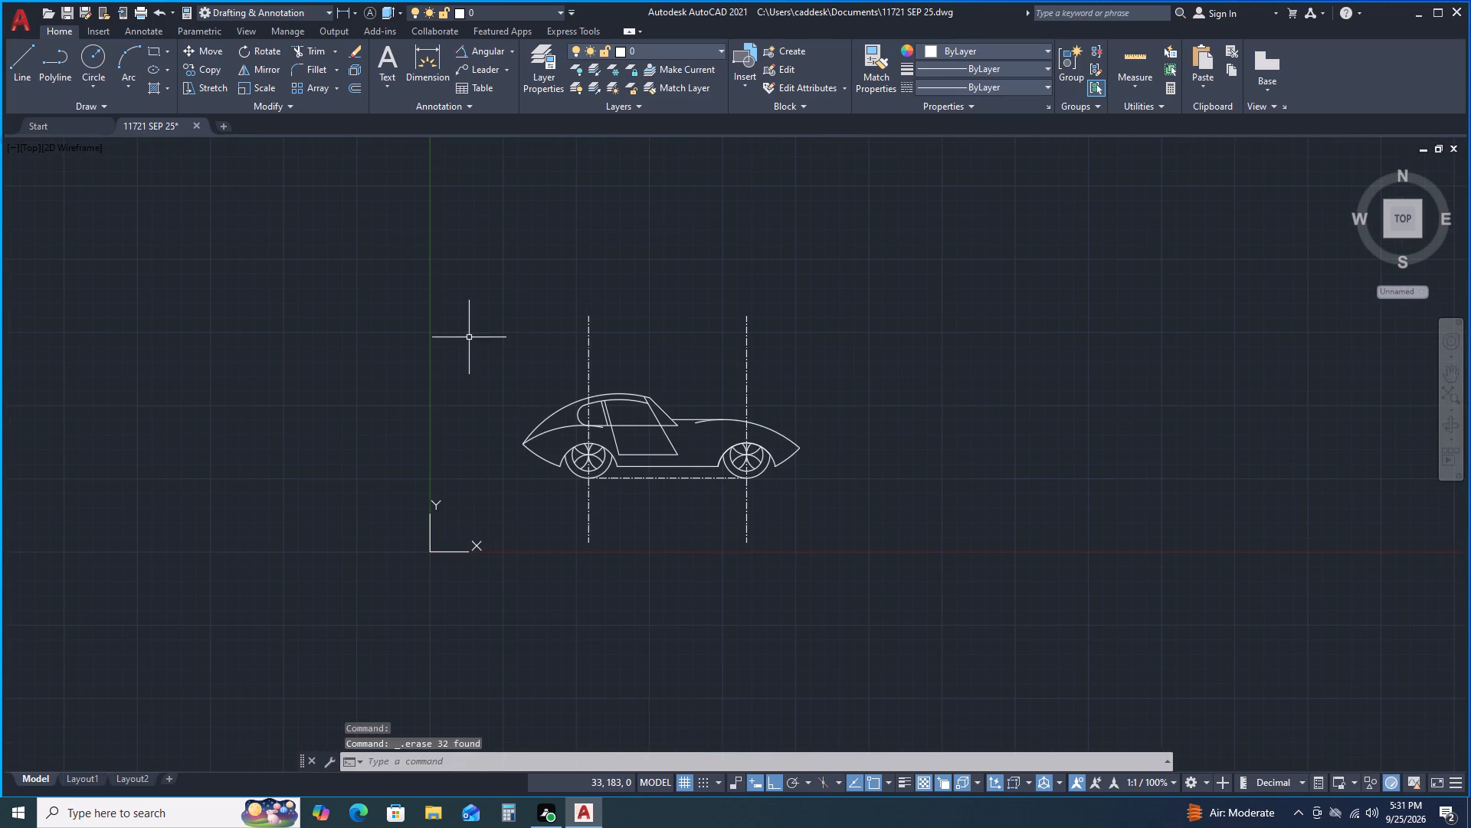
Copy the car profile without its vertical centrelines about 400 mm along X, level with the original, using the front wheel's bottom point as base.
{"action": "left_click", "coordinate": [469, 337]}
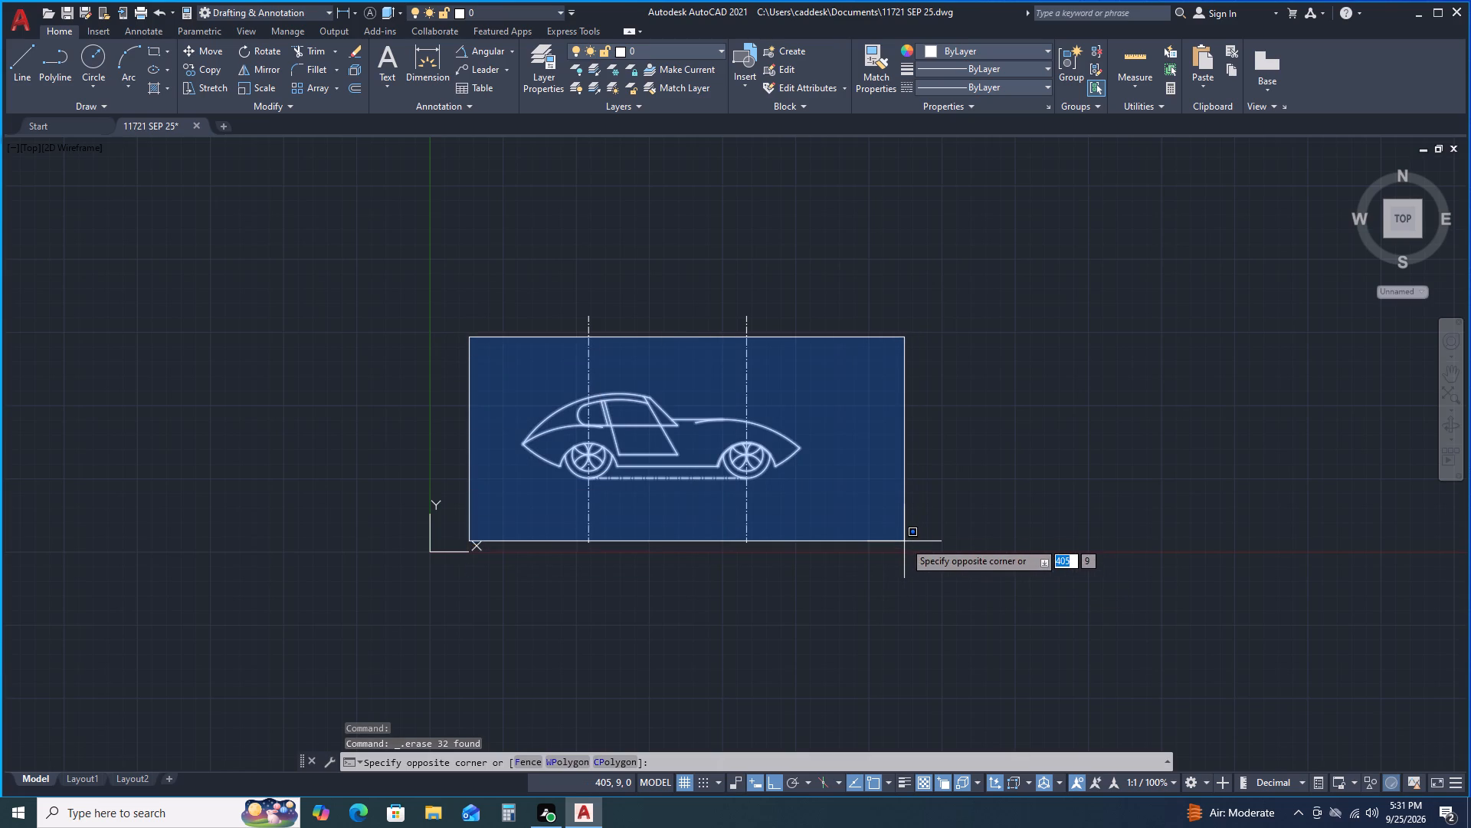
{"action": "left_click", "coordinate": [904, 541]}
{"action": "right_click", "coordinate": [859, 410]}
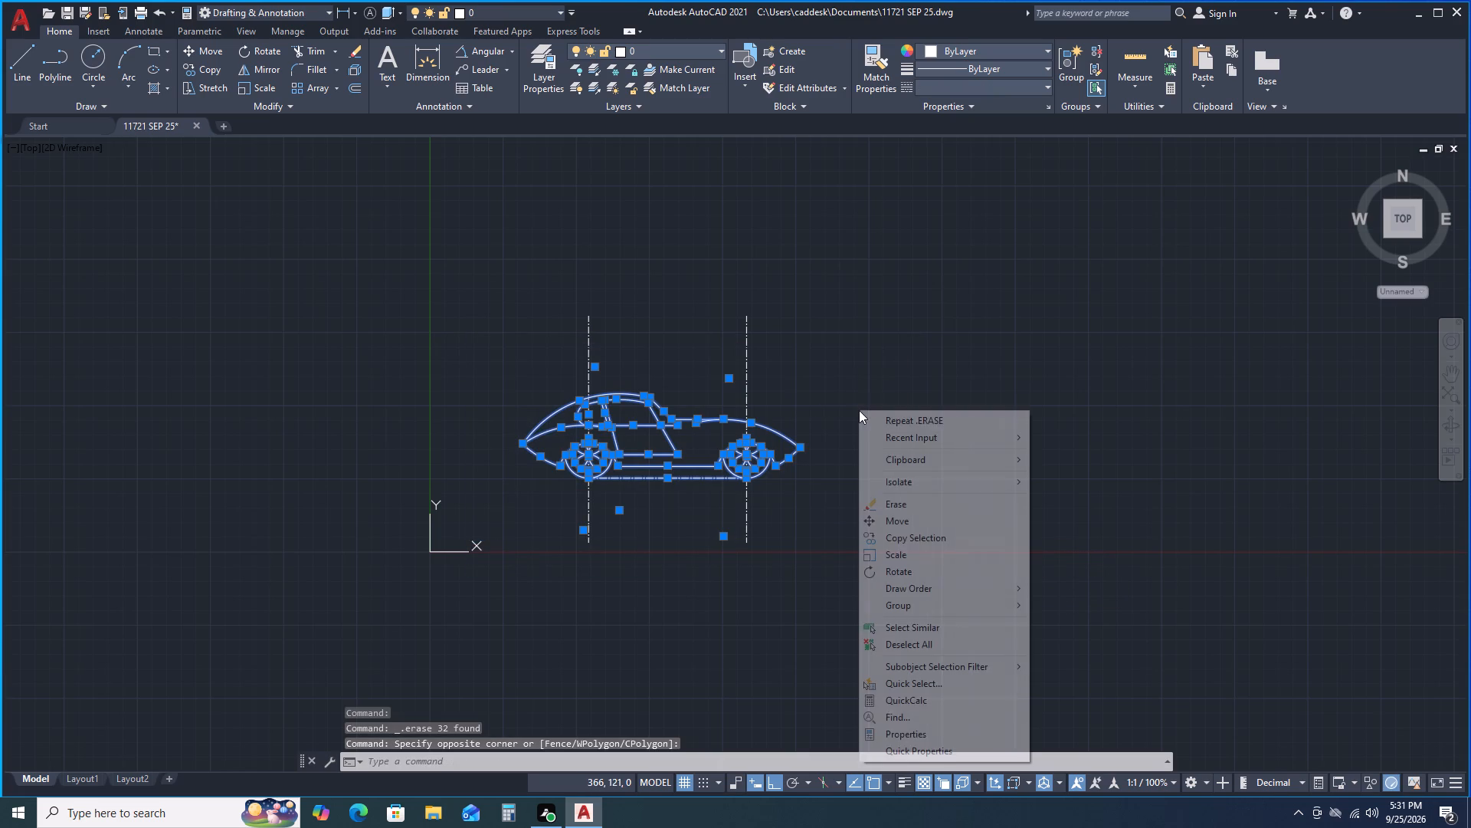
{"action": "left_click", "coordinate": [904, 539]}
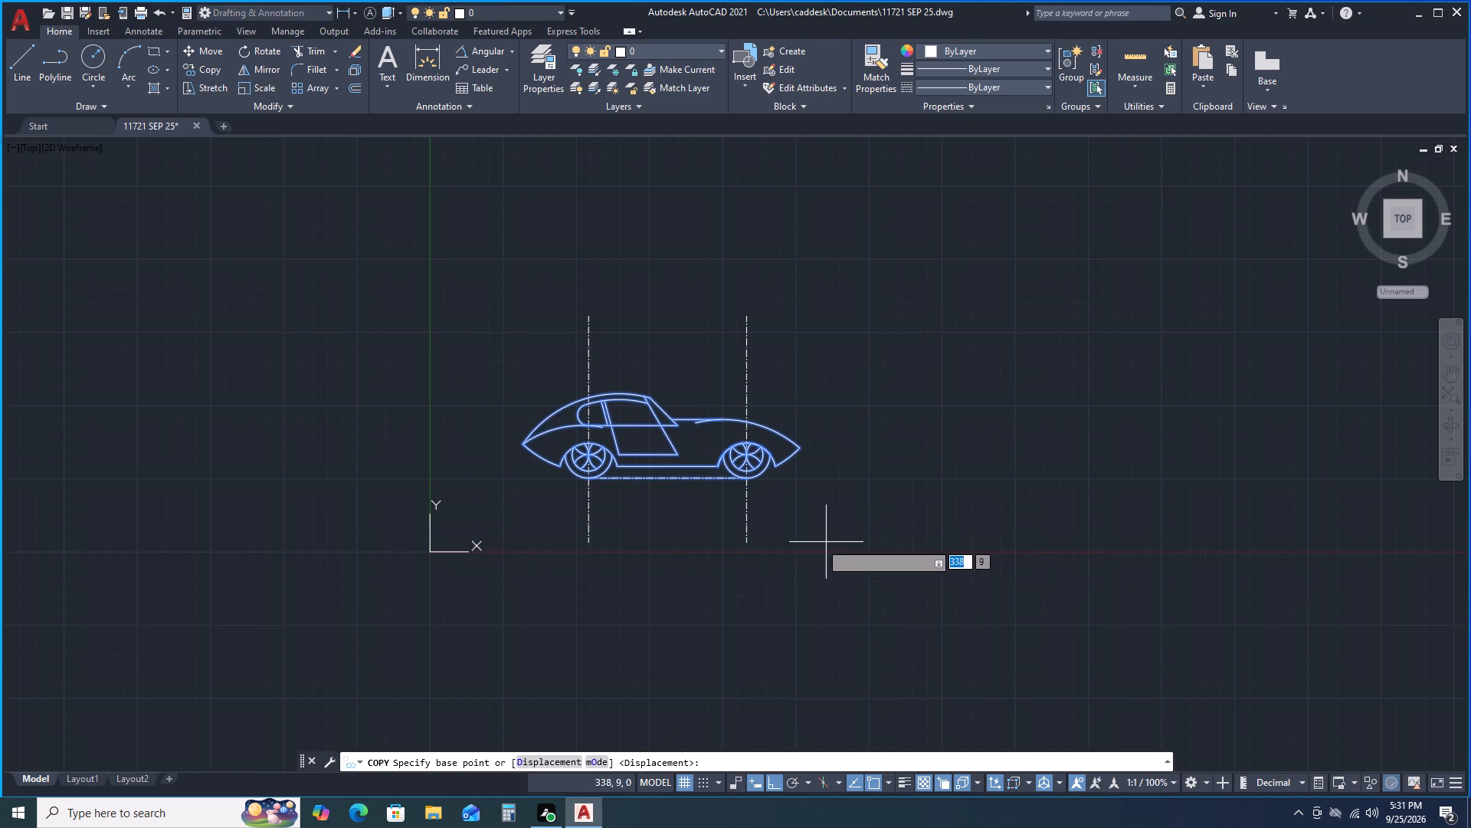
{"action": "left_click", "coordinate": [744, 478]}
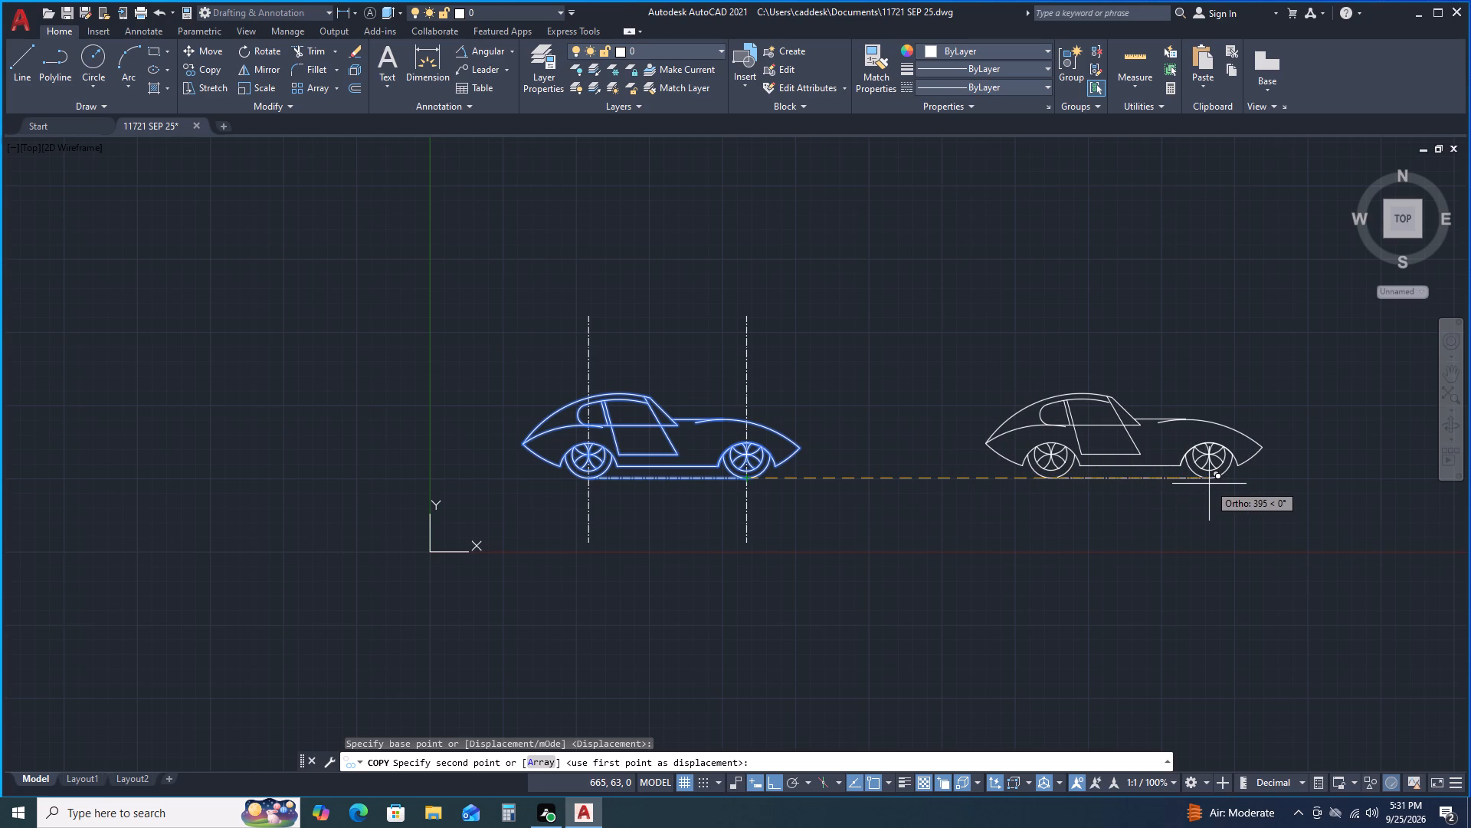
{"action": "left_click", "coordinate": [1223, 483]}
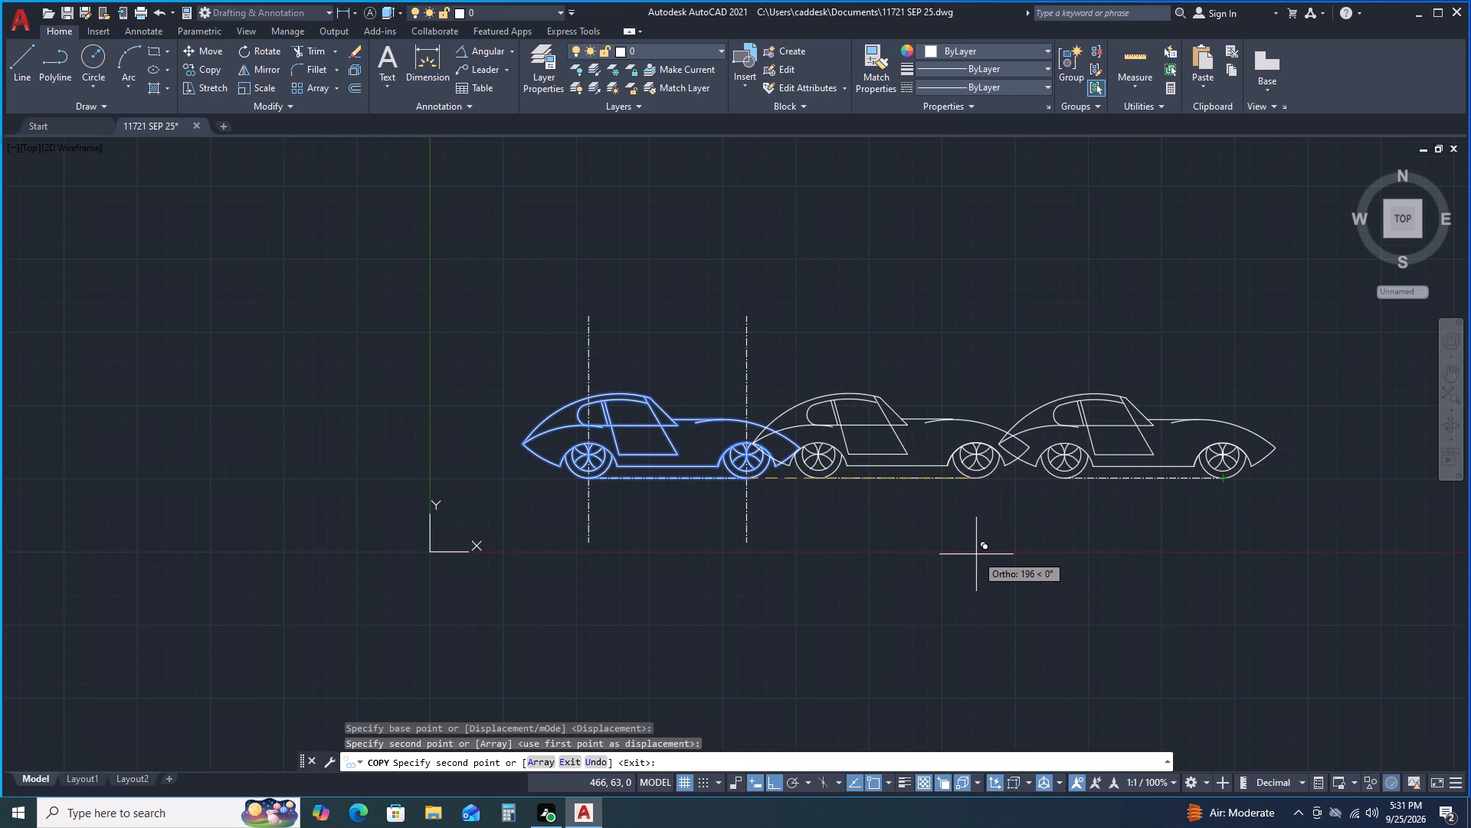
{"action": "key", "text": "space"}
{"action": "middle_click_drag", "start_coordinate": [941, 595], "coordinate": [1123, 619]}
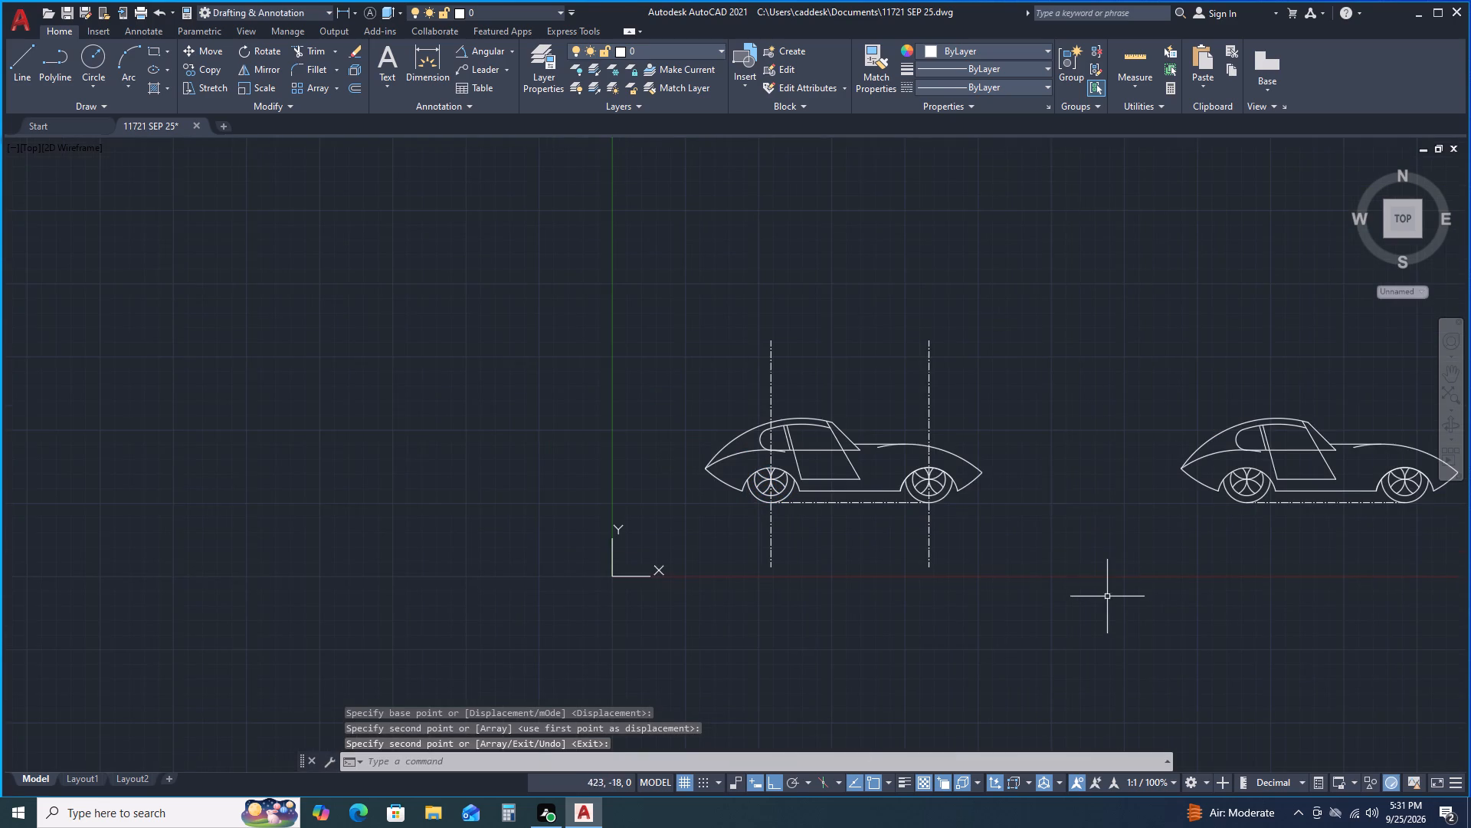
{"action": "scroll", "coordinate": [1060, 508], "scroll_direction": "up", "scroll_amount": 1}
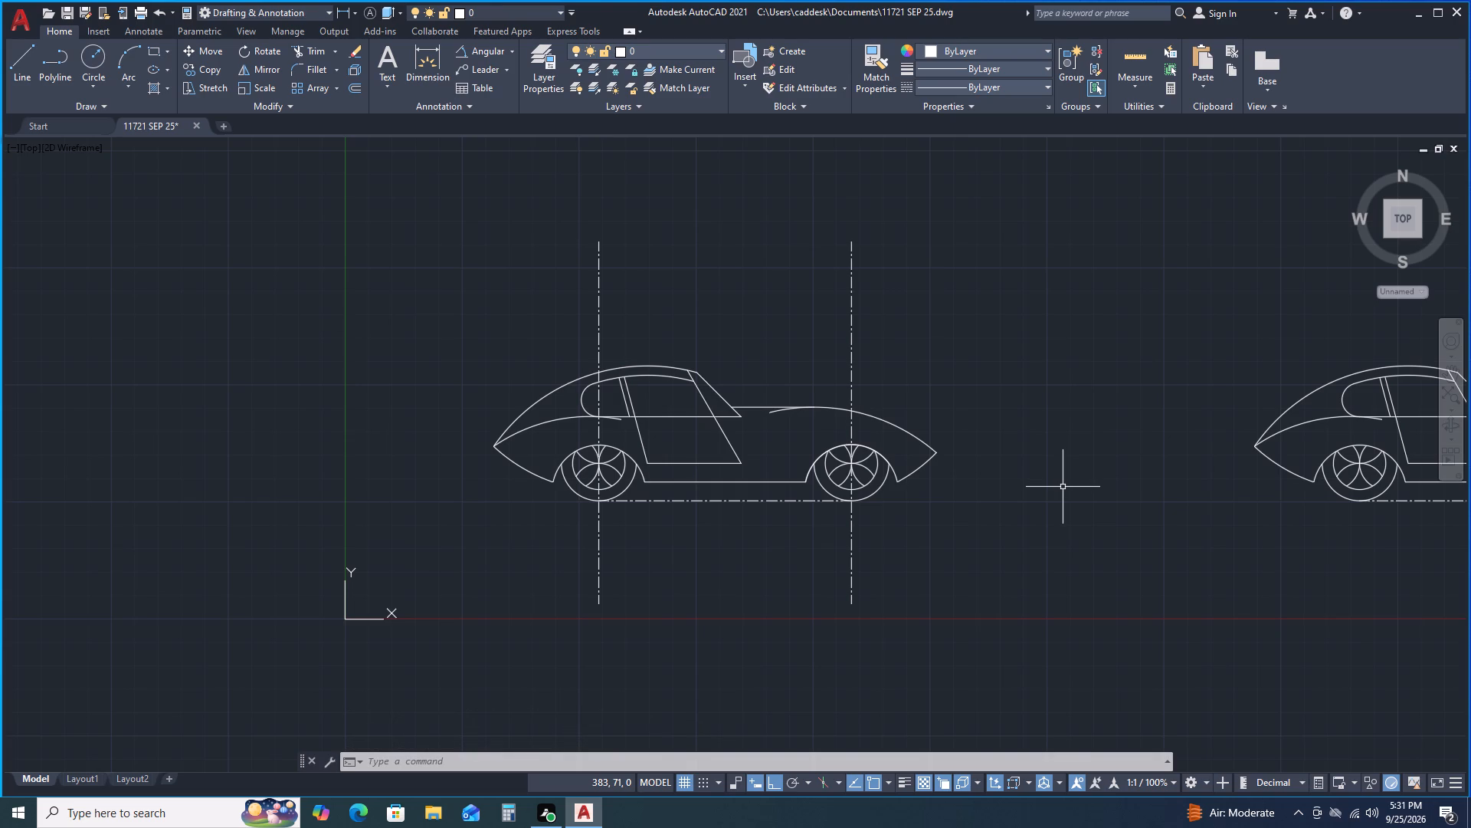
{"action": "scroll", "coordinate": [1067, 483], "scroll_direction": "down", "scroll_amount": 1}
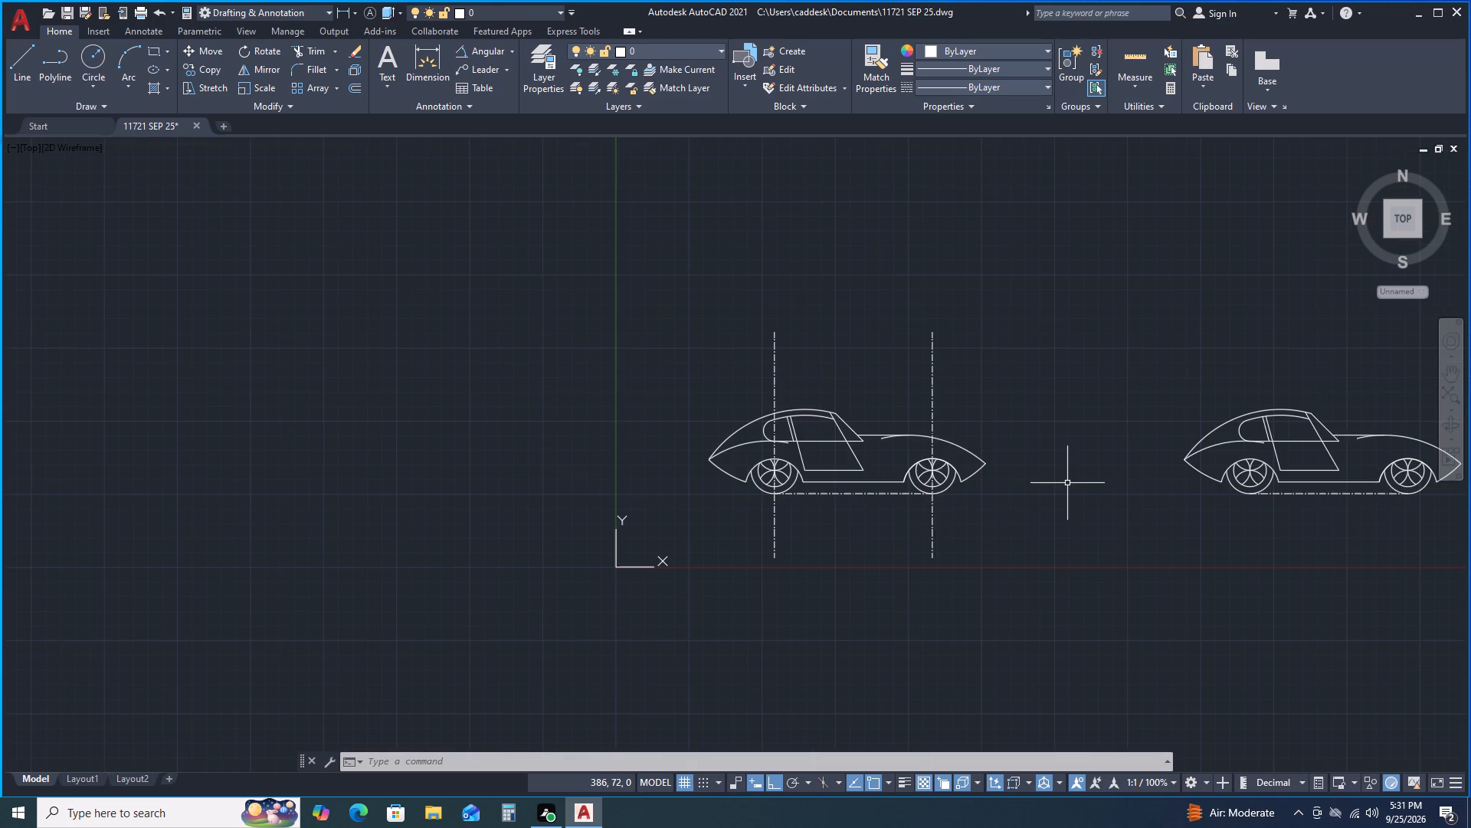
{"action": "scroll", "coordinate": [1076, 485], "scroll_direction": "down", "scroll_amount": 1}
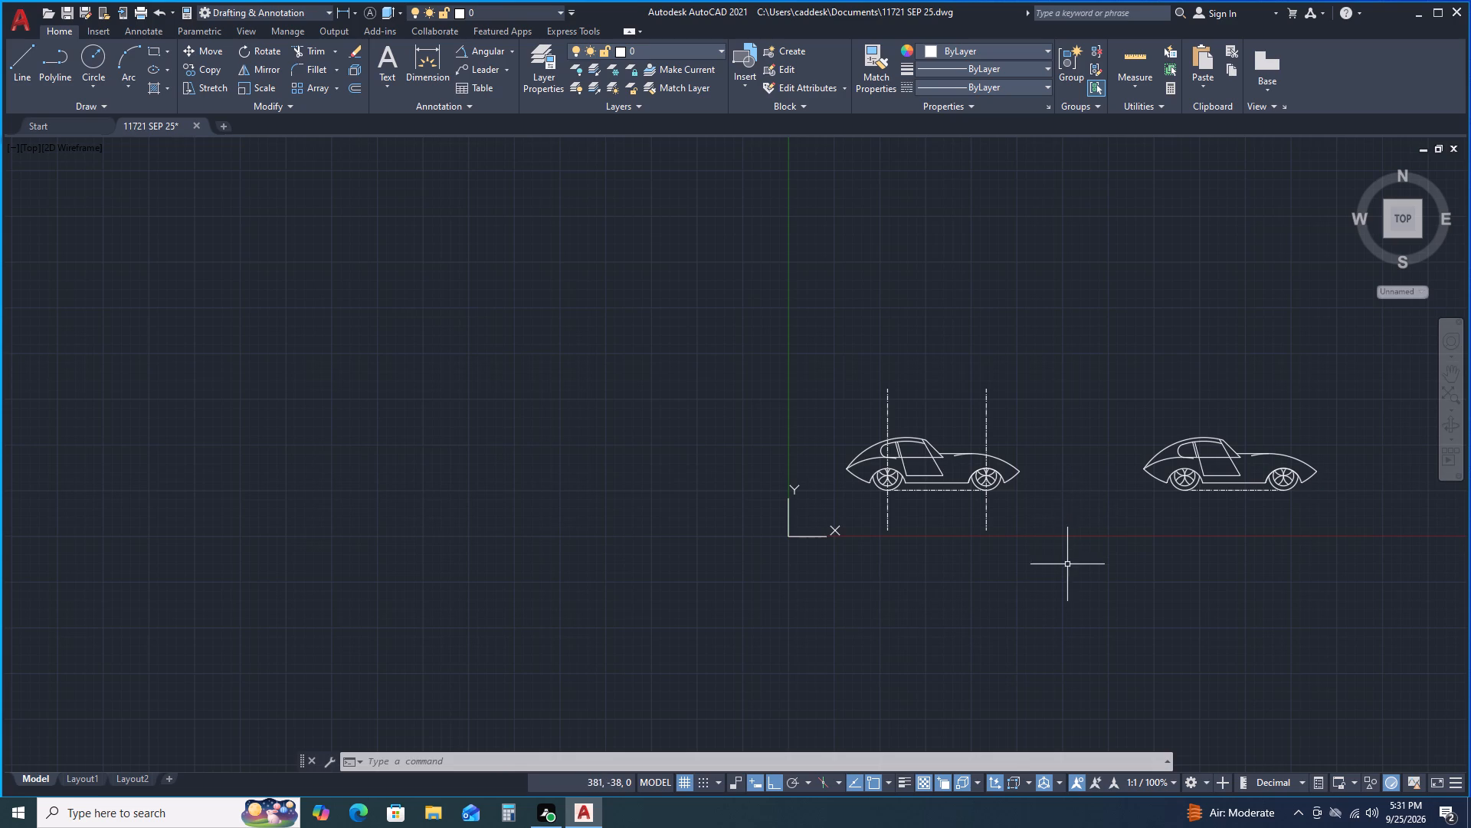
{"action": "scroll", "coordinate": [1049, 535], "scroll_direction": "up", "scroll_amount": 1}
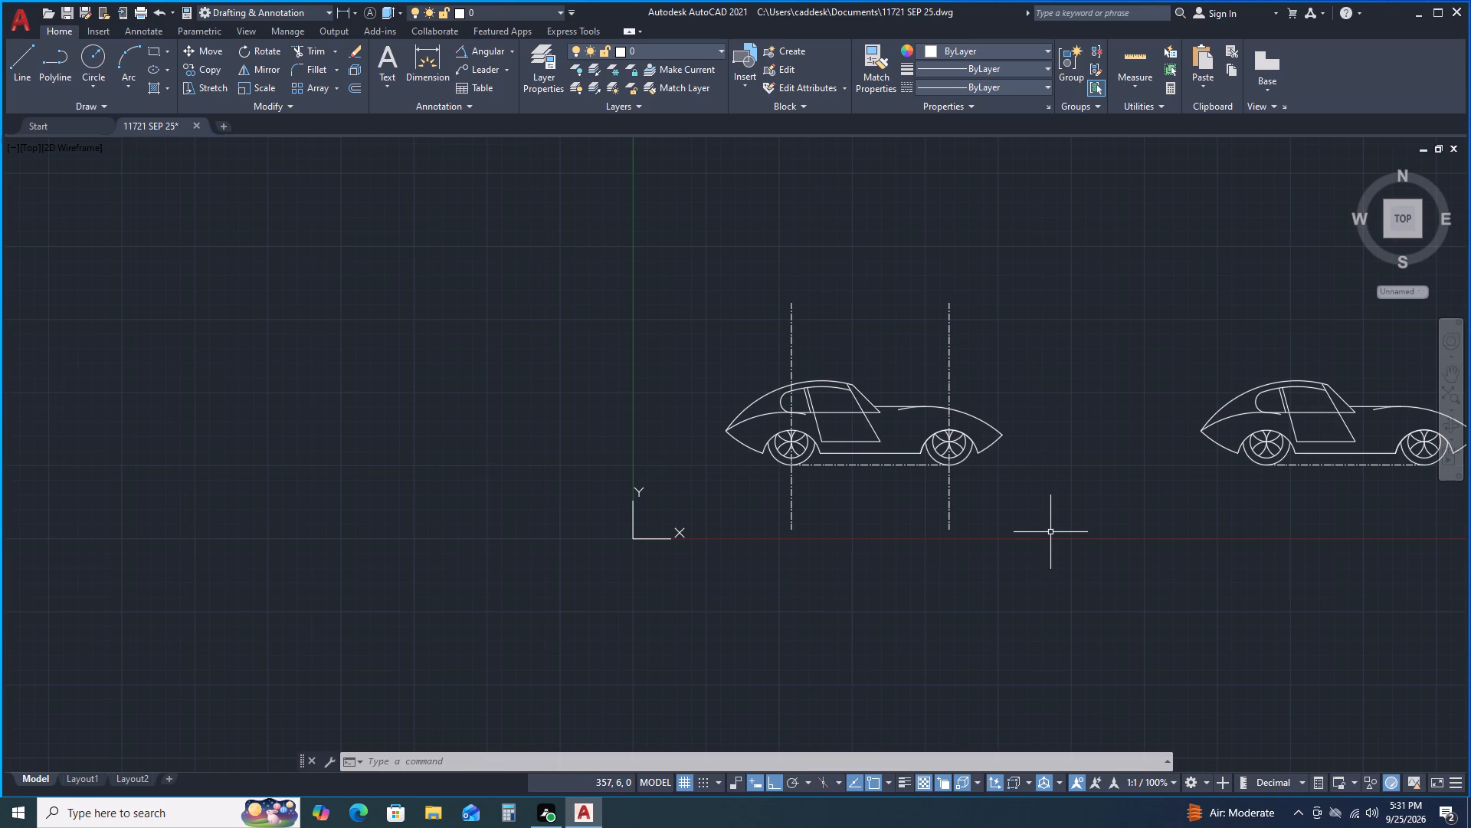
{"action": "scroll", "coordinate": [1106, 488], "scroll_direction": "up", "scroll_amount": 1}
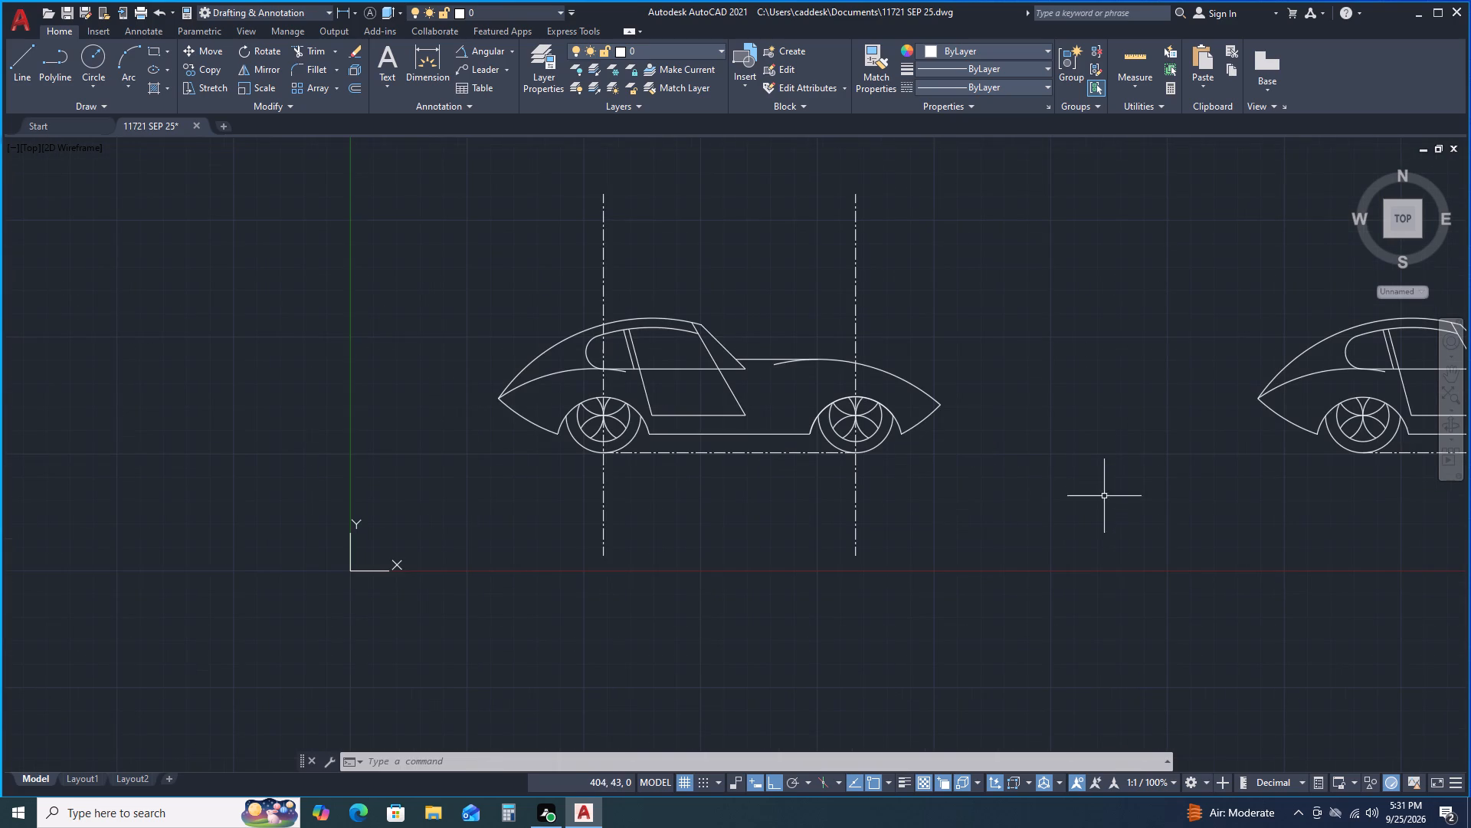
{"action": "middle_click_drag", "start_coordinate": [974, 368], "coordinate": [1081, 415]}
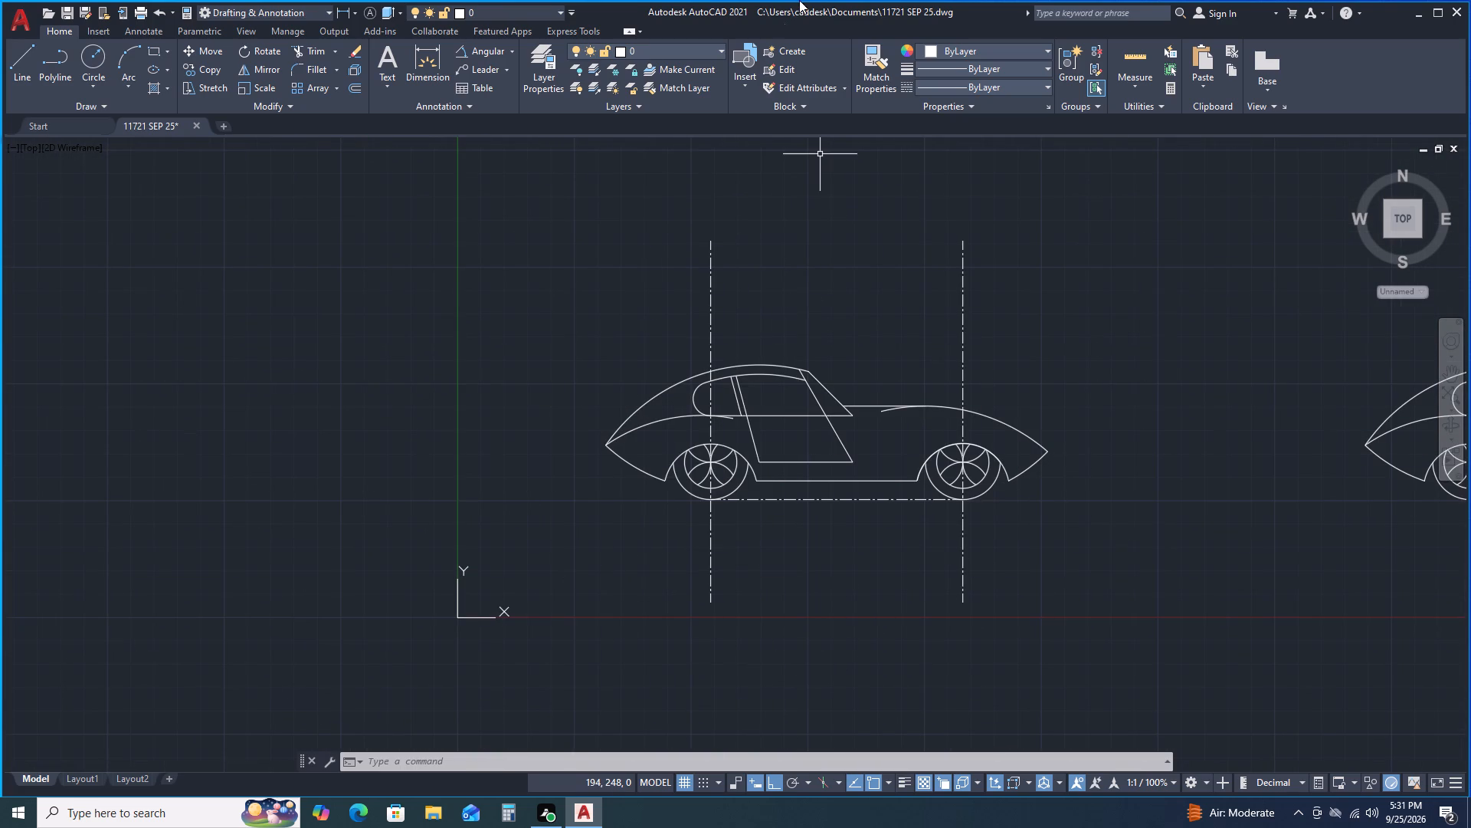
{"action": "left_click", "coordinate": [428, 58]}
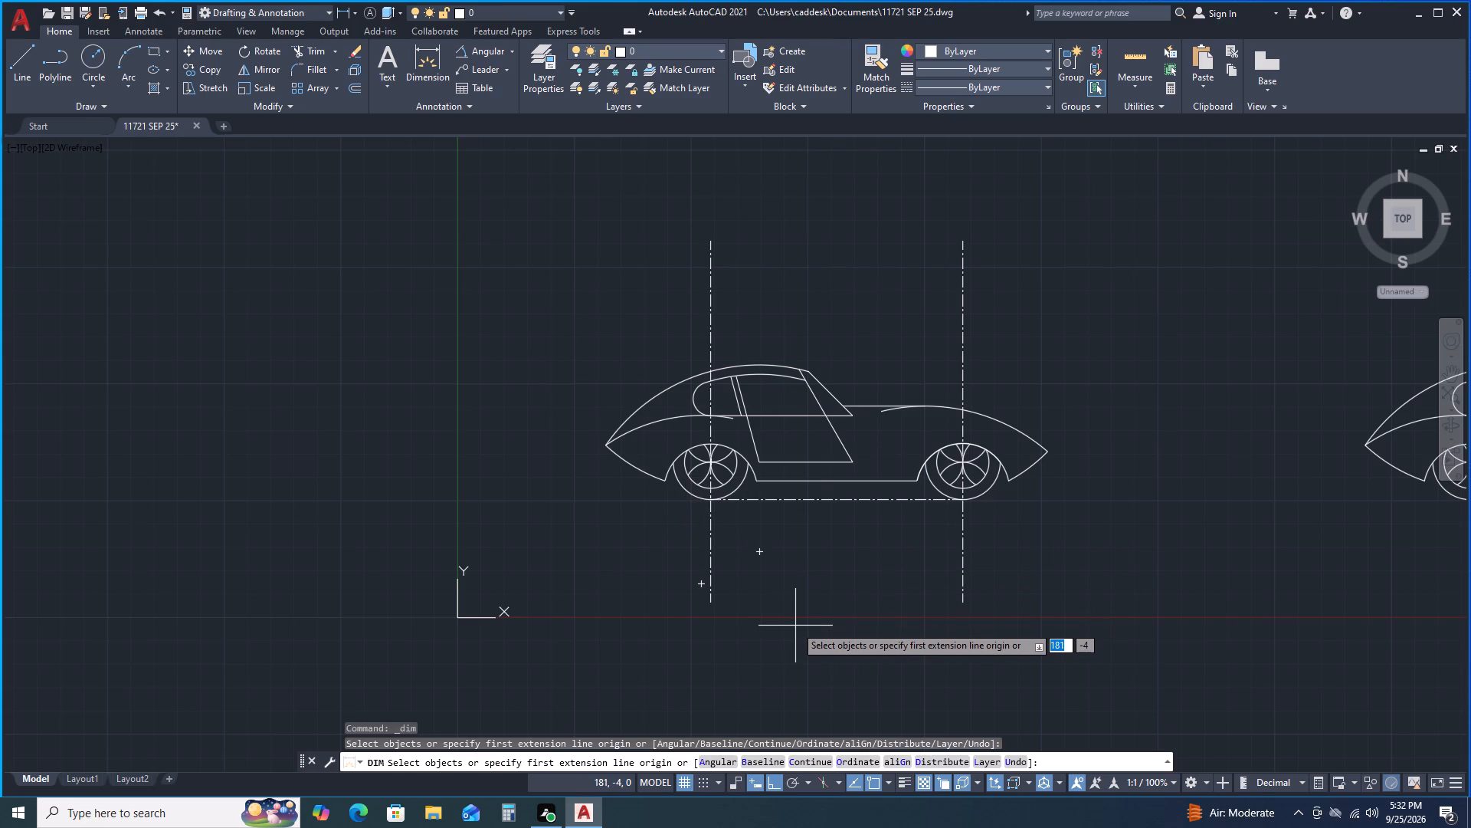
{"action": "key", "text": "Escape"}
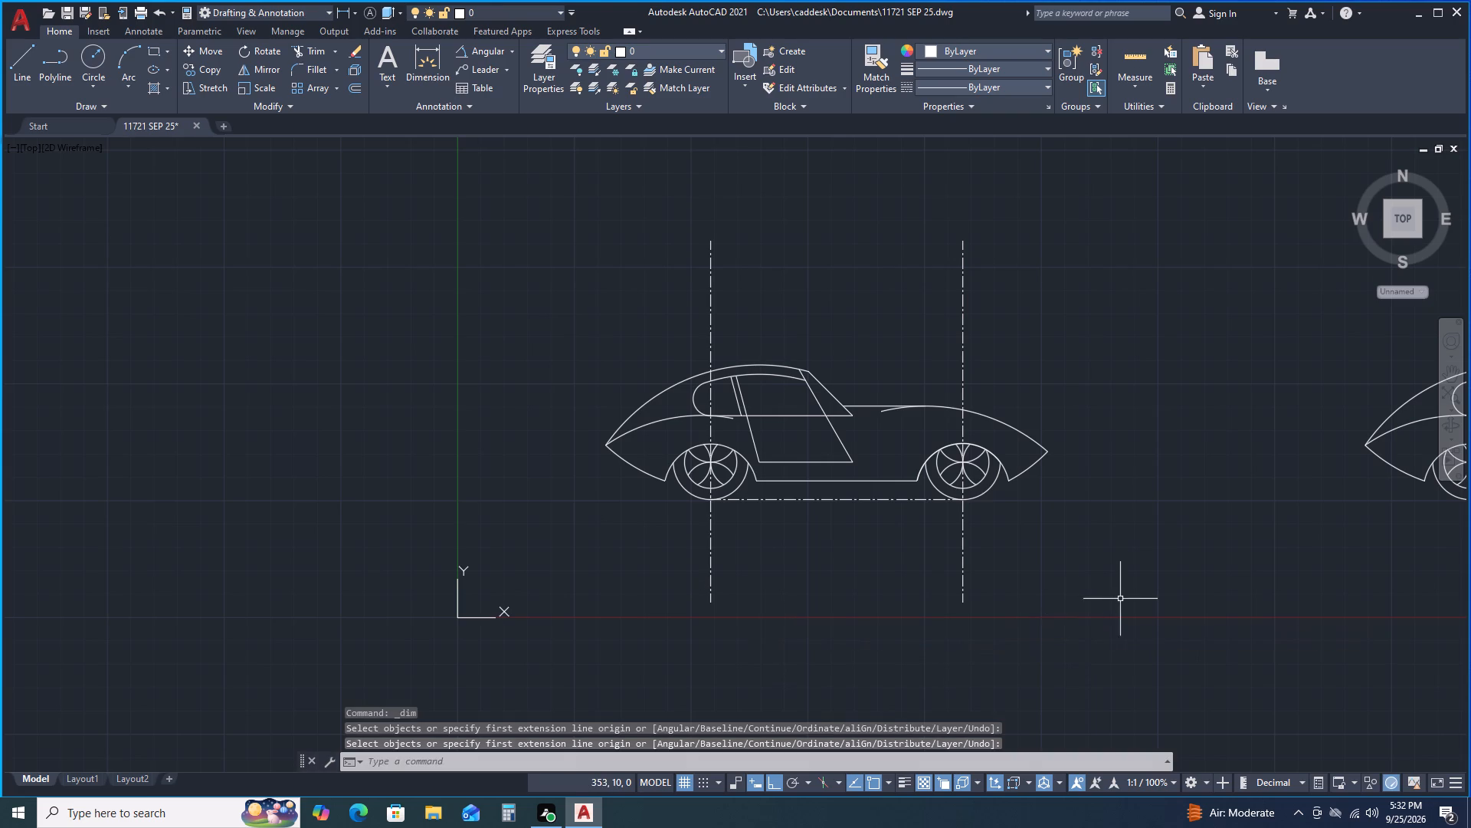
Fill the copied car's lower body and the door area below the window line with a solid hatch in orange 242,103,34.
{"action": "middle_click_drag", "start_coordinate": [1094, 566], "coordinate": [1074, 564]}
{"action": "middle_click_drag", "start_coordinate": [1026, 564], "coordinate": [893, 557]}
{"action": "middle_click_drag", "start_coordinate": [824, 548], "coordinate": [693, 539]}
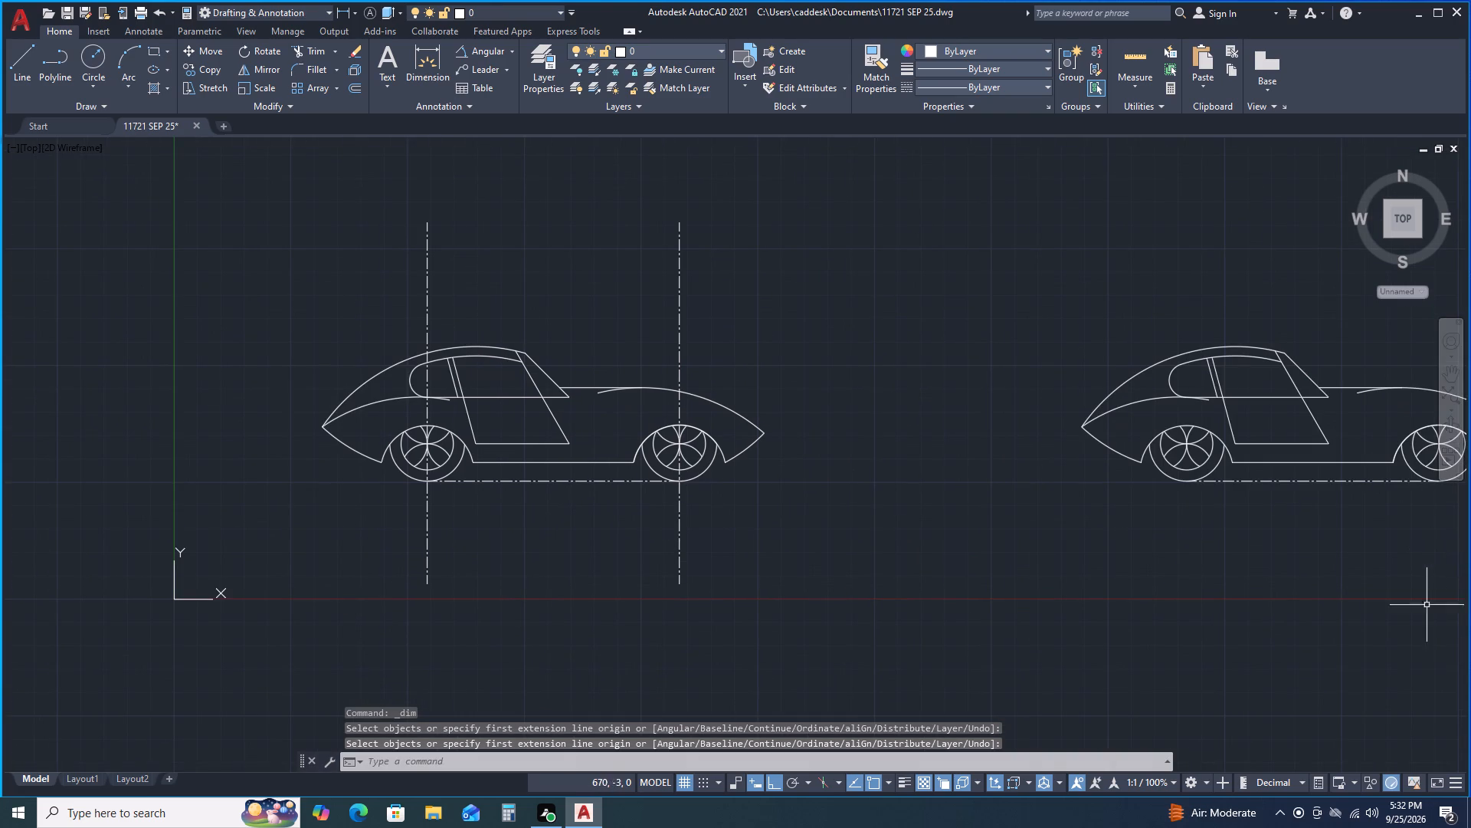
{"action": "middle_click_drag", "start_coordinate": [1252, 626], "coordinate": [1120, 641]}
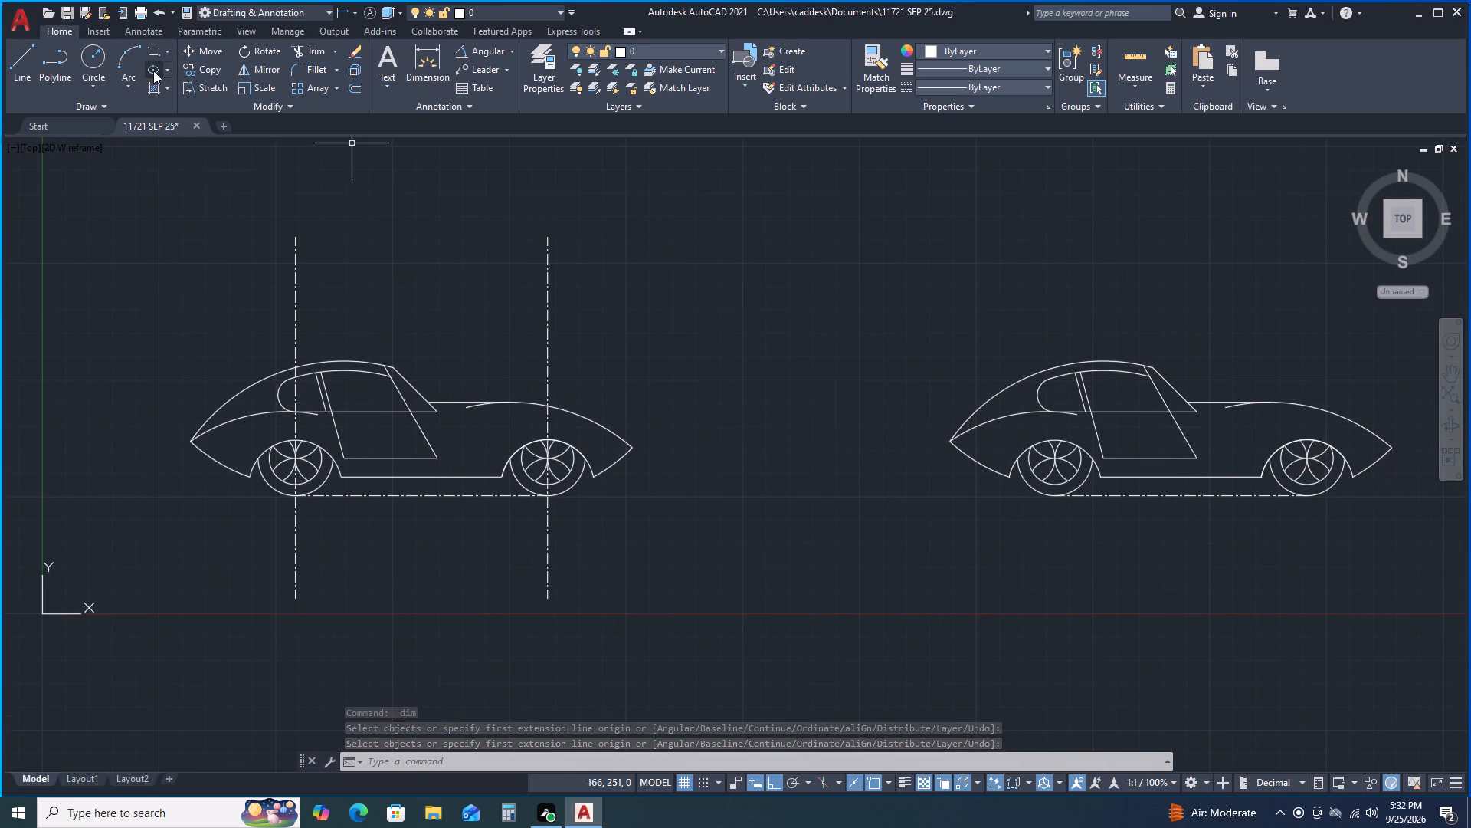
{"action": "left_click", "coordinate": [153, 85]}
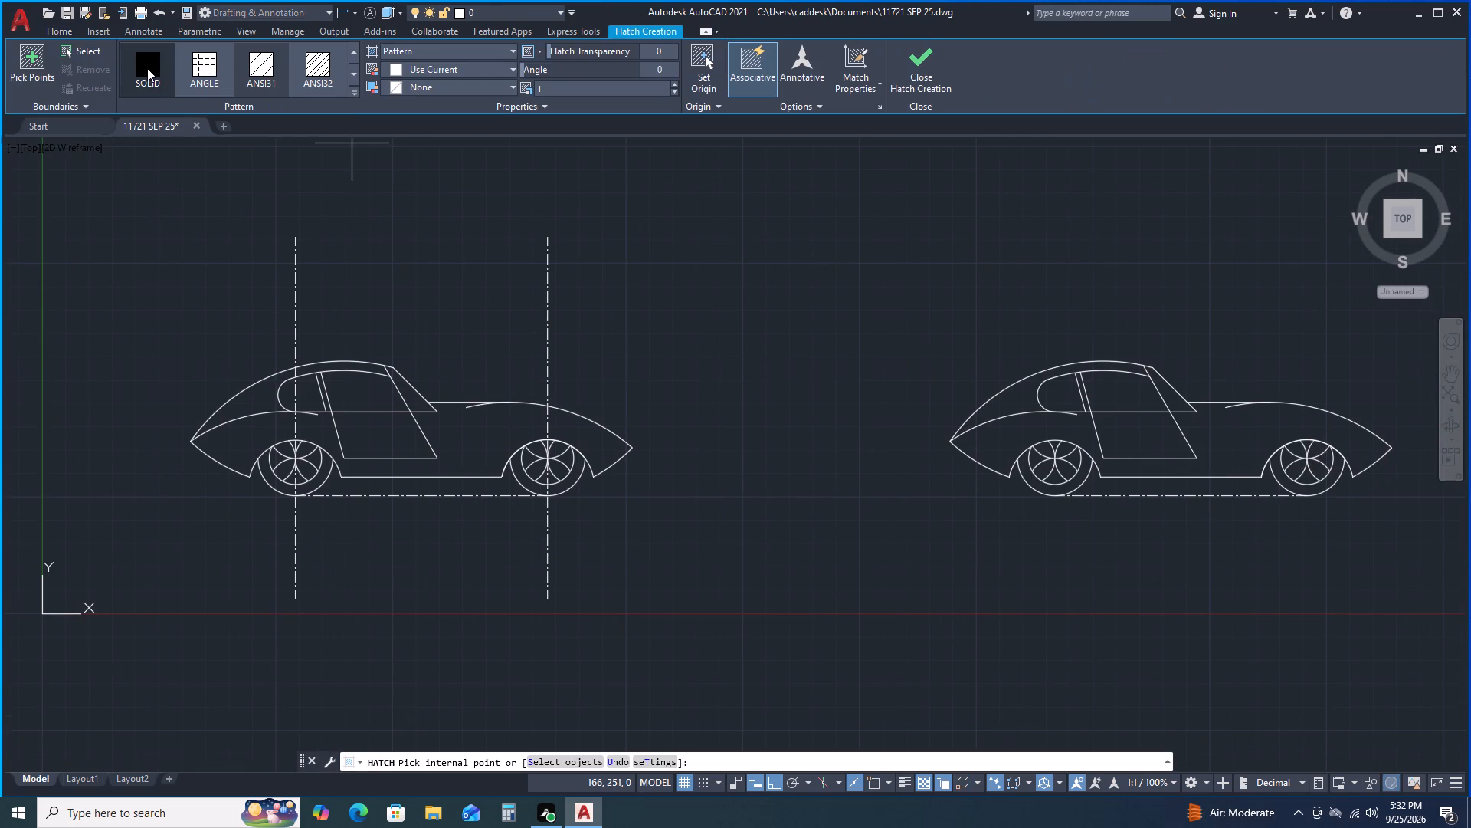
{"action": "left_click", "coordinate": [147, 68]}
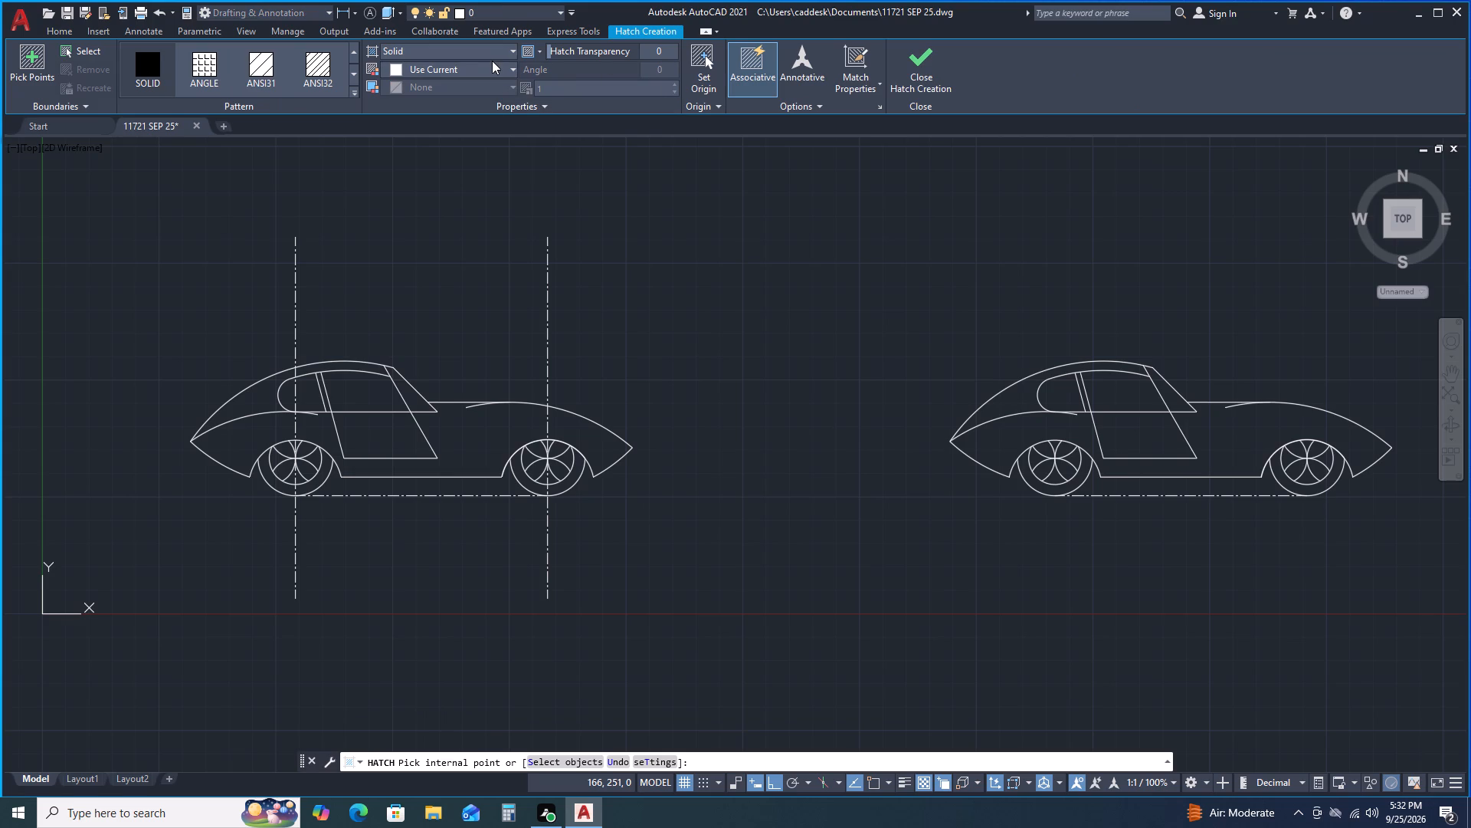
{"action": "left_click", "coordinate": [493, 65]}
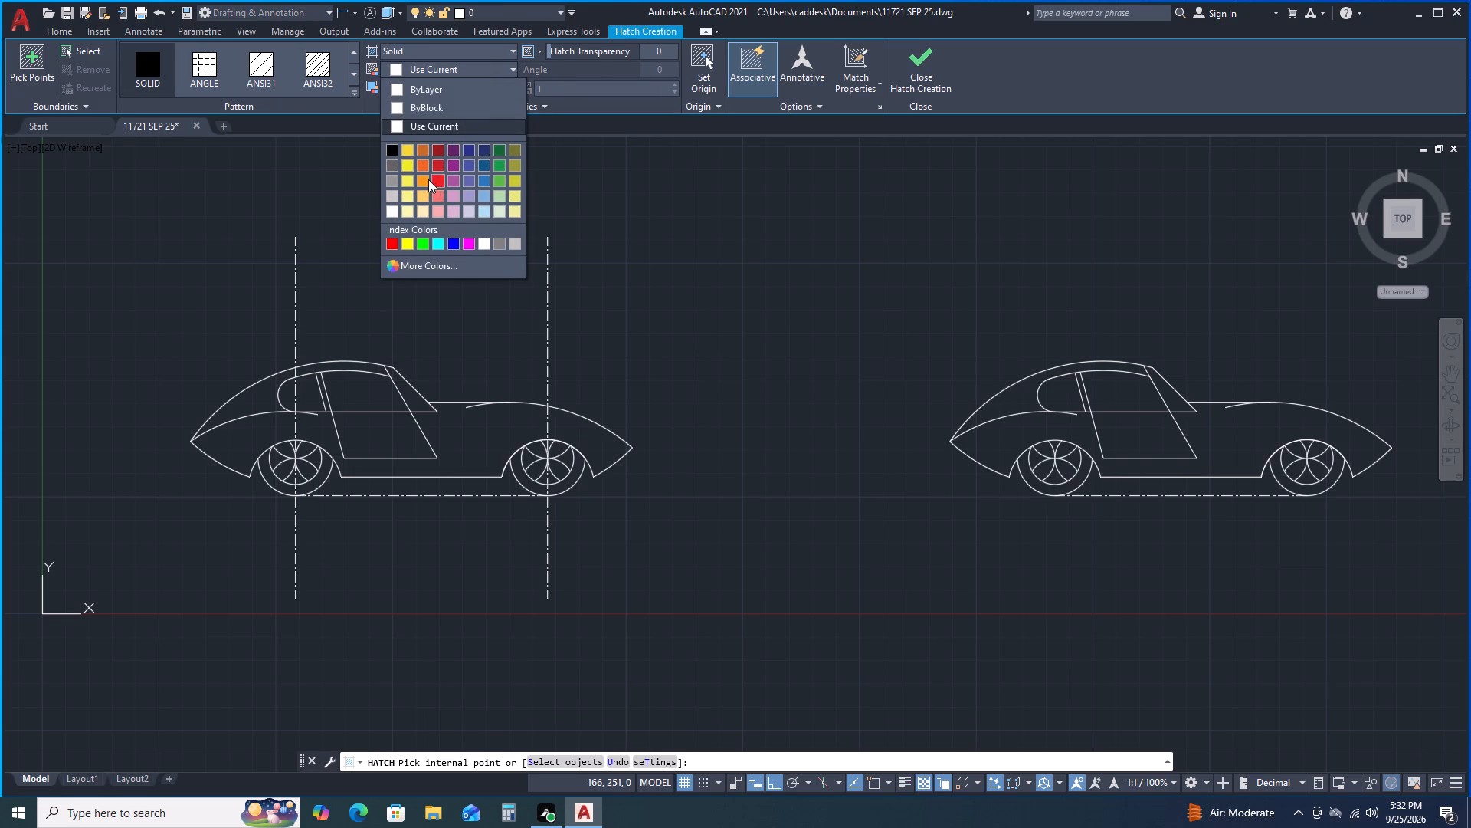
{"action": "left_click", "coordinate": [424, 166]}
{"action": "middle_click_drag", "start_coordinate": [990, 606], "coordinate": [979, 607]}
{"action": "middle_click_drag", "start_coordinate": [931, 609], "coordinate": [758, 605]}
{"action": "middle_click", "coordinate": [740, 600]}
{"action": "scroll", "coordinate": [1034, 428], "scroll_direction": "up", "scroll_amount": 1}
{"action": "left_click", "coordinate": [1033, 424]}
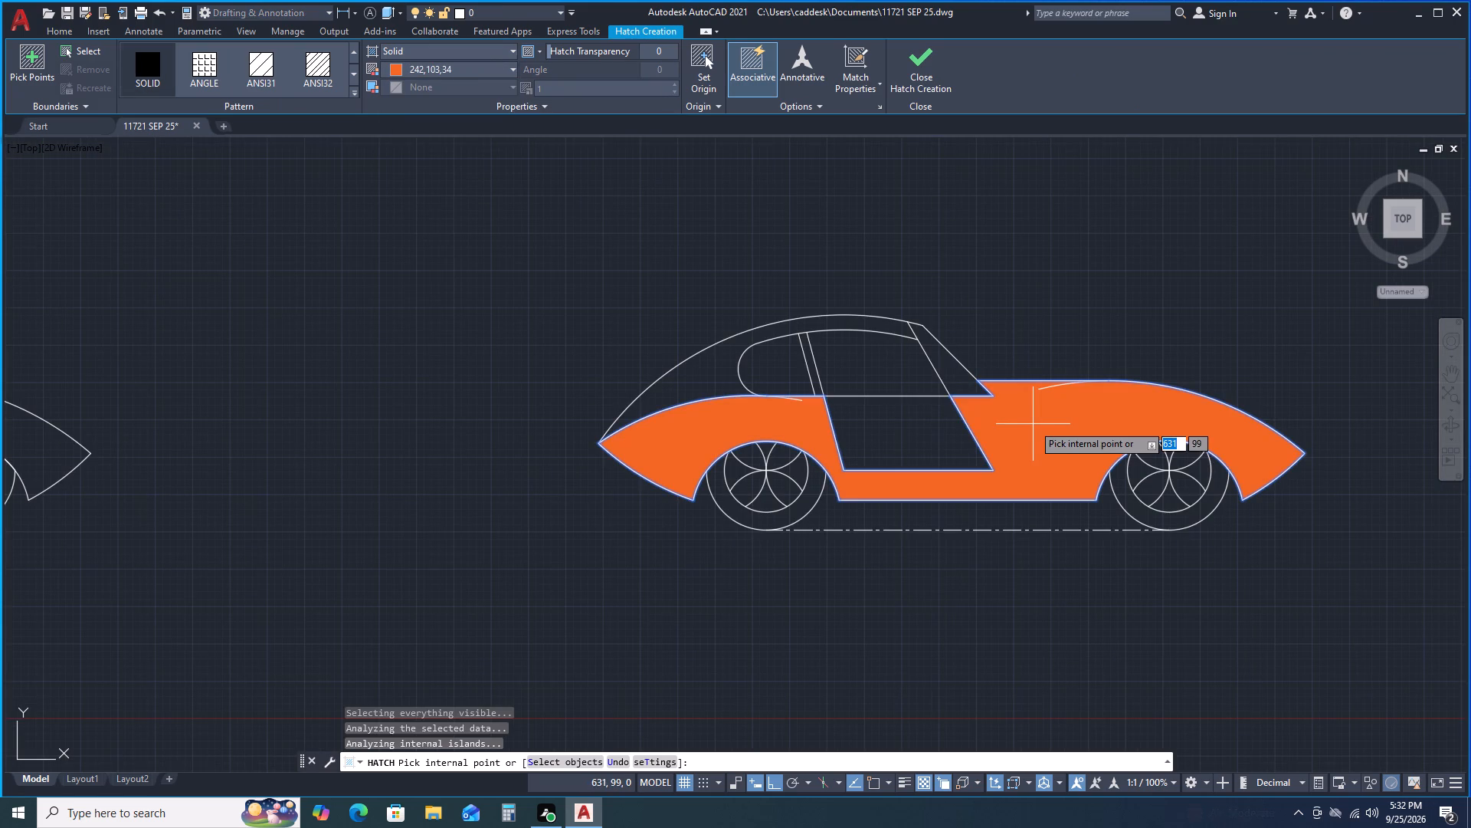
{"action": "left_click", "coordinate": [928, 445]}
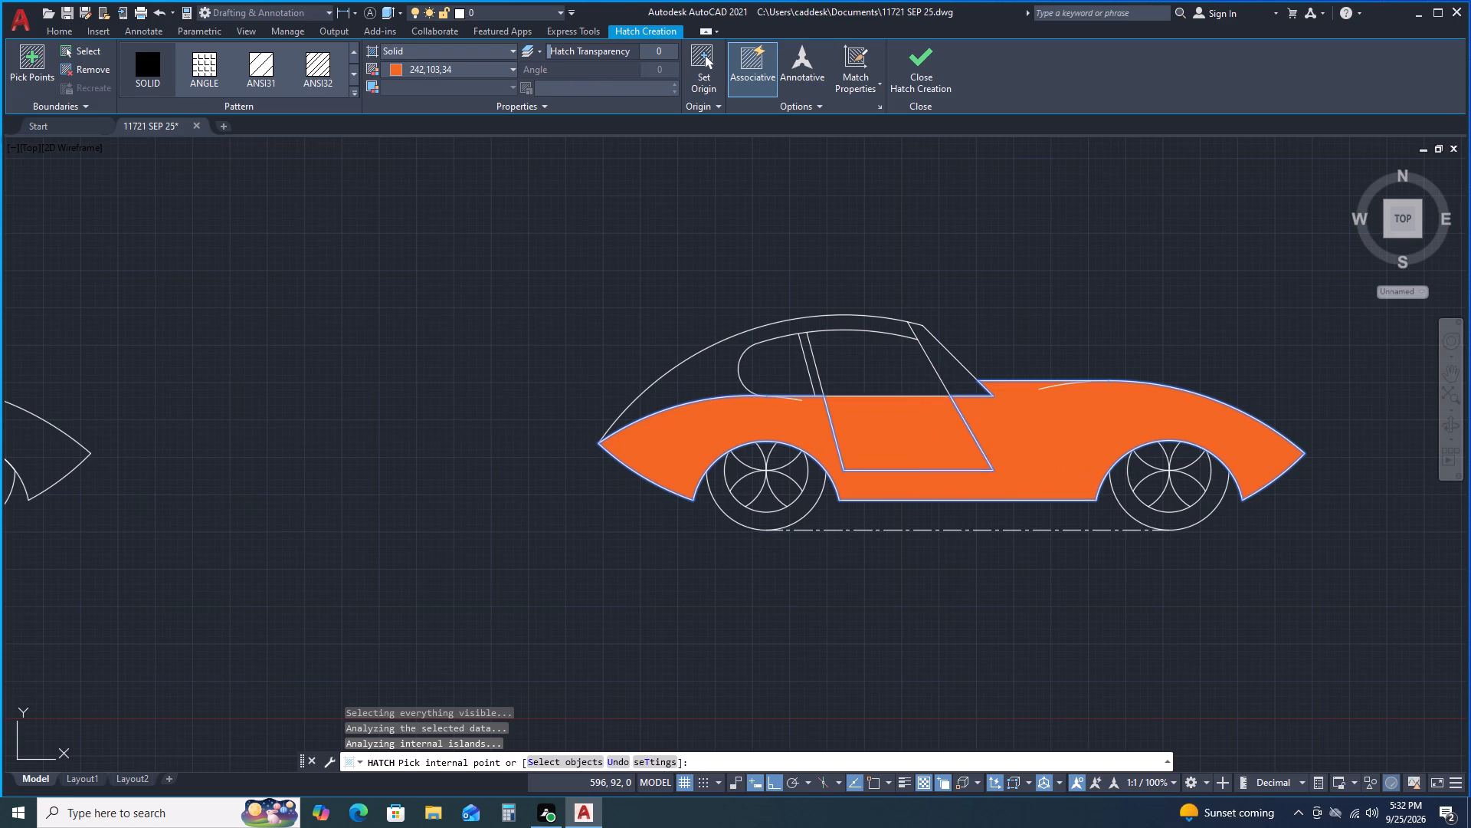
{"action": "key", "text": "space"}
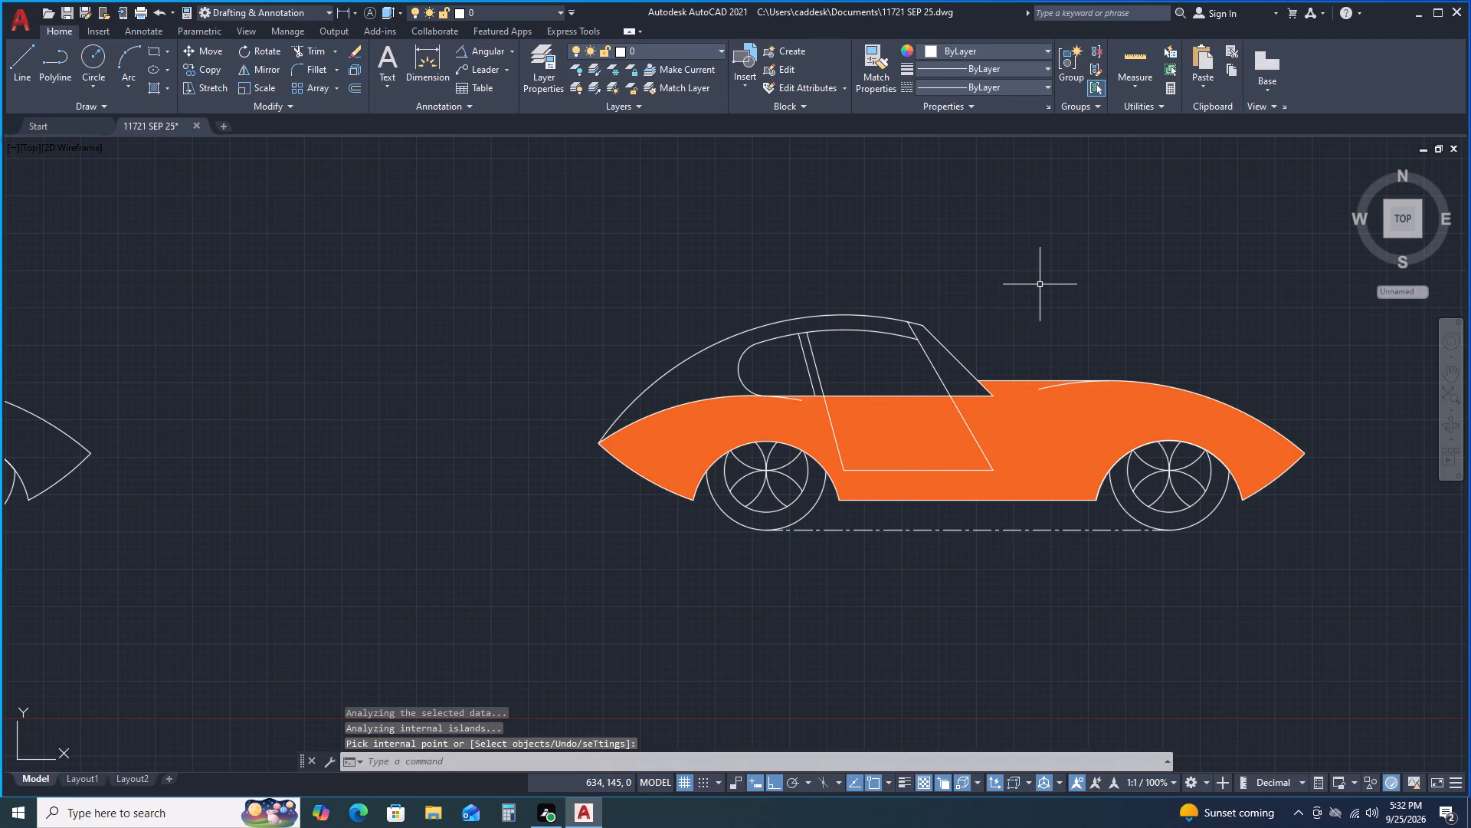
Fill the tyre rings of both wheels on the copied car with a solid black 0,0,0 hatch.
{"action": "left_click", "coordinate": [153, 94]}
{"action": "left_click", "coordinate": [506, 64]}
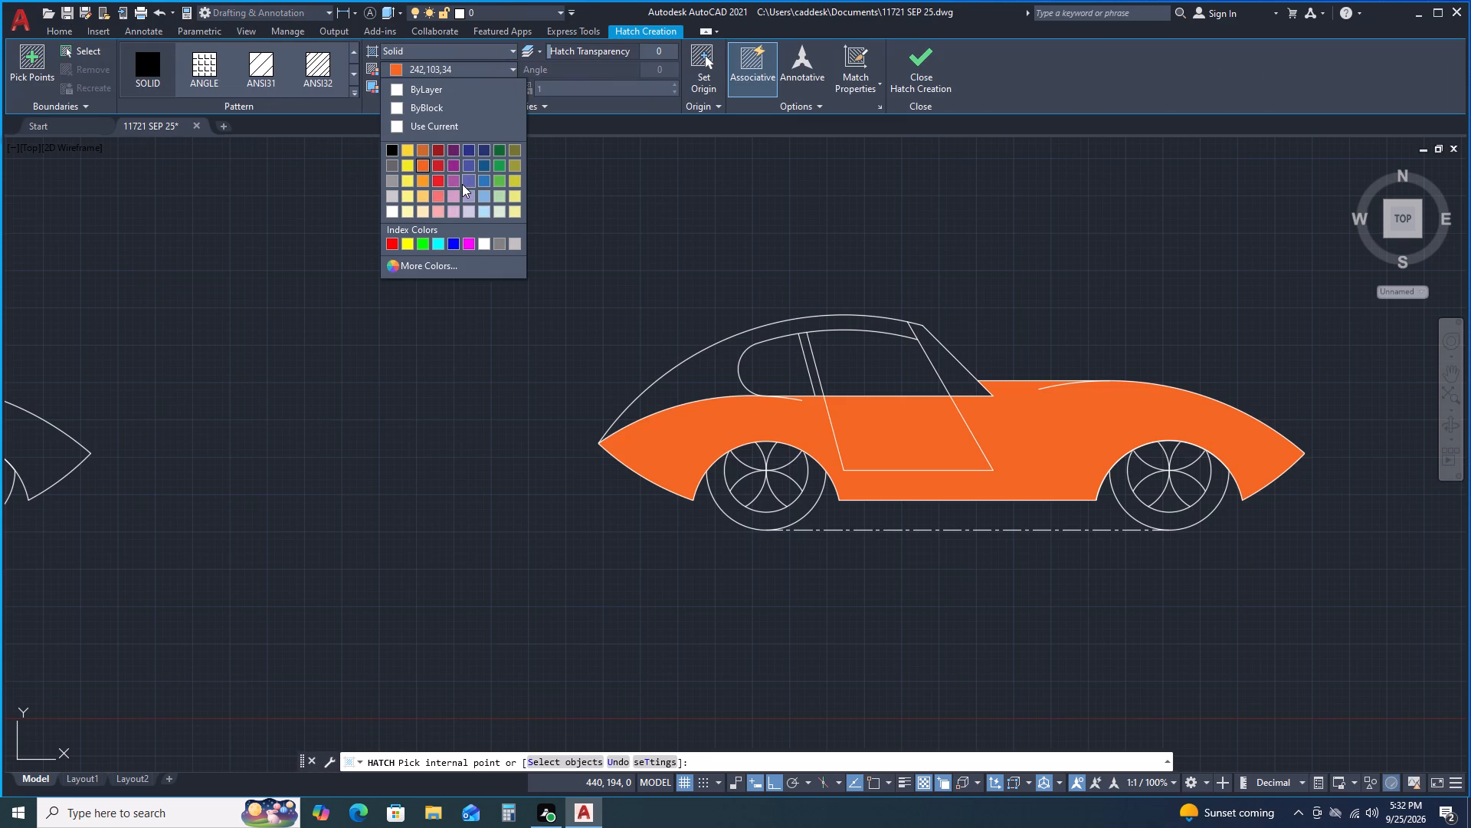
{"action": "left_click", "coordinate": [389, 146]}
{"action": "left_click", "coordinate": [742, 514]}
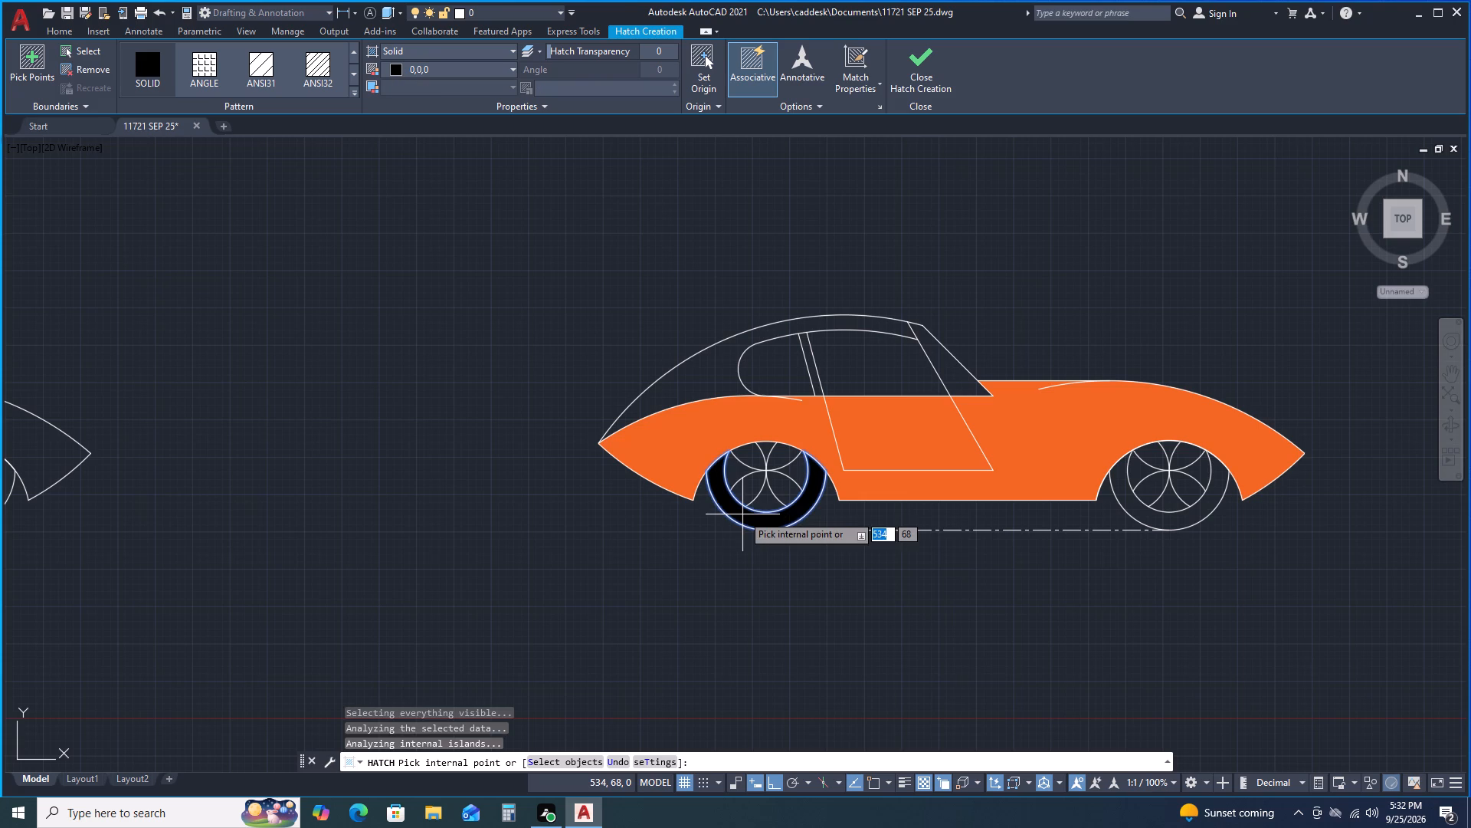
{"action": "left_click", "coordinate": [1125, 503]}
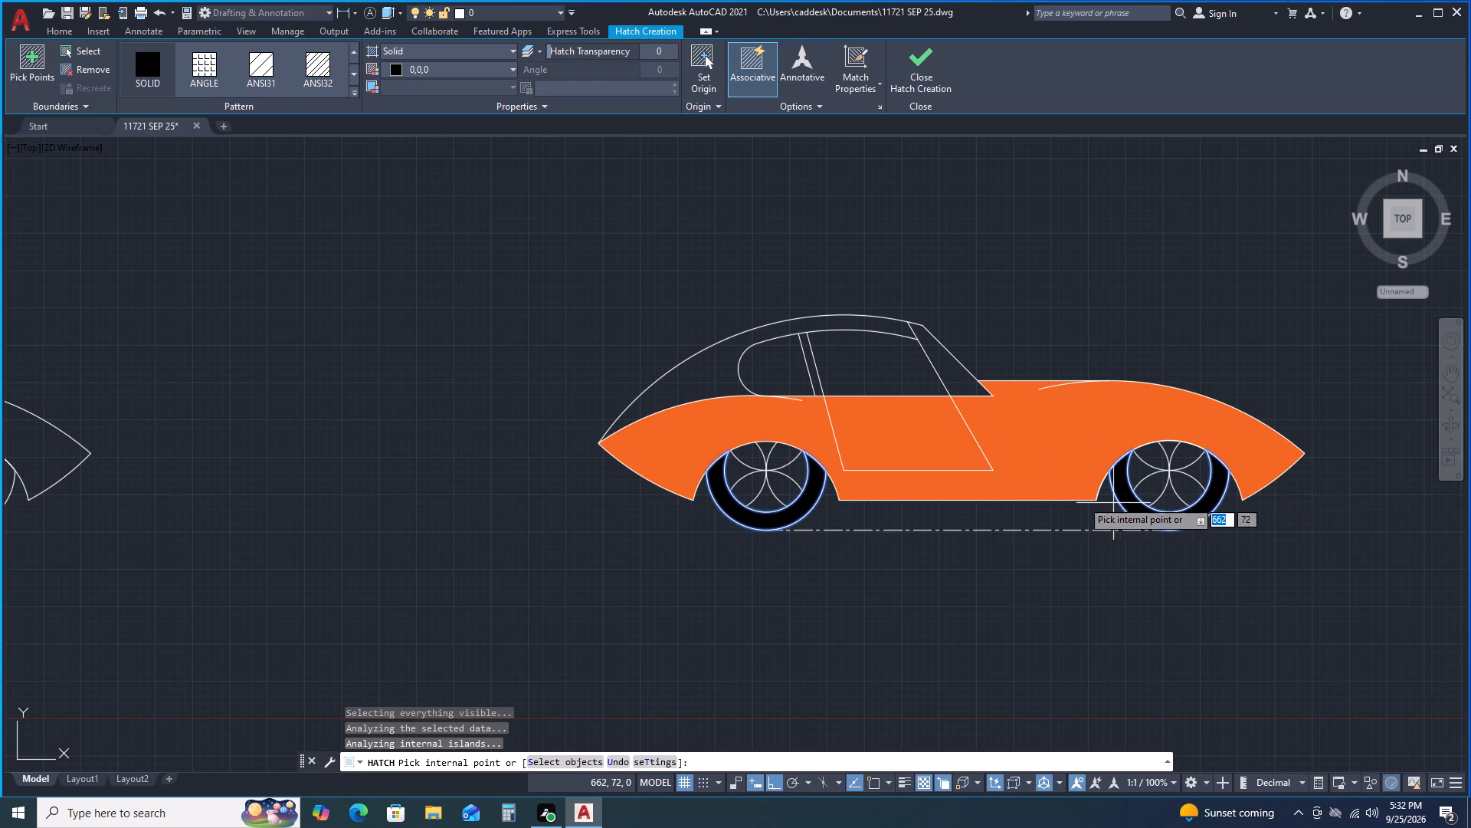
Add the four areas between the petal arcs inside the copied car's rear wheel to the solid black 0,0,0 hatch.
{"action": "scroll", "coordinate": [794, 510], "scroll_direction": "up", "scroll_amount": 2}
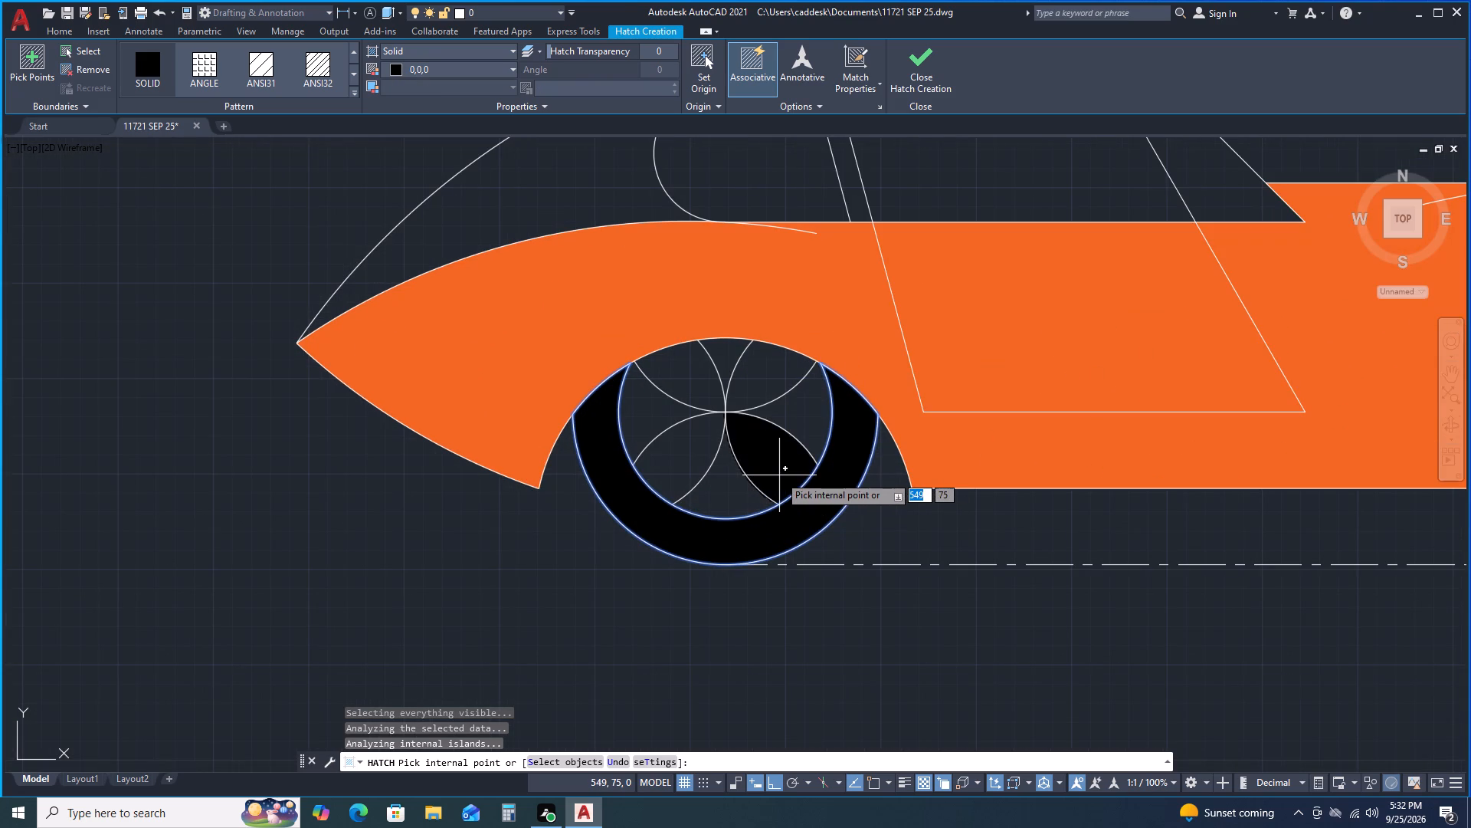
{"action": "left_click", "coordinate": [725, 507]}
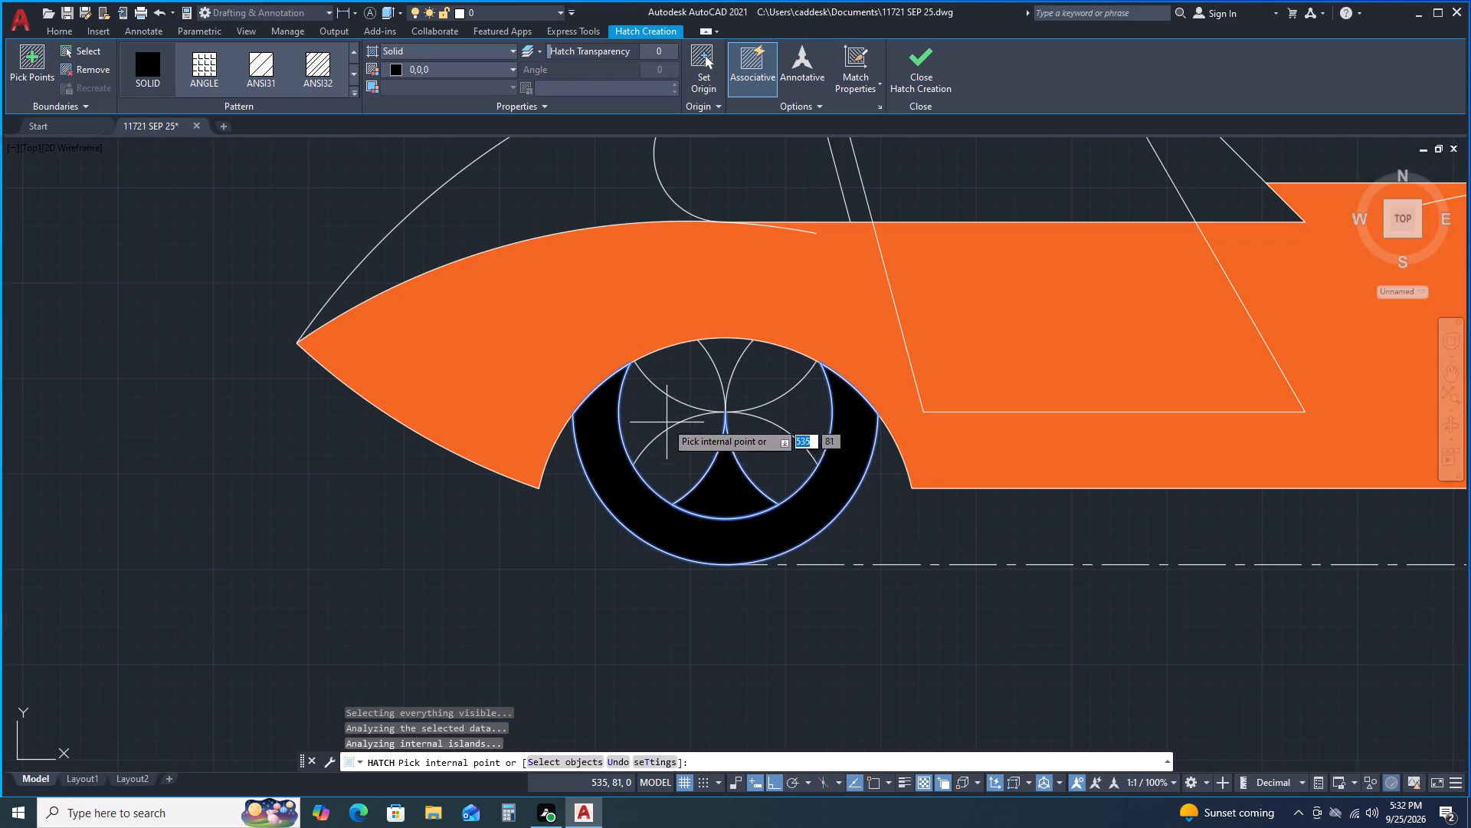
{"action": "left_click", "coordinate": [666, 422]}
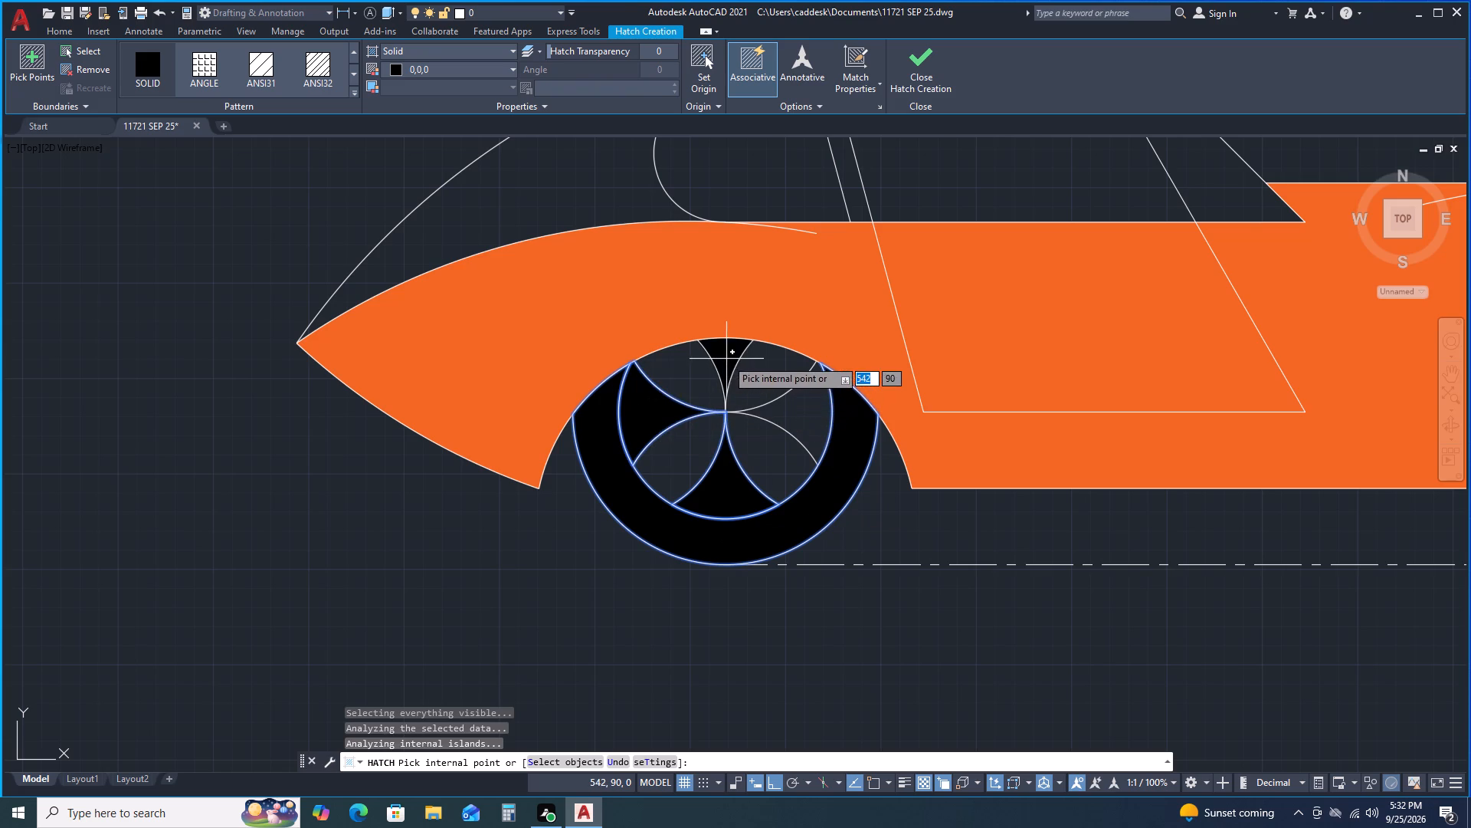
{"action": "left_click", "coordinate": [726, 359]}
{"action": "left_click", "coordinate": [811, 422]}
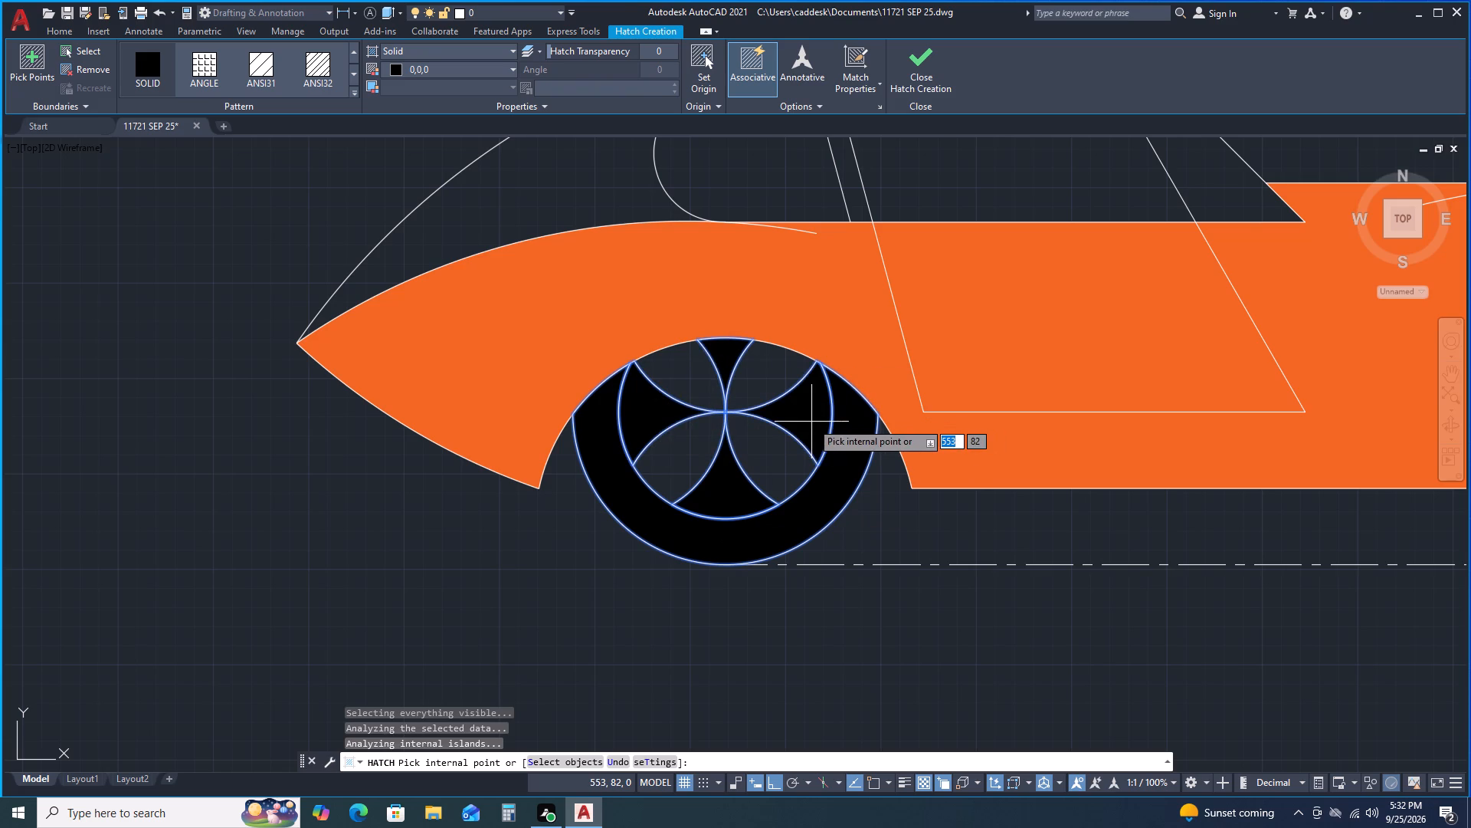
{"action": "scroll", "coordinate": [817, 420], "scroll_direction": "down", "scroll_amount": 2}
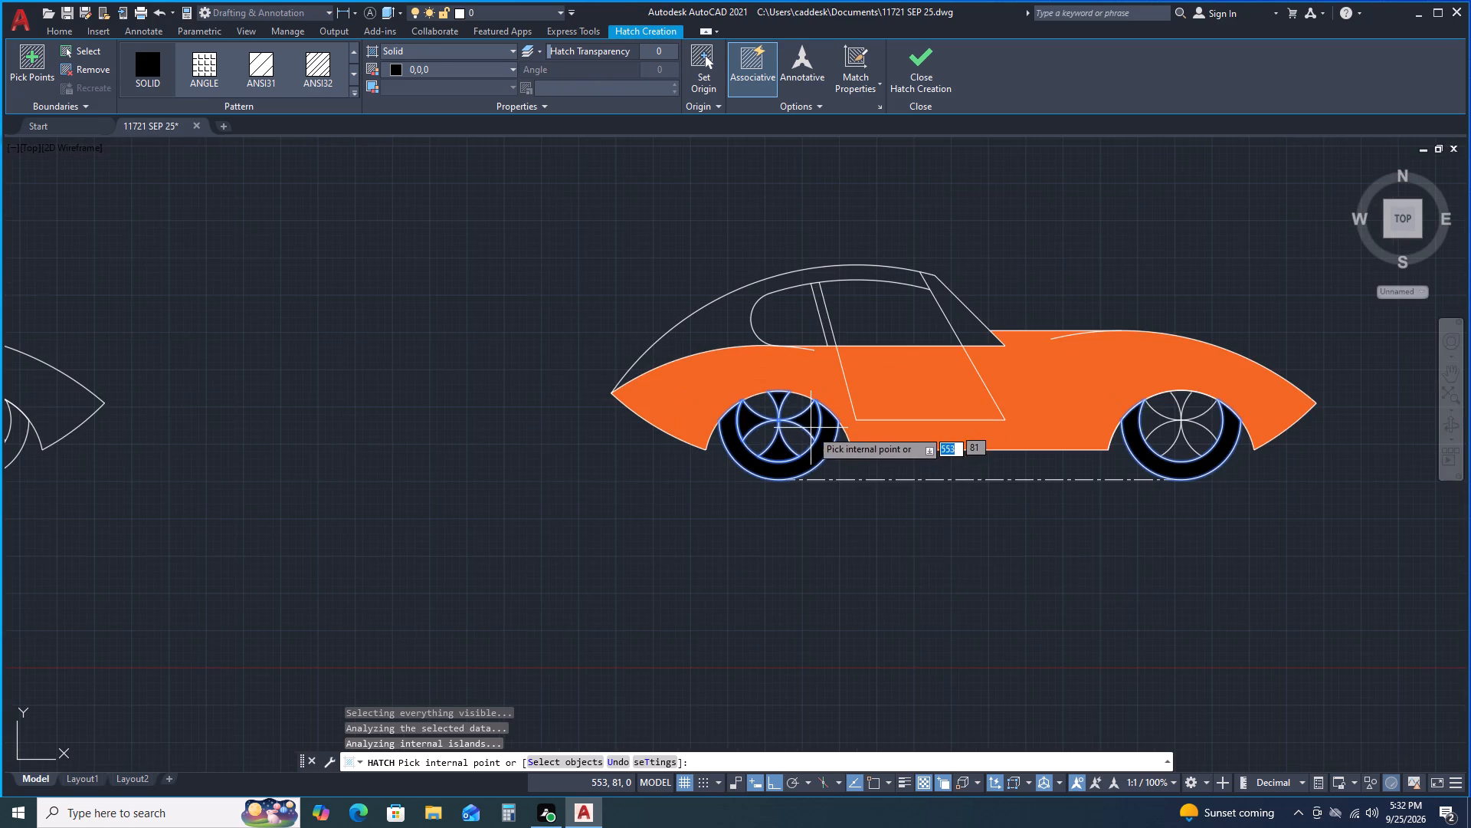
Fill the four areas between the petal arcs inside the copied car's front wheel with solid black 0,0,0 and finish the hatch.
{"action": "scroll", "coordinate": [1173, 430], "scroll_direction": "up", "scroll_amount": 1}
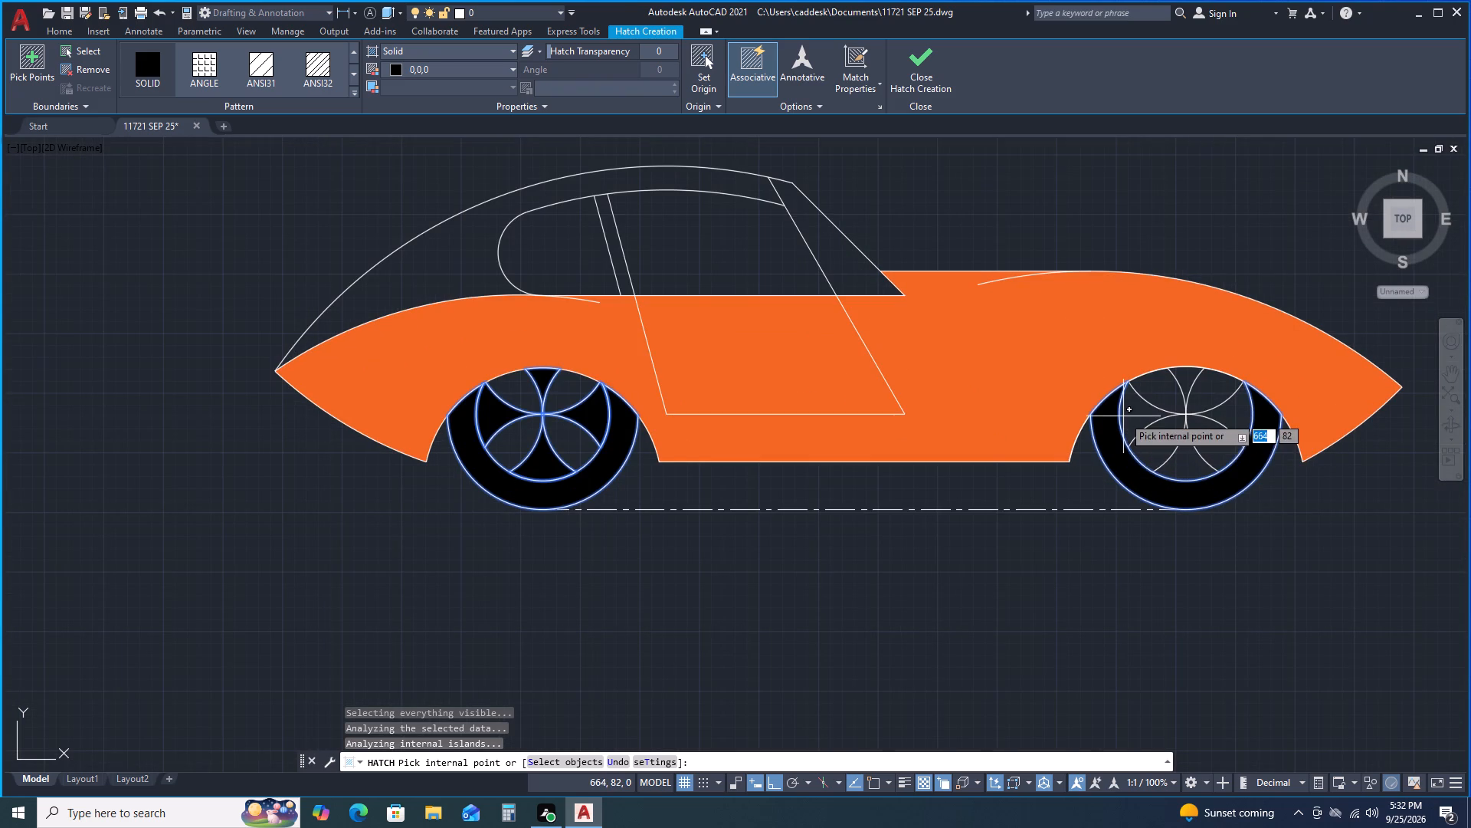
{"action": "left_click", "coordinate": [1196, 470]}
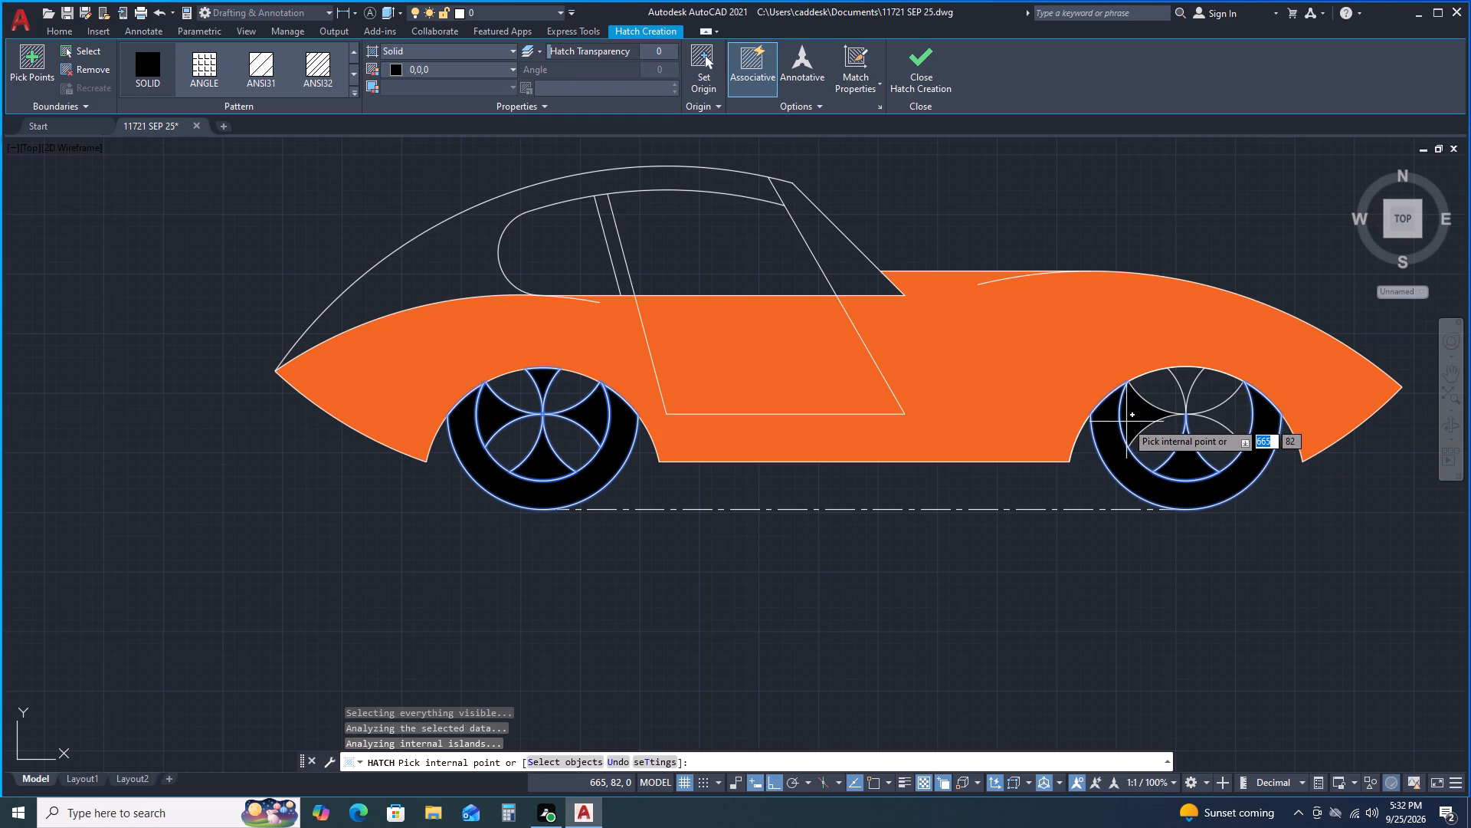
{"action": "left_click", "coordinate": [1126, 422]}
{"action": "left_click", "coordinate": [1188, 379]}
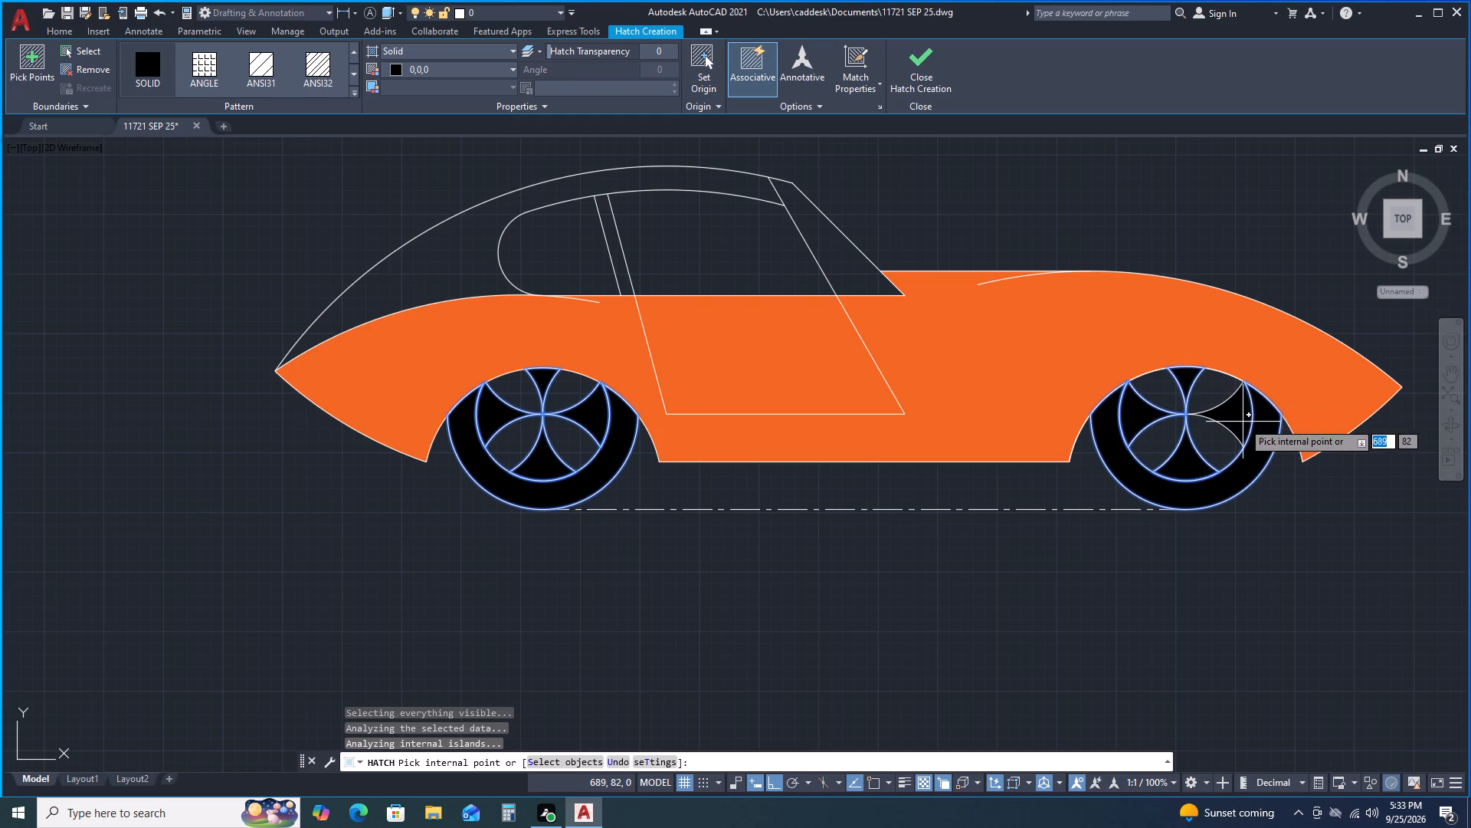
{"action": "left_click", "coordinate": [1243, 422]}
{"action": "scroll", "coordinate": [1231, 413], "scroll_direction": "down", "scroll_amount": 1}
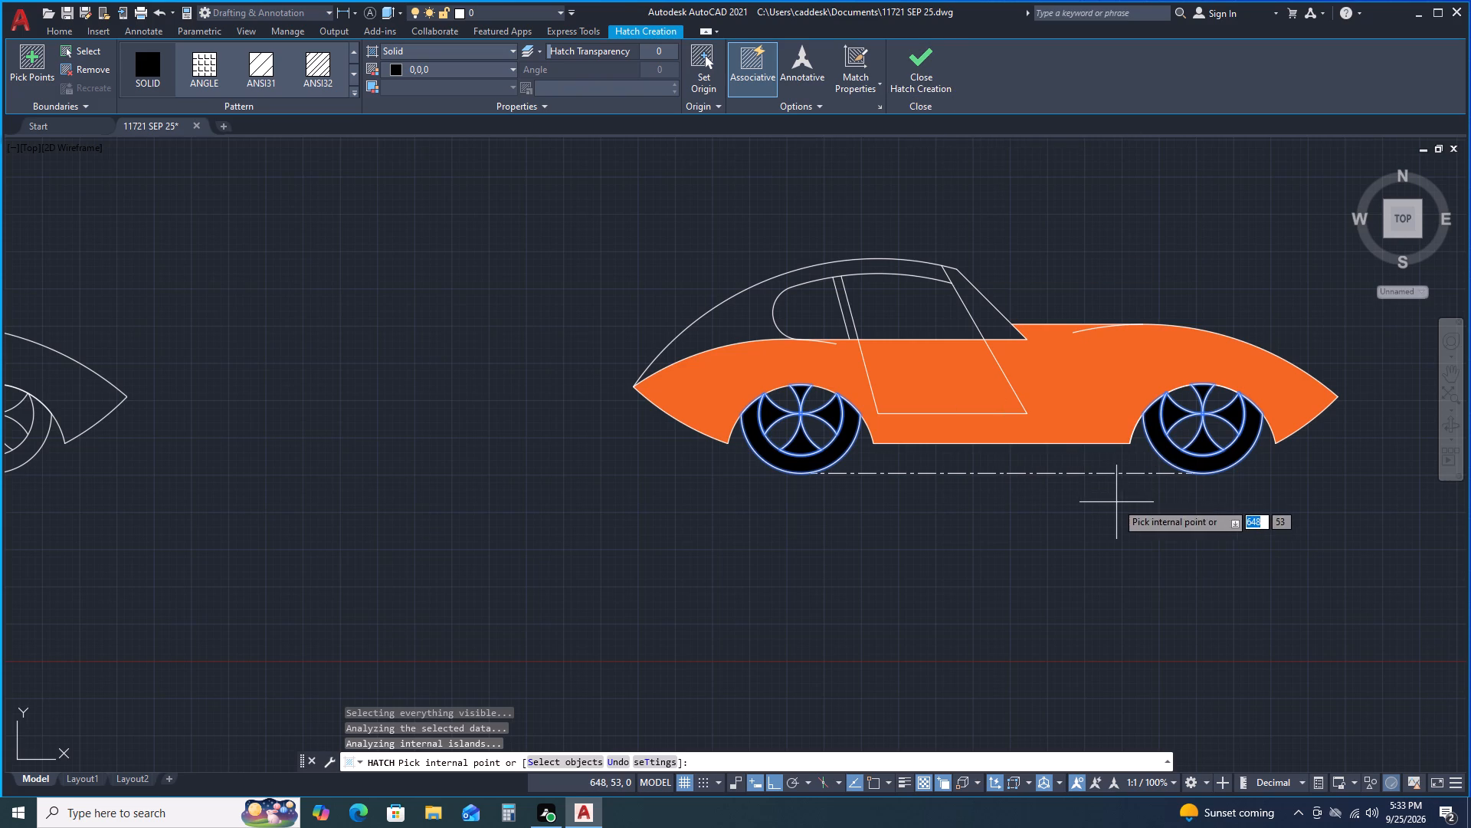
{"action": "middle_click_drag", "start_coordinate": [1039, 536], "coordinate": [883, 593]}
{"action": "scroll", "coordinate": [862, 513], "scroll_direction": "up", "scroll_amount": 1}
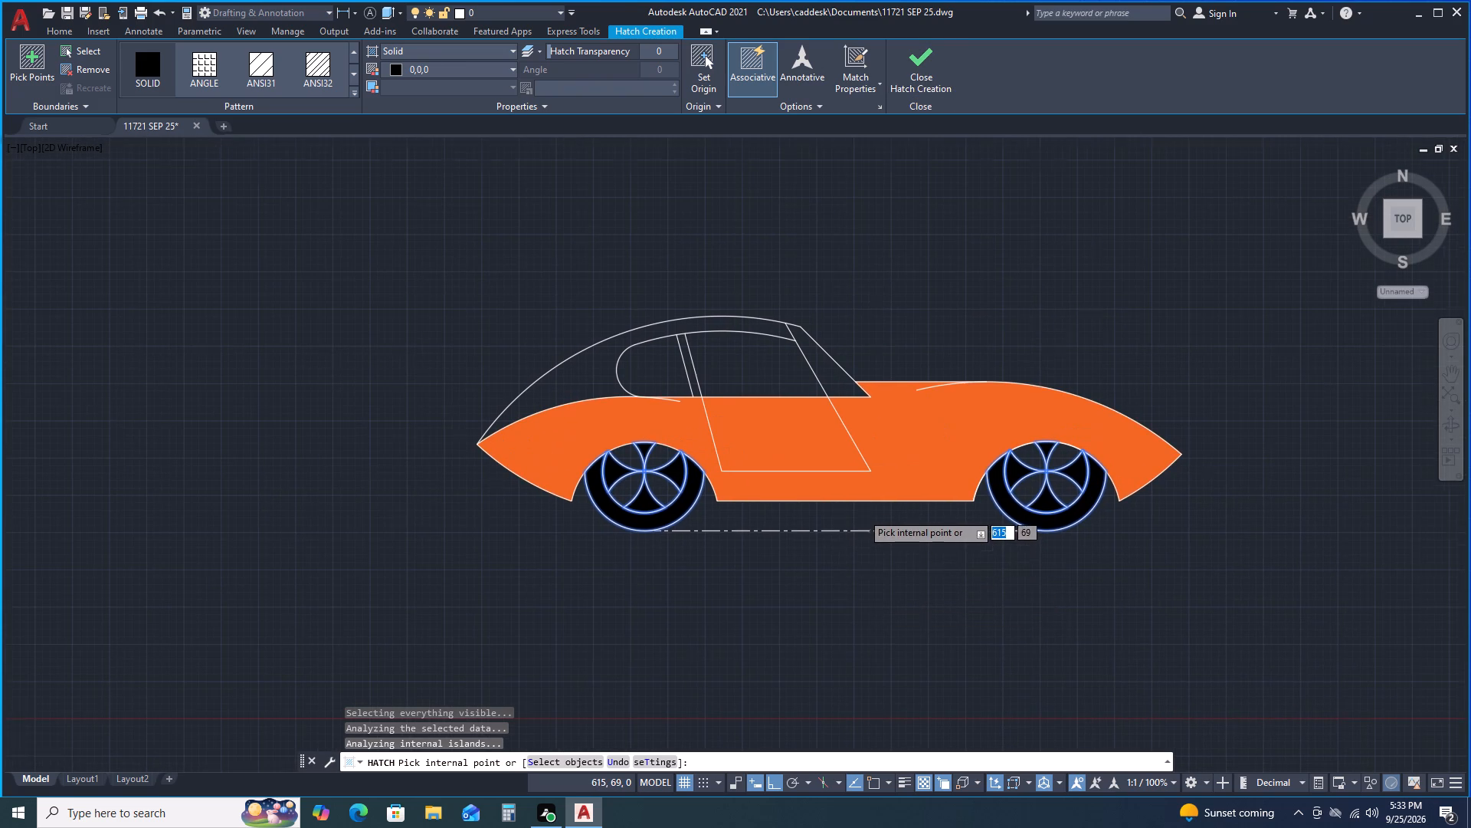
{"action": "scroll", "coordinate": [837, 439], "scroll_direction": "down", "scroll_amount": 2}
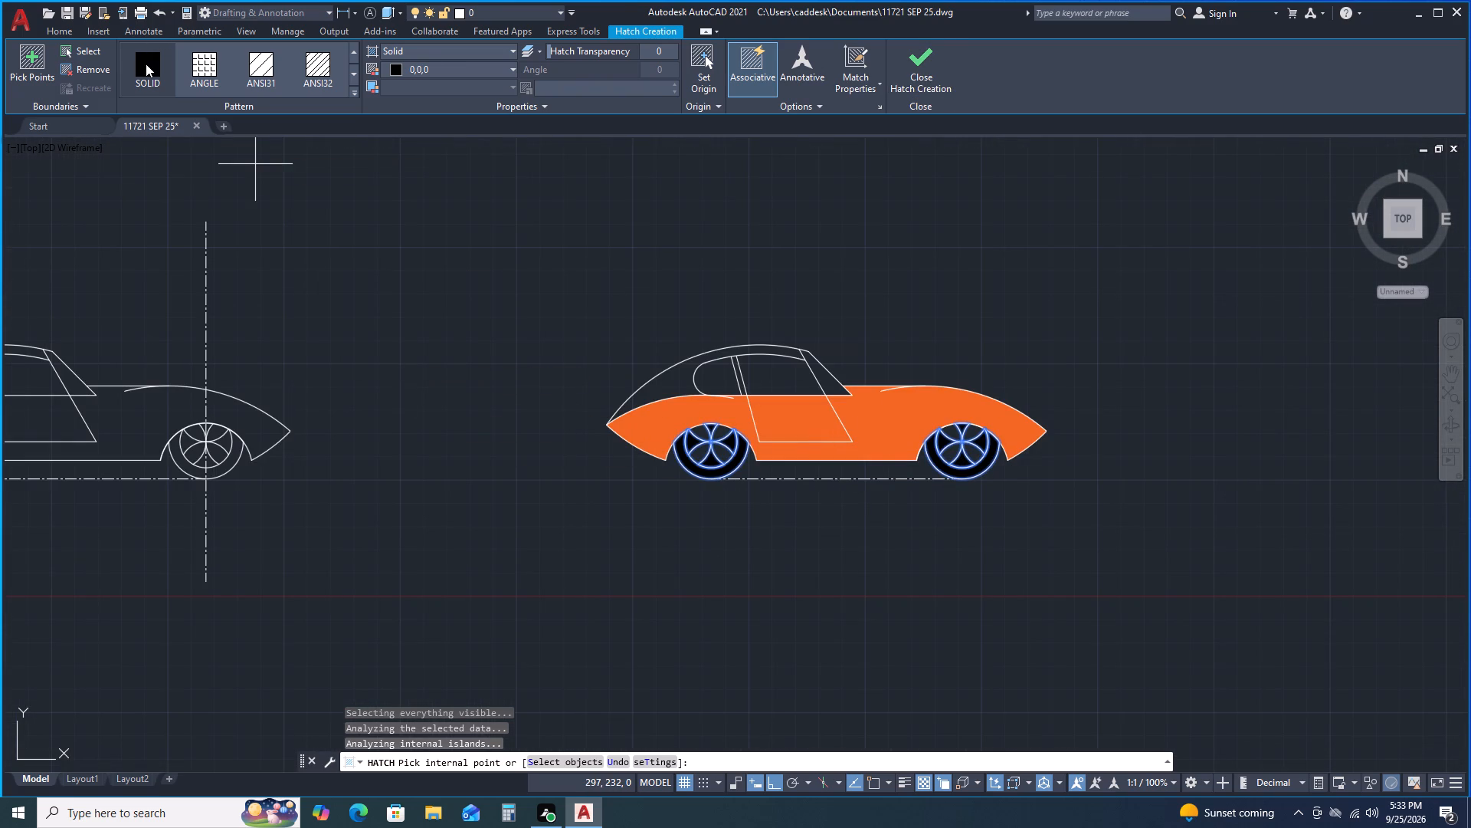
{"action": "left_click", "coordinate": [911, 78]}
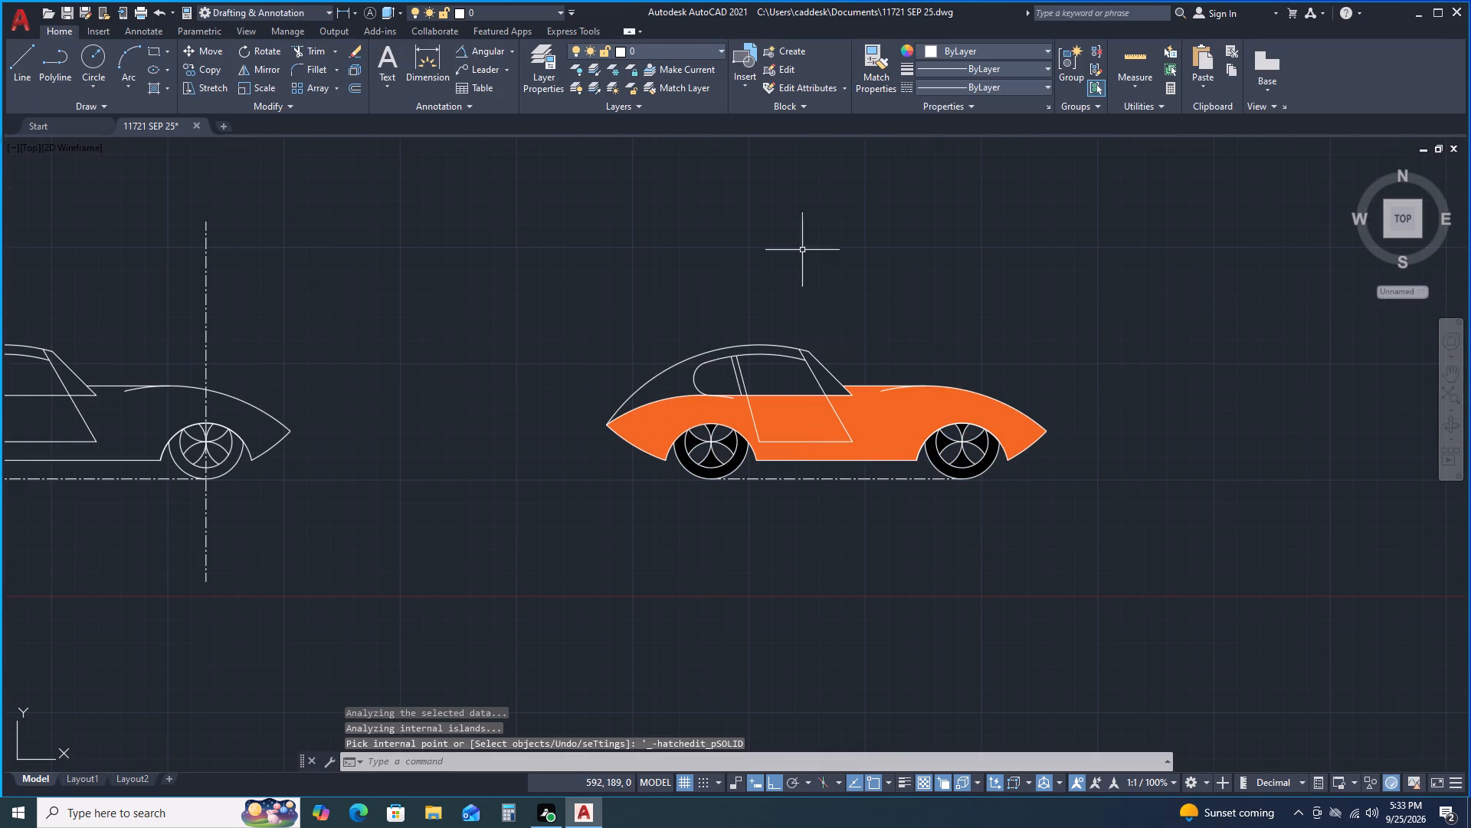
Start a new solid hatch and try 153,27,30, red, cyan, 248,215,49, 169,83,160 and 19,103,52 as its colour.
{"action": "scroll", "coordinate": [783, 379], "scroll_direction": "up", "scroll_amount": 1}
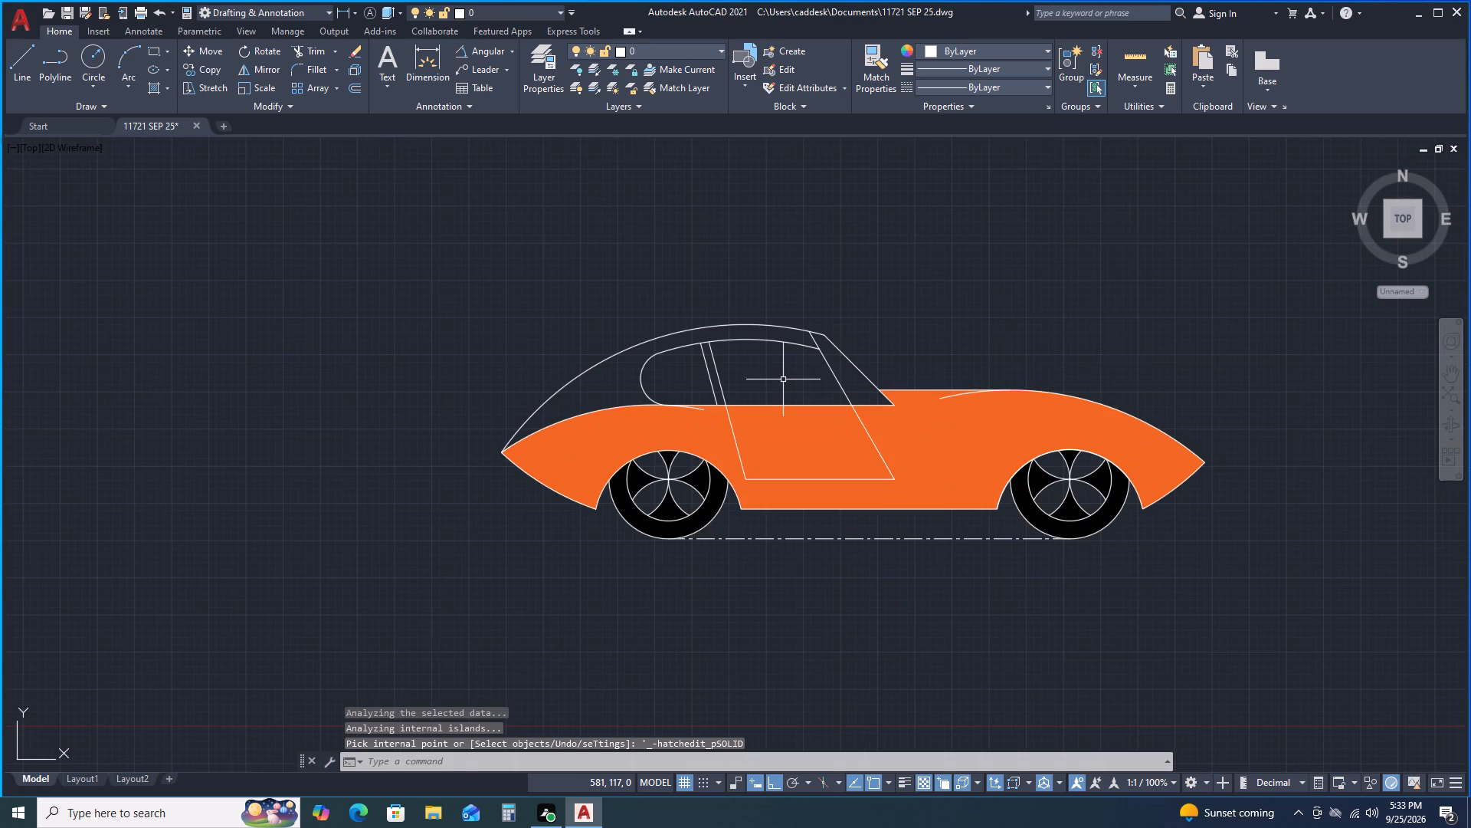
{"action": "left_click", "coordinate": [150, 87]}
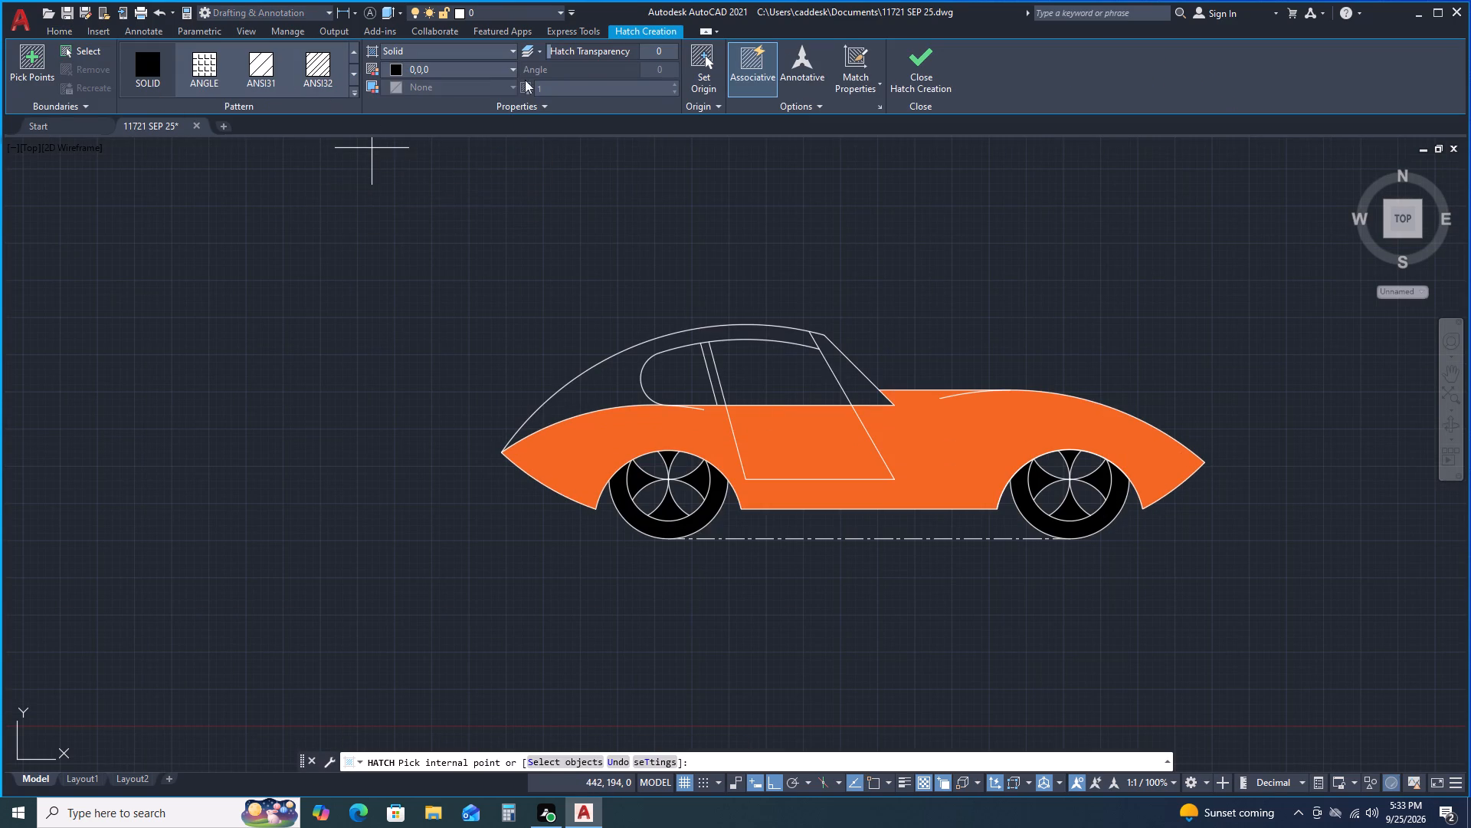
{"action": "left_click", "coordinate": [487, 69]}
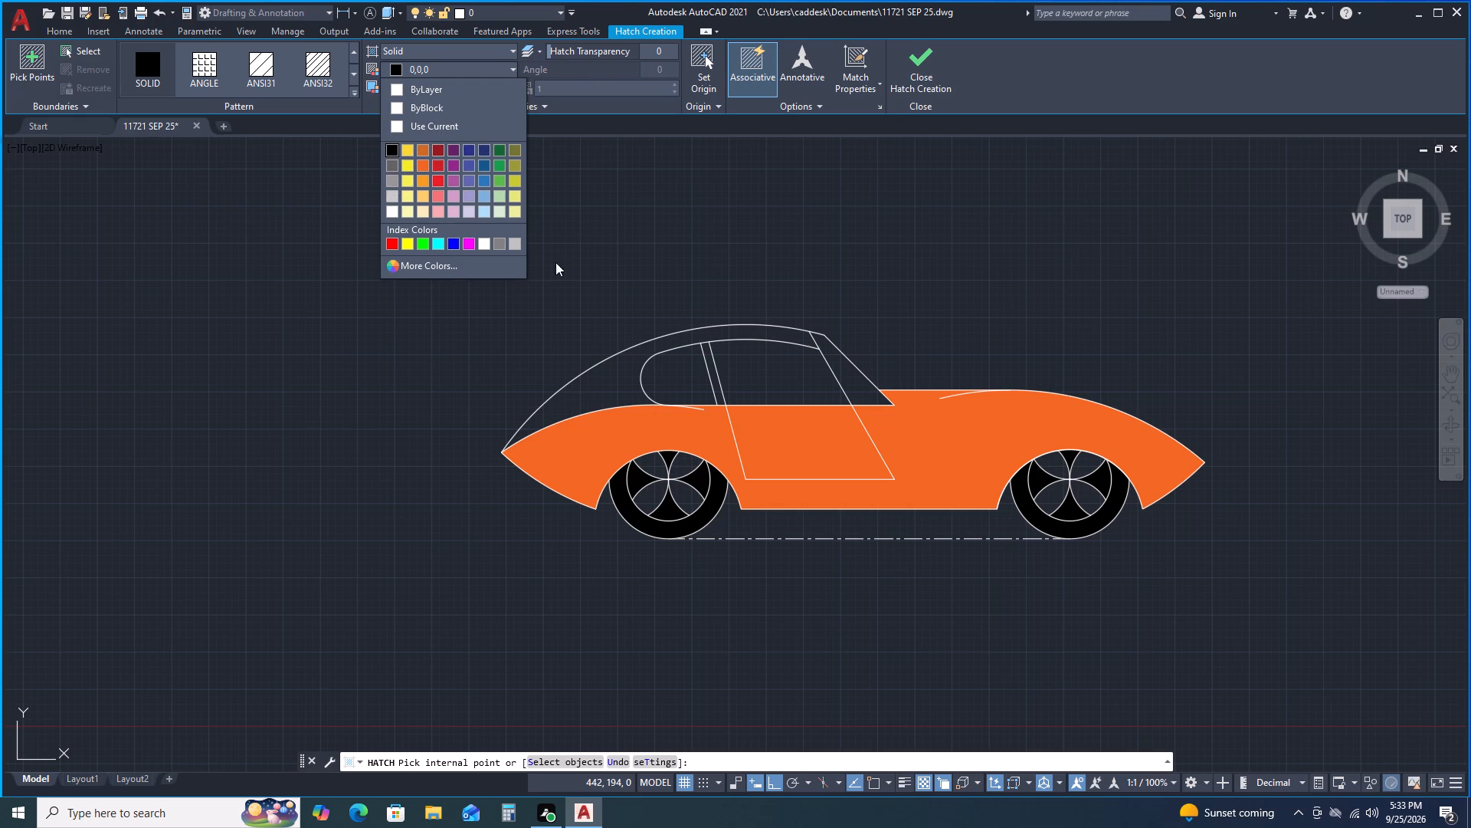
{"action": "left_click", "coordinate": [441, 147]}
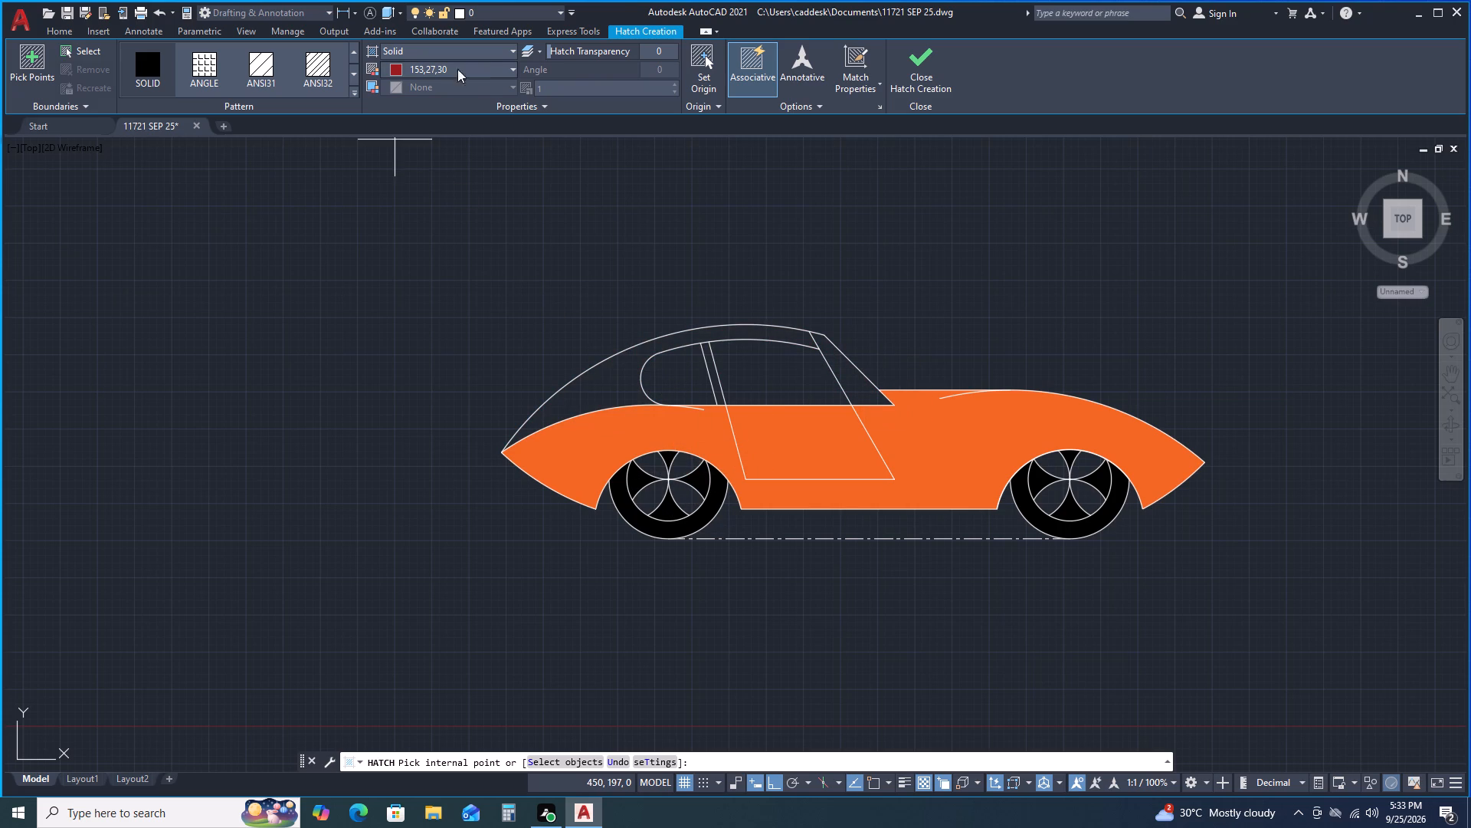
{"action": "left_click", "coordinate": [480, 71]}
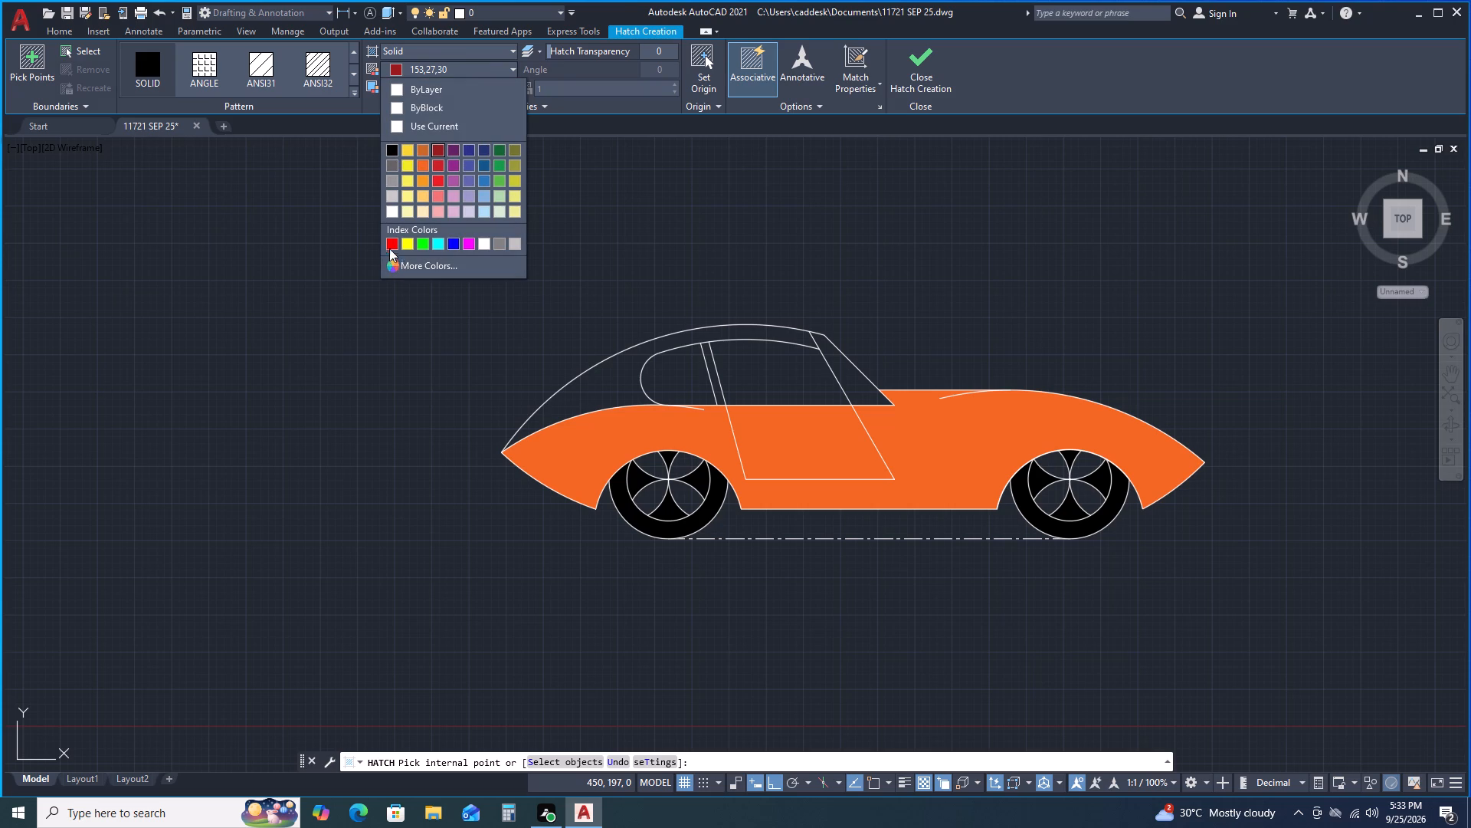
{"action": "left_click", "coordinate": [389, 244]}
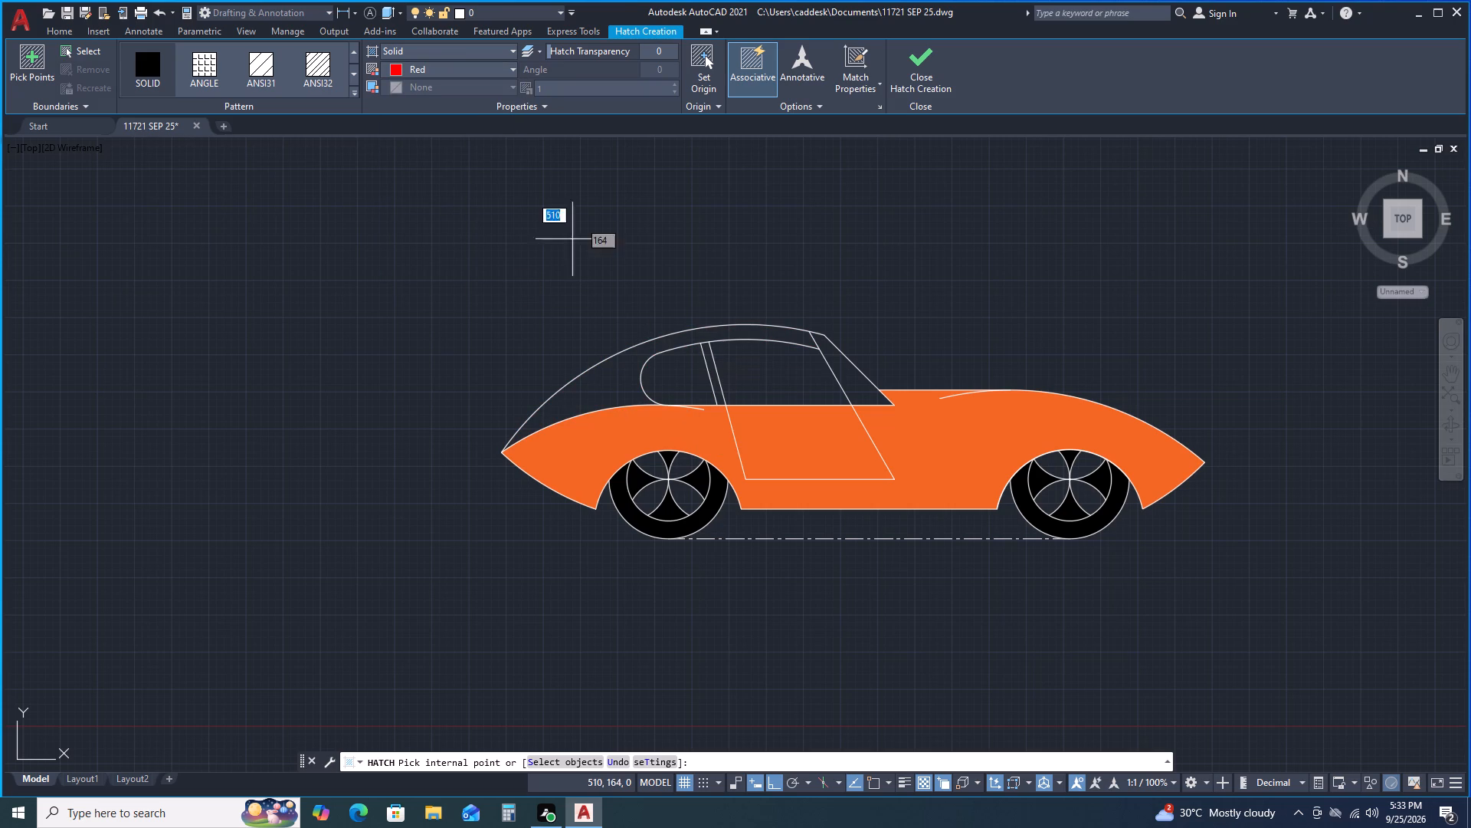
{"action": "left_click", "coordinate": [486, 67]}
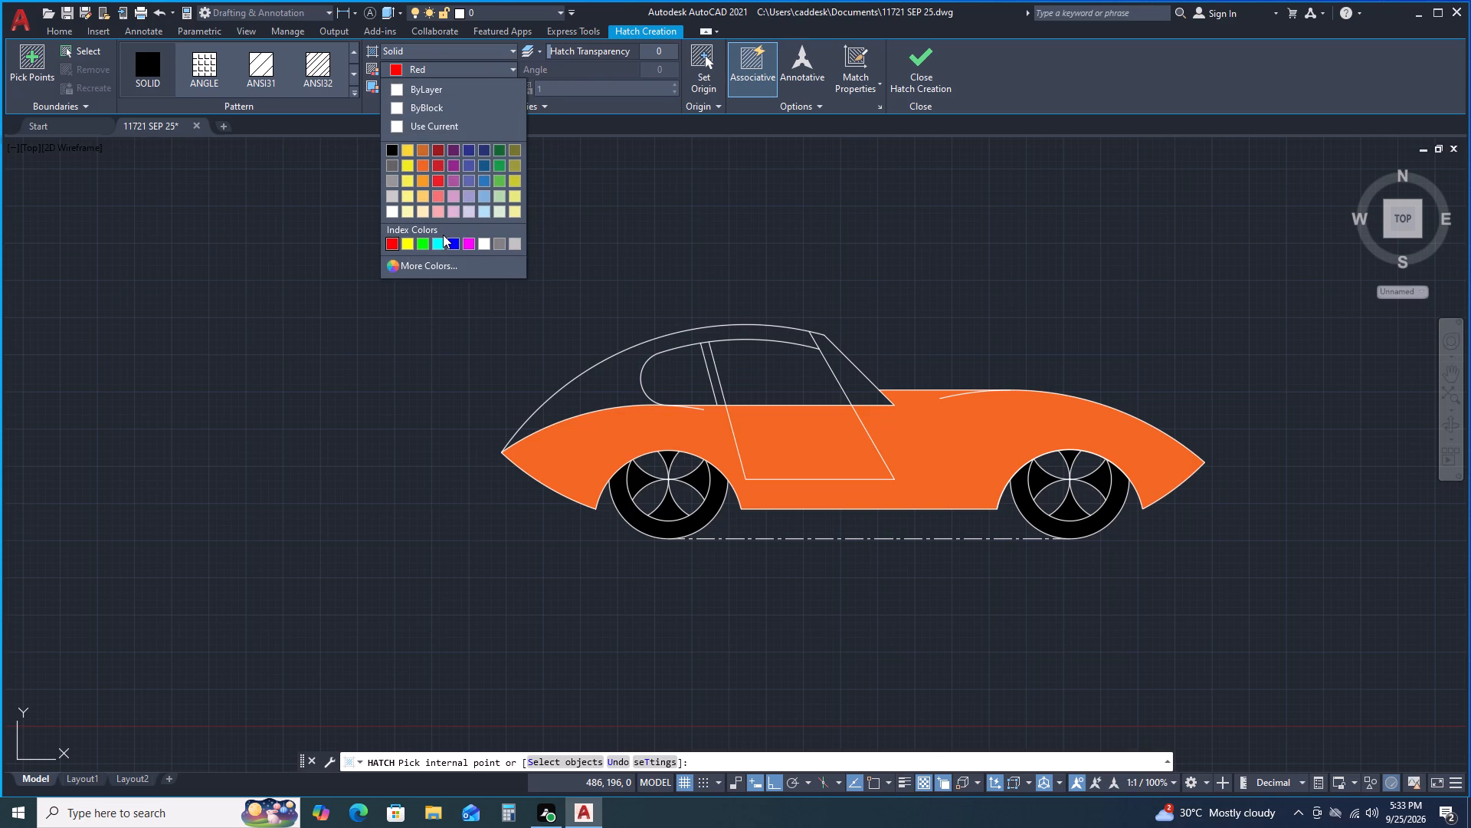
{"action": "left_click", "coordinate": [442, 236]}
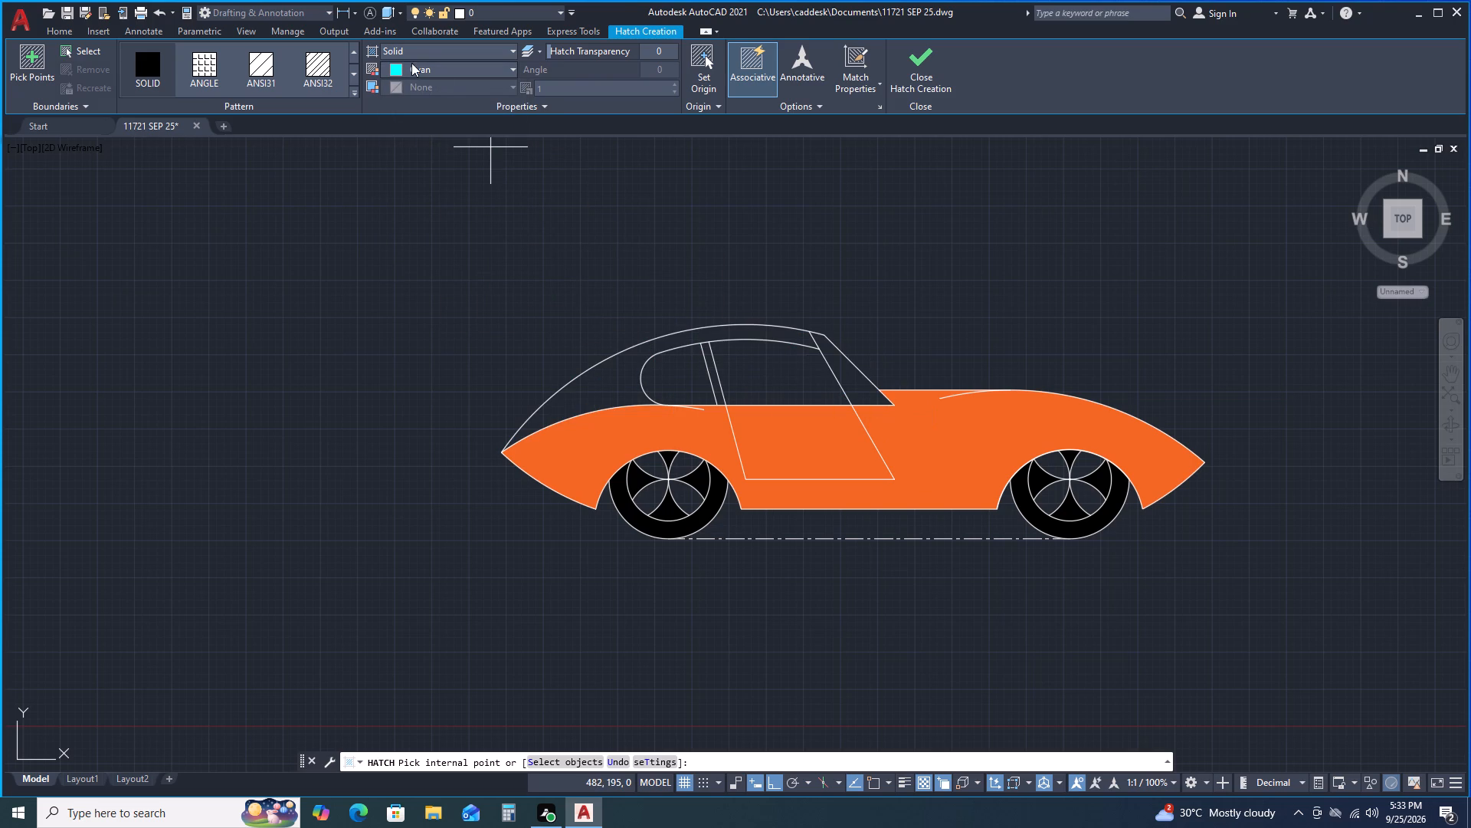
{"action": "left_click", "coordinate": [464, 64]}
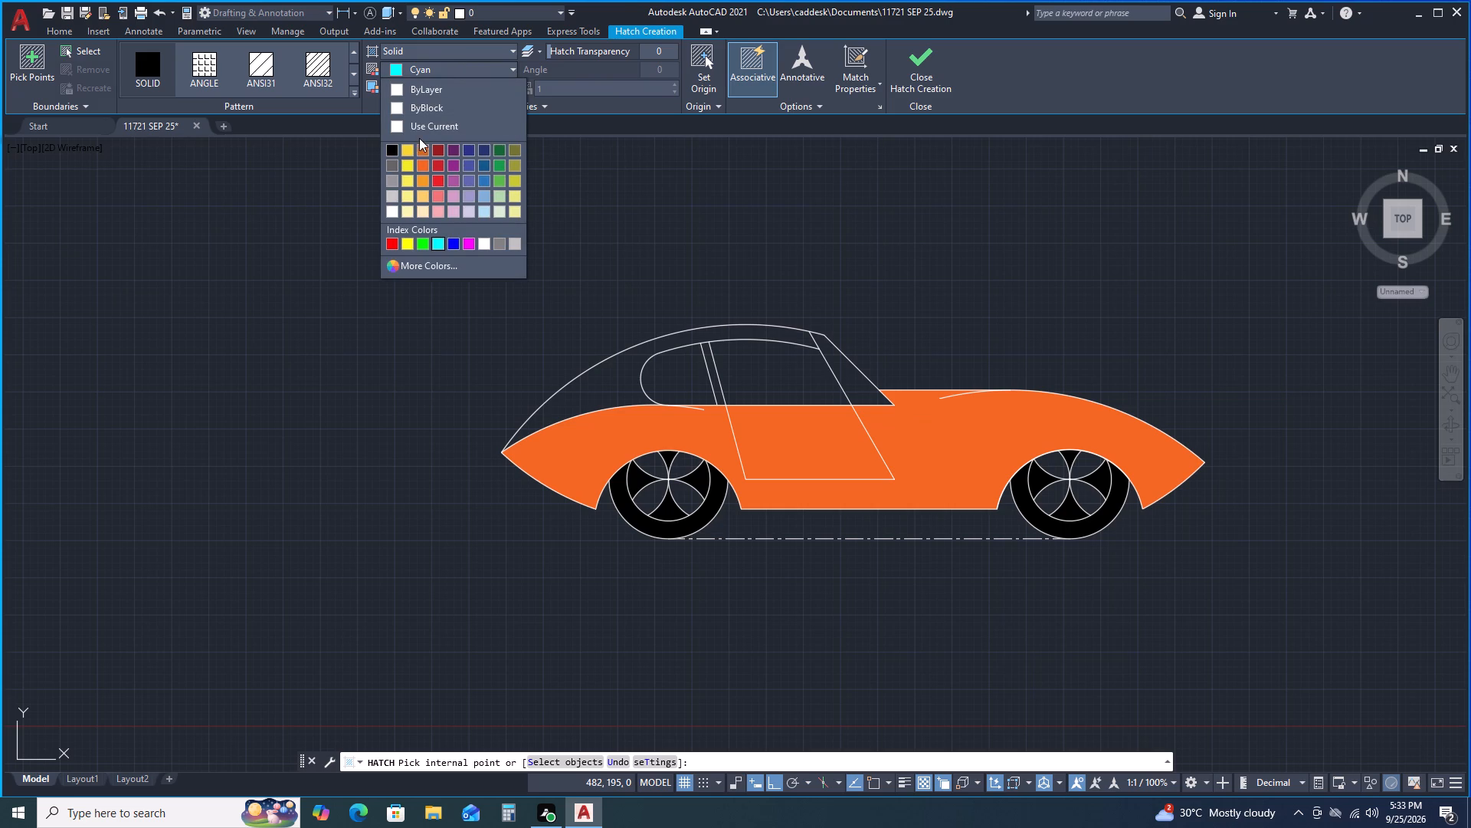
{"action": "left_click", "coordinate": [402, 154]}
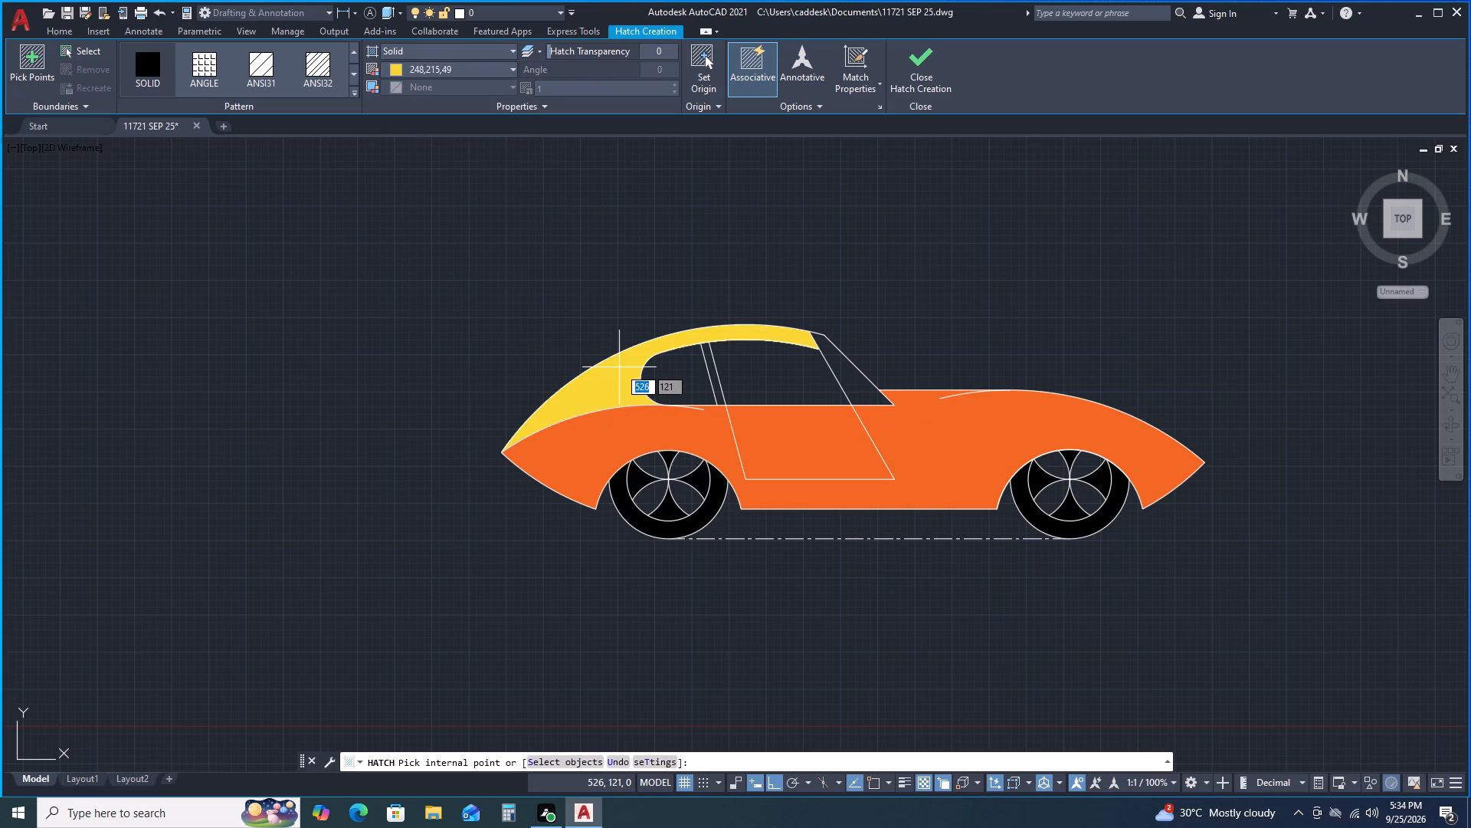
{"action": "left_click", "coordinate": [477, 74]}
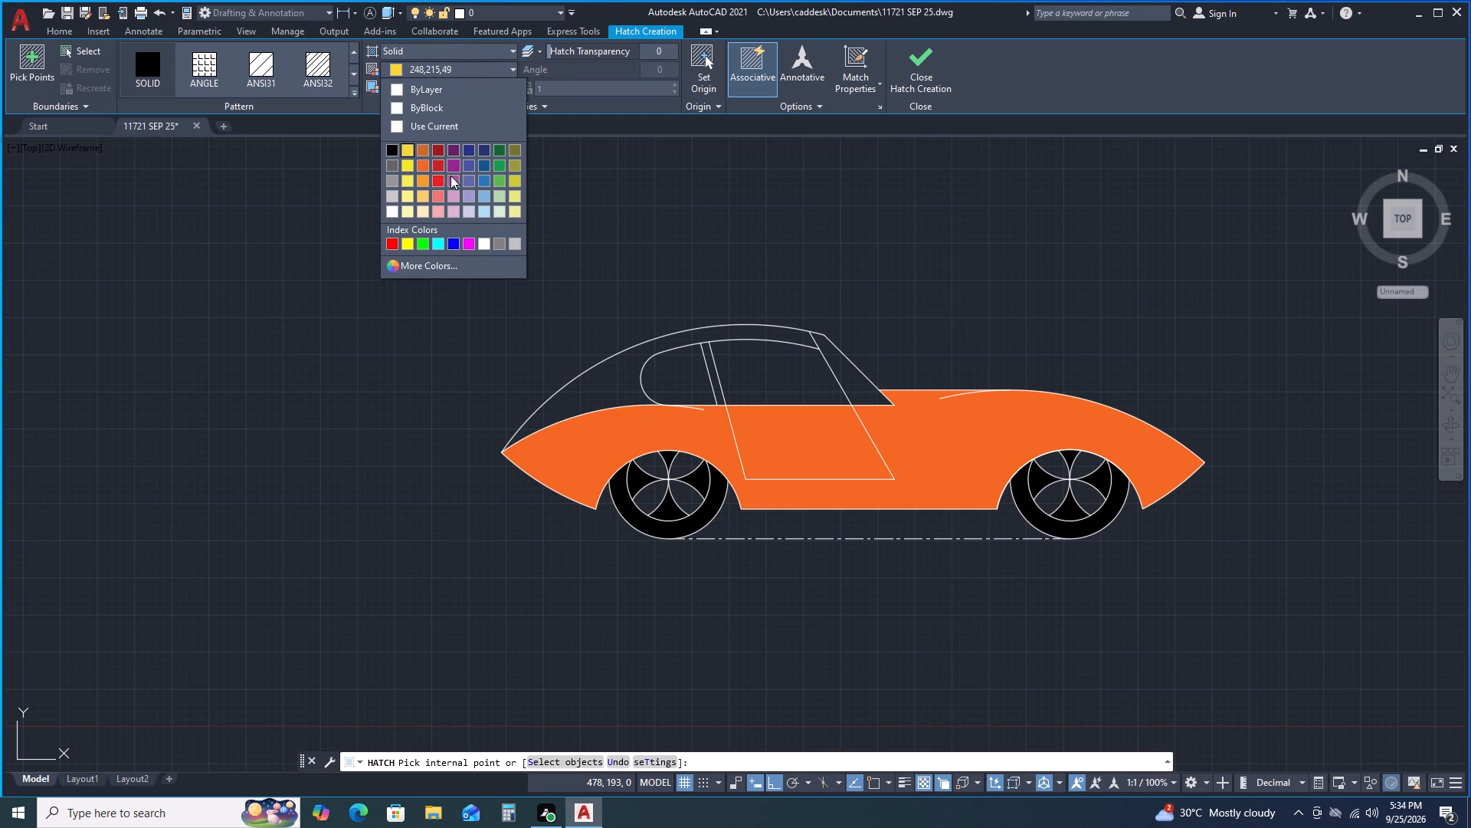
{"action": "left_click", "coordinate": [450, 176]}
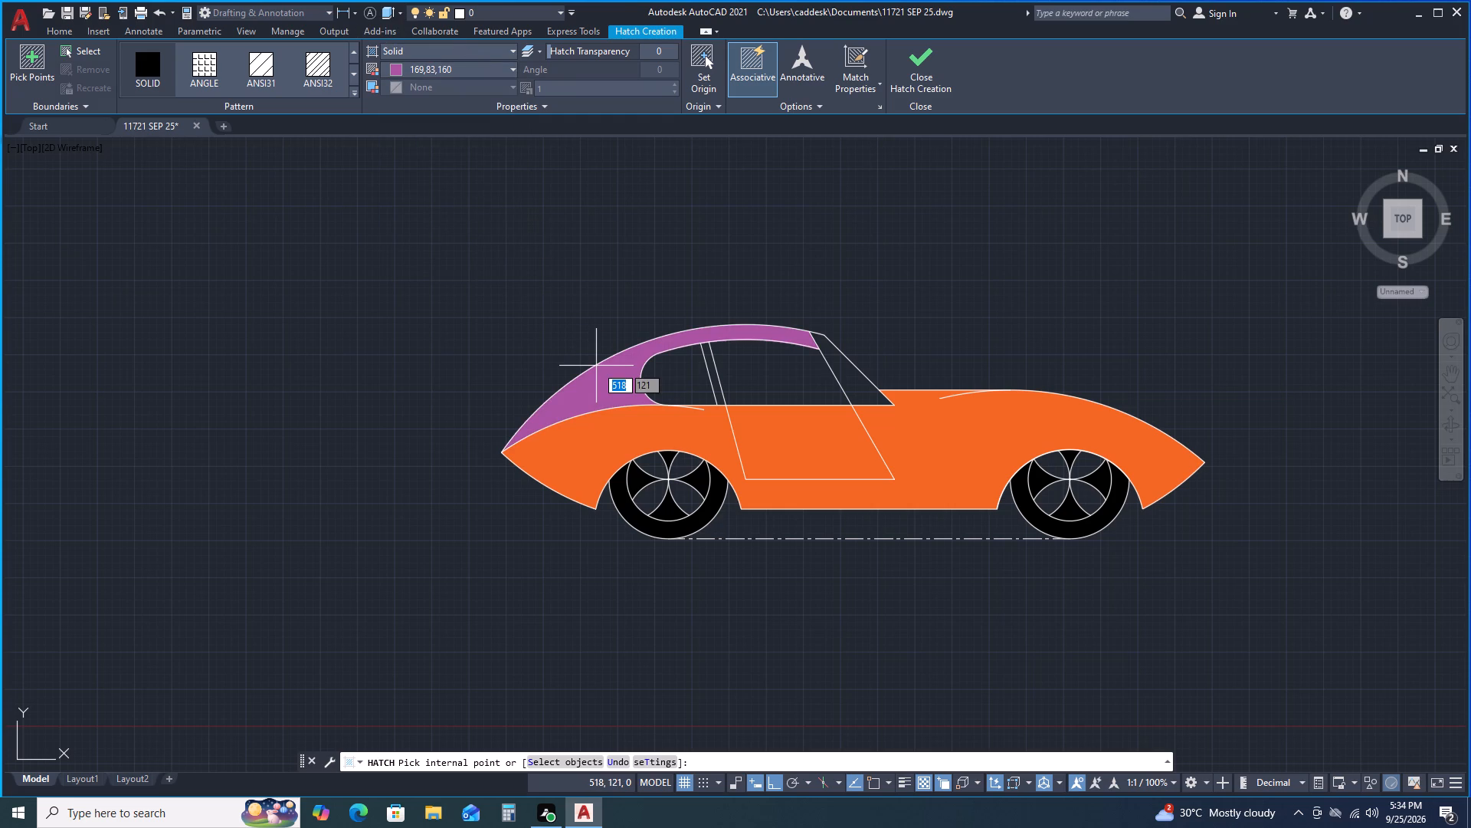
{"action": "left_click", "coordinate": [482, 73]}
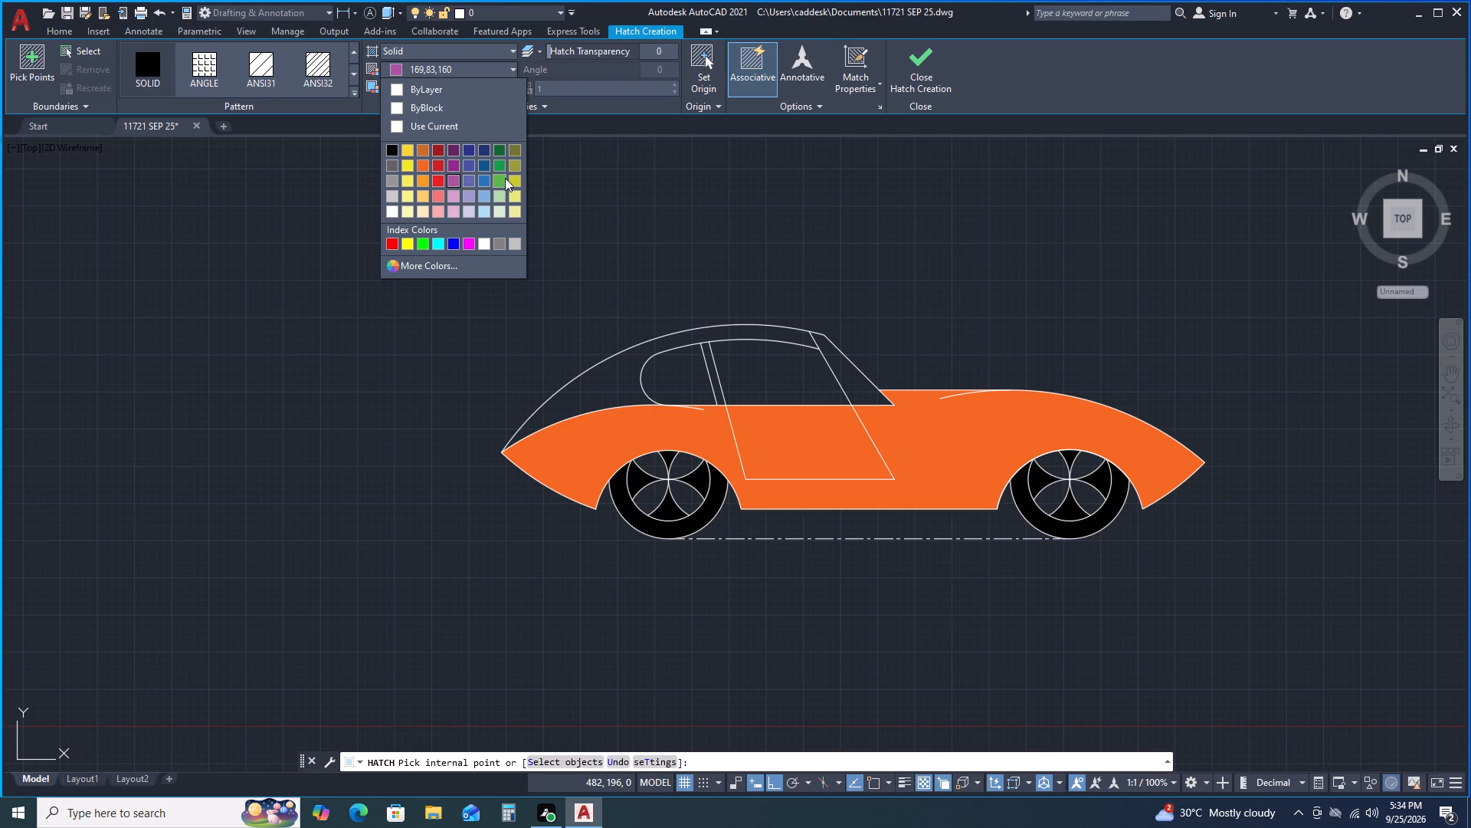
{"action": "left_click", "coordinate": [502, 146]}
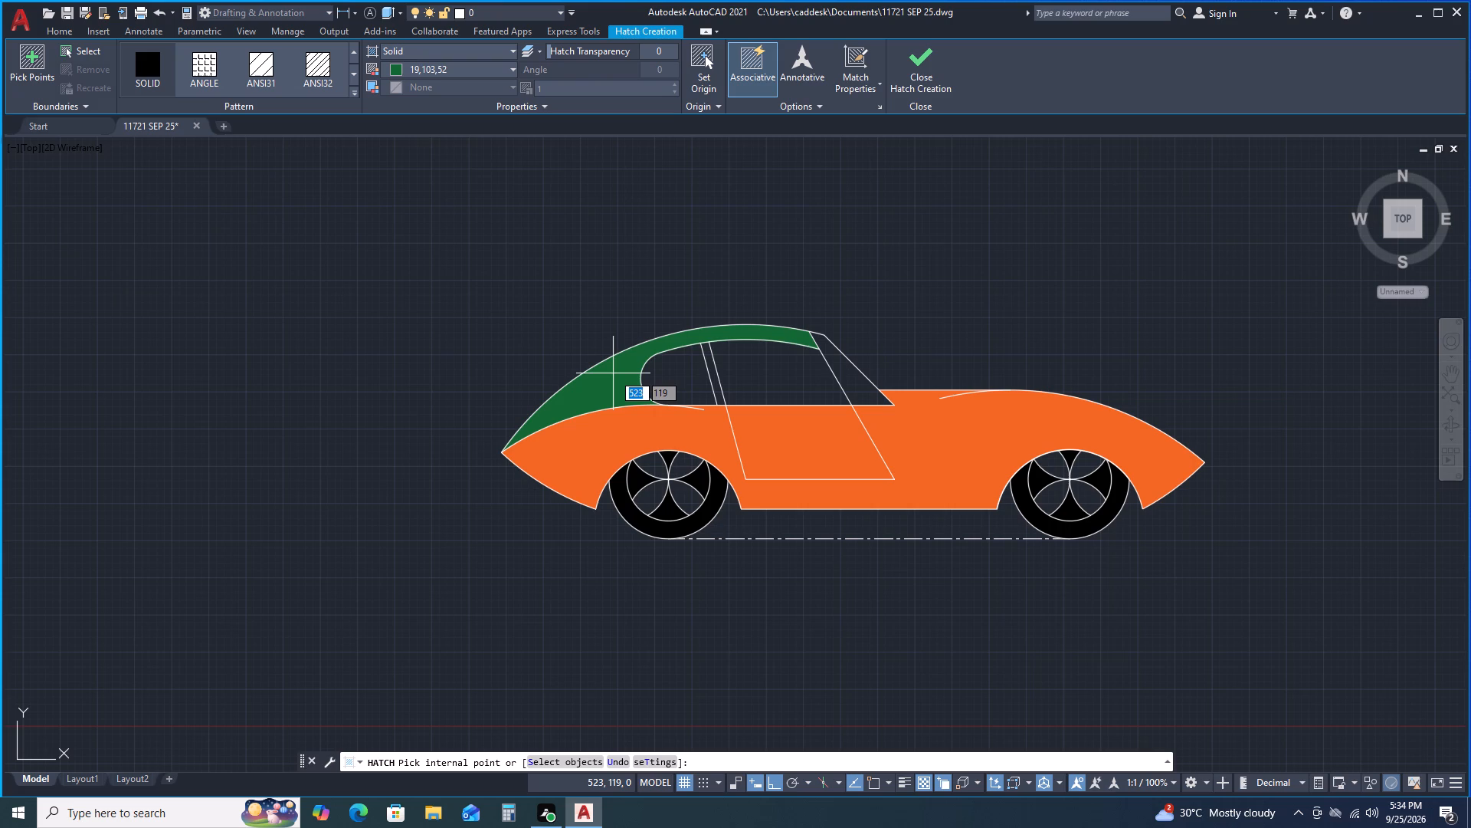
Fill the copied car's roof with its rear quarter and the windscreen area with a solid hatch in light green 175,217,170.
{"action": "left_click", "coordinate": [485, 67]}
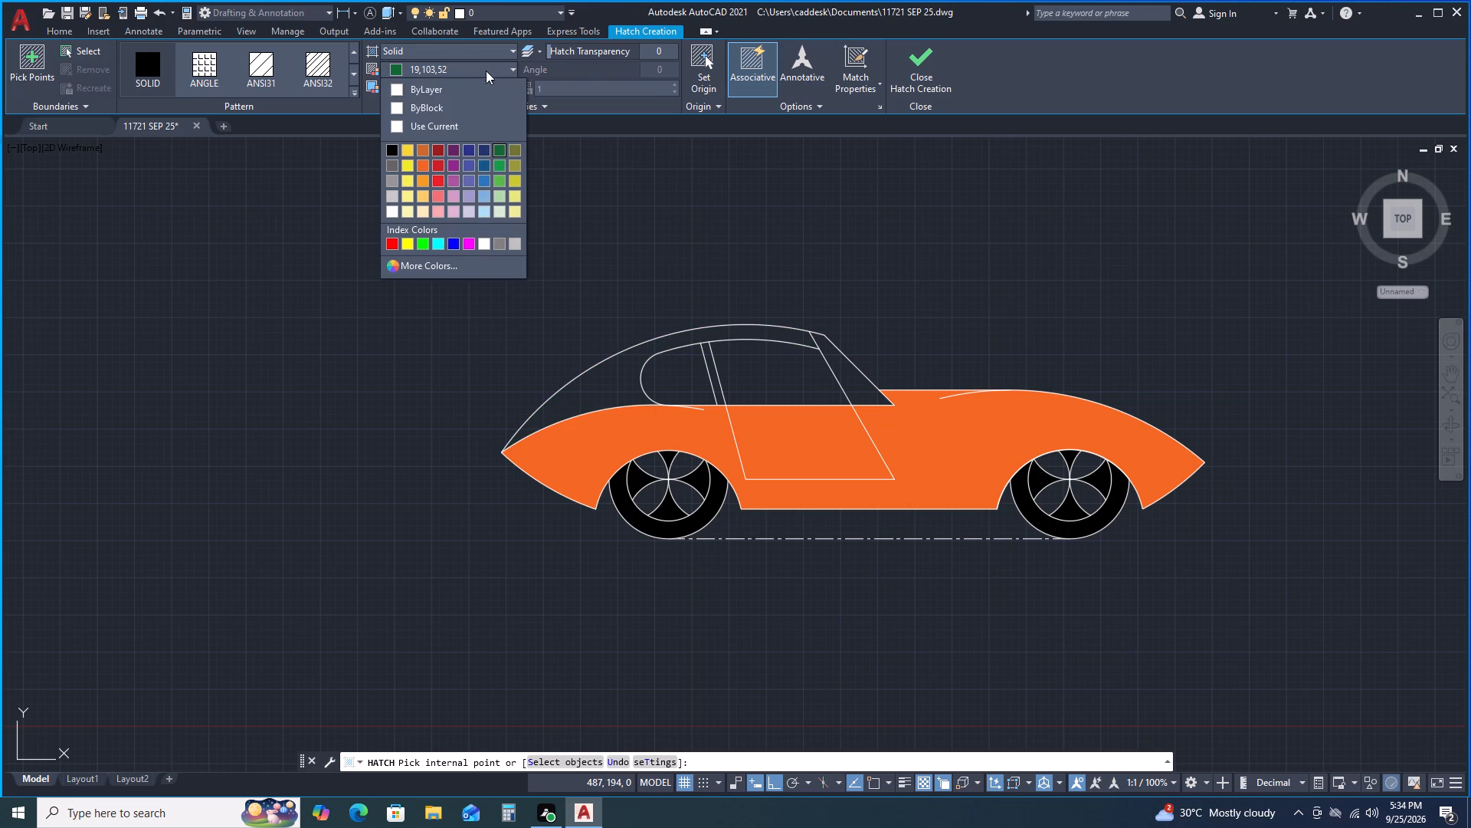
{"action": "left_click", "coordinate": [503, 196]}
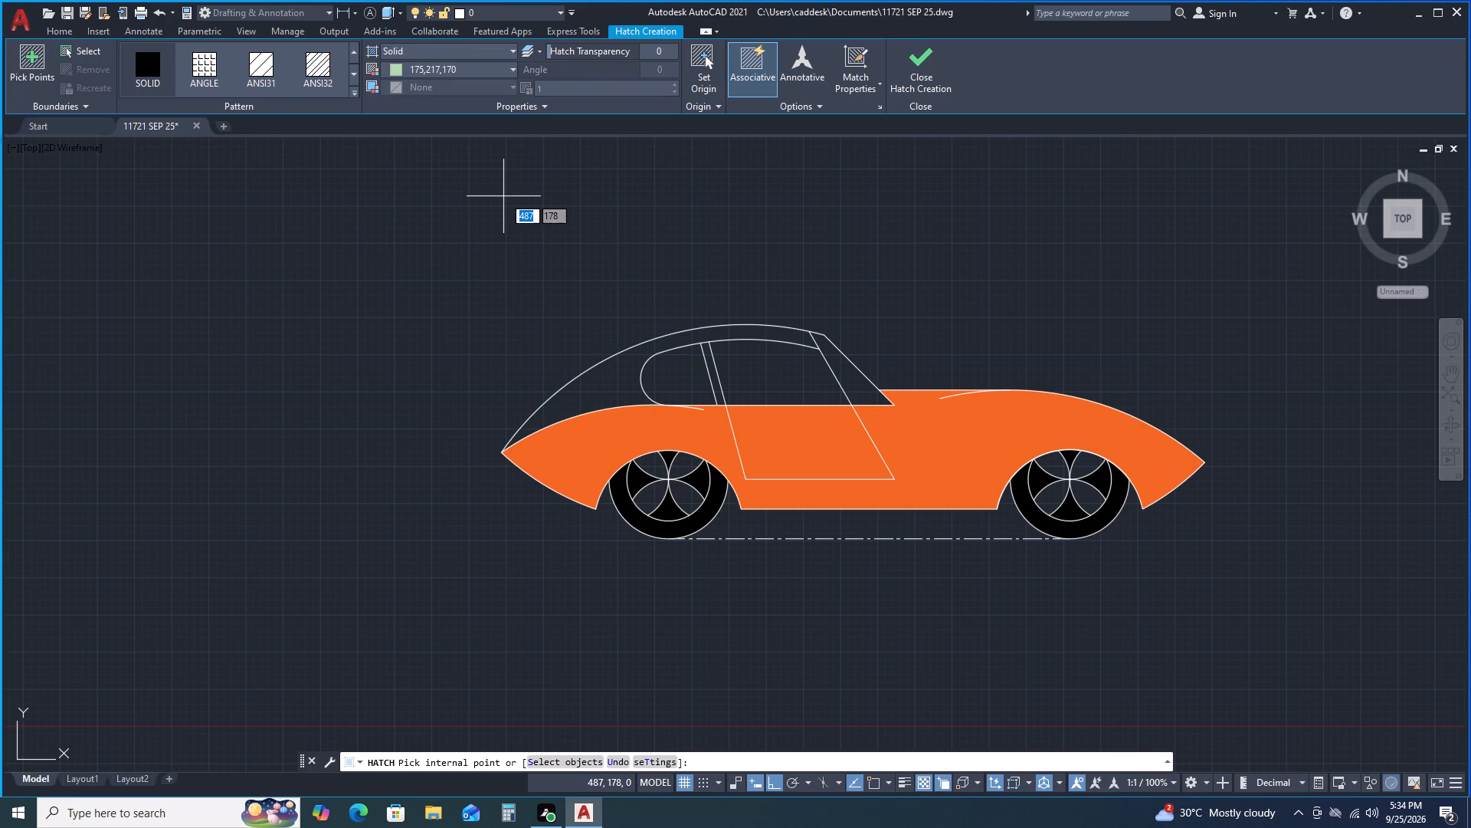
{"action": "left_click", "coordinate": [607, 373]}
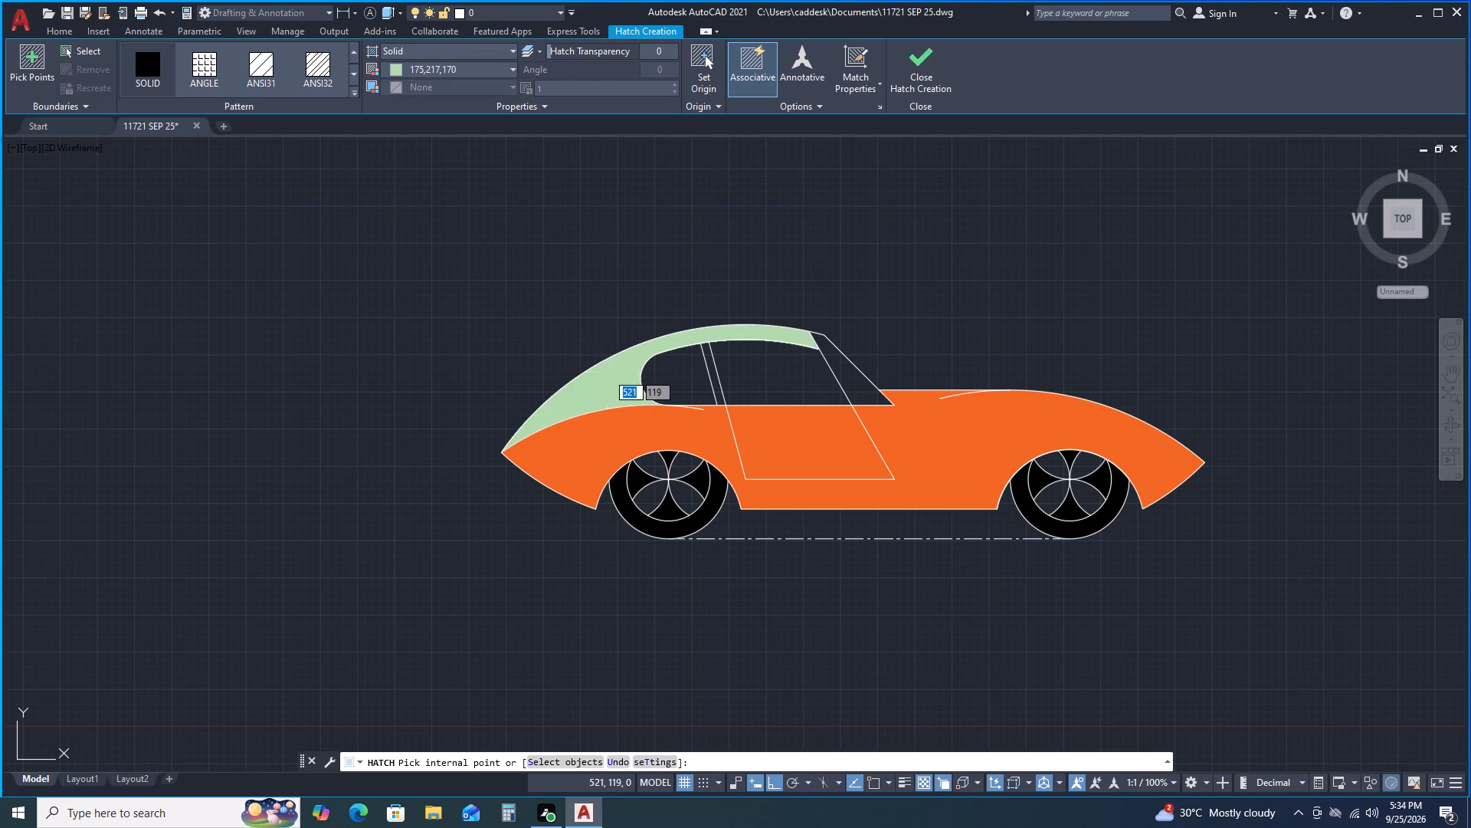
{"action": "left_click", "coordinate": [857, 383]}
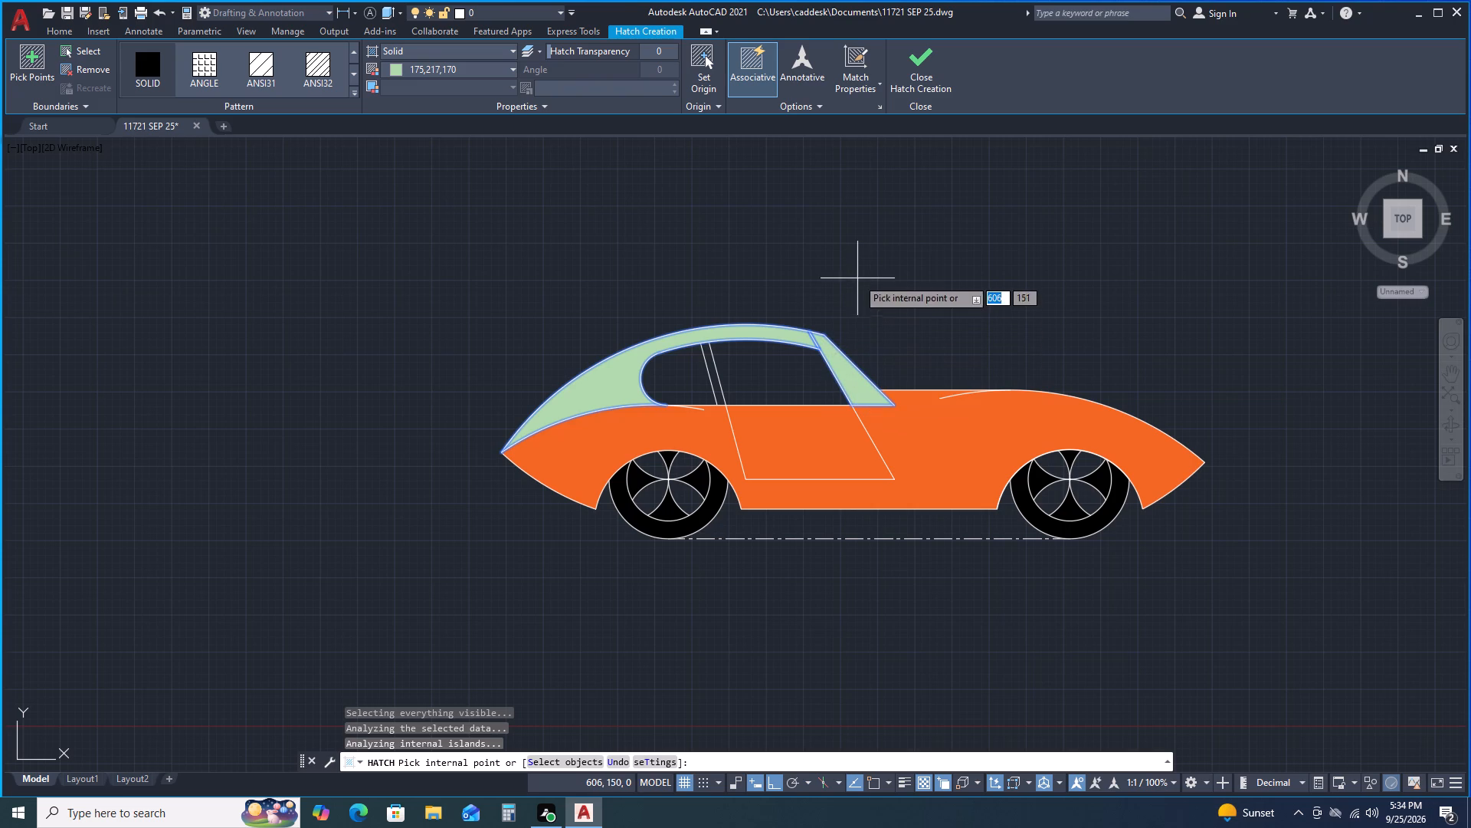
{"action": "left_click", "coordinate": [927, 53]}
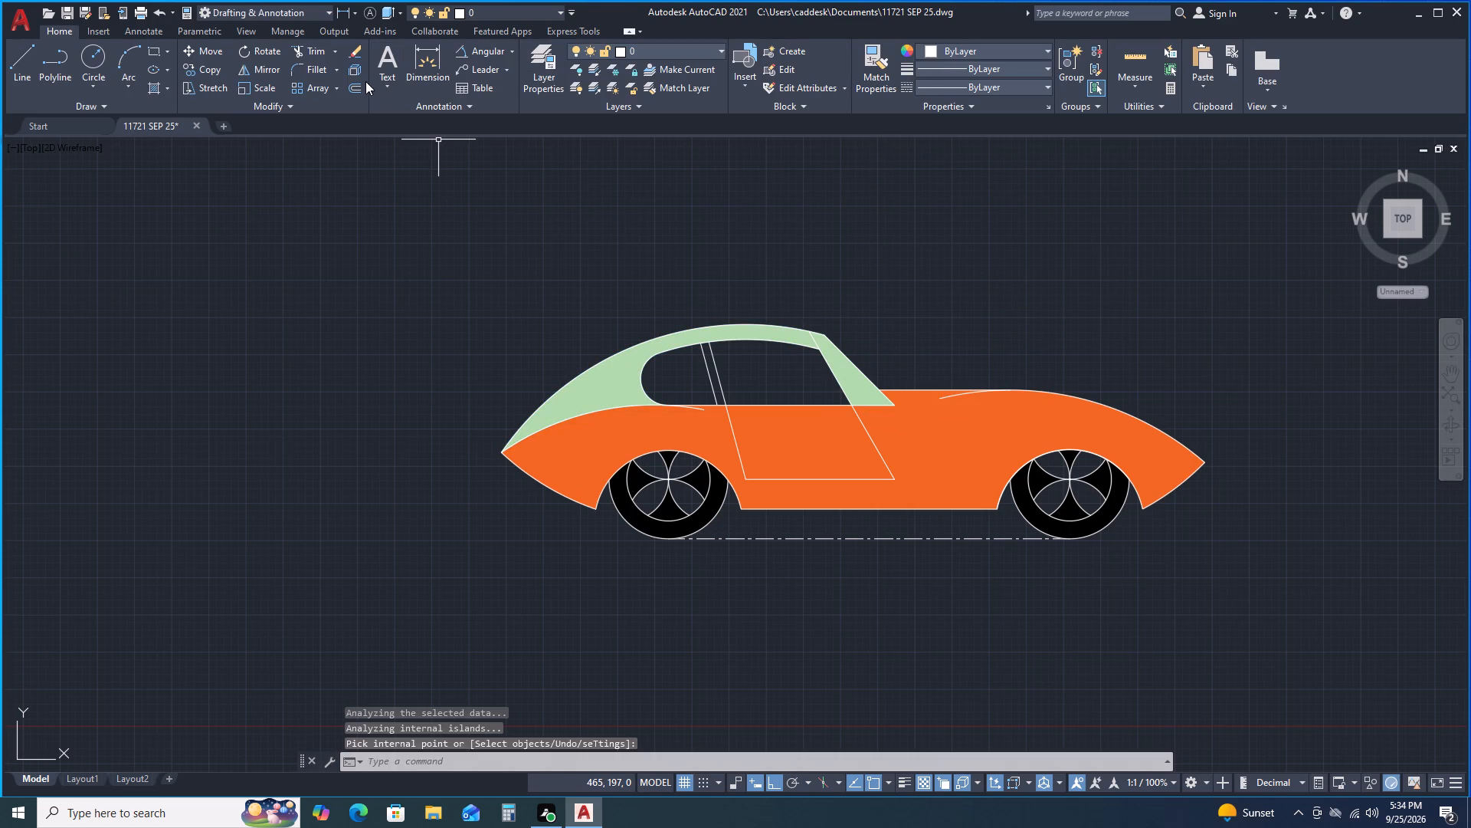
Start a solid hatch in grey colour 8 and fill the four petals of the copied car's rear wheel.
{"action": "left_click", "coordinate": [159, 85]}
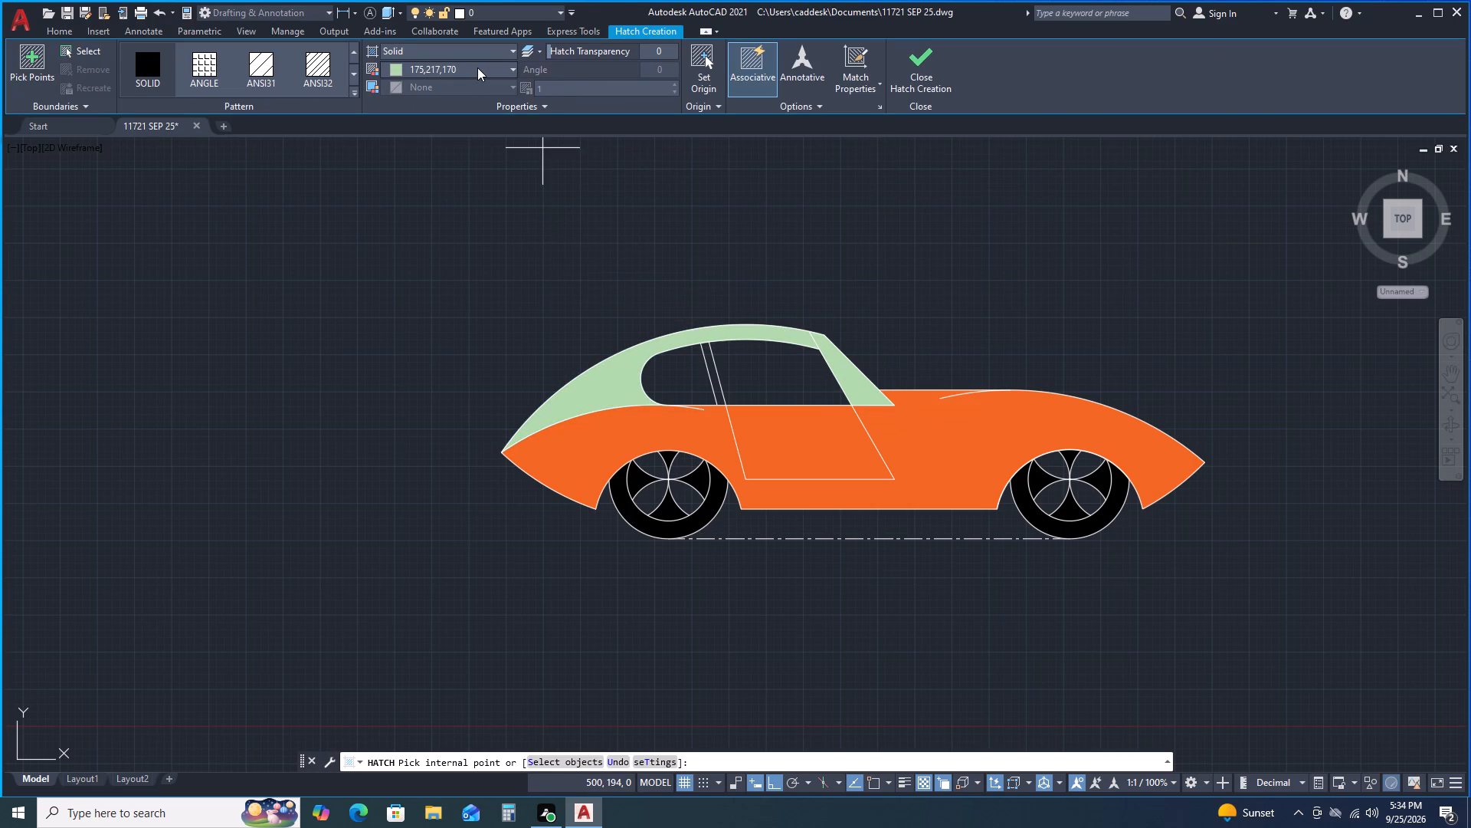
{"action": "left_click", "coordinate": [477, 67]}
{"action": "scroll", "coordinate": [485, 232], "scroll_direction": "up", "scroll_amount": 1}
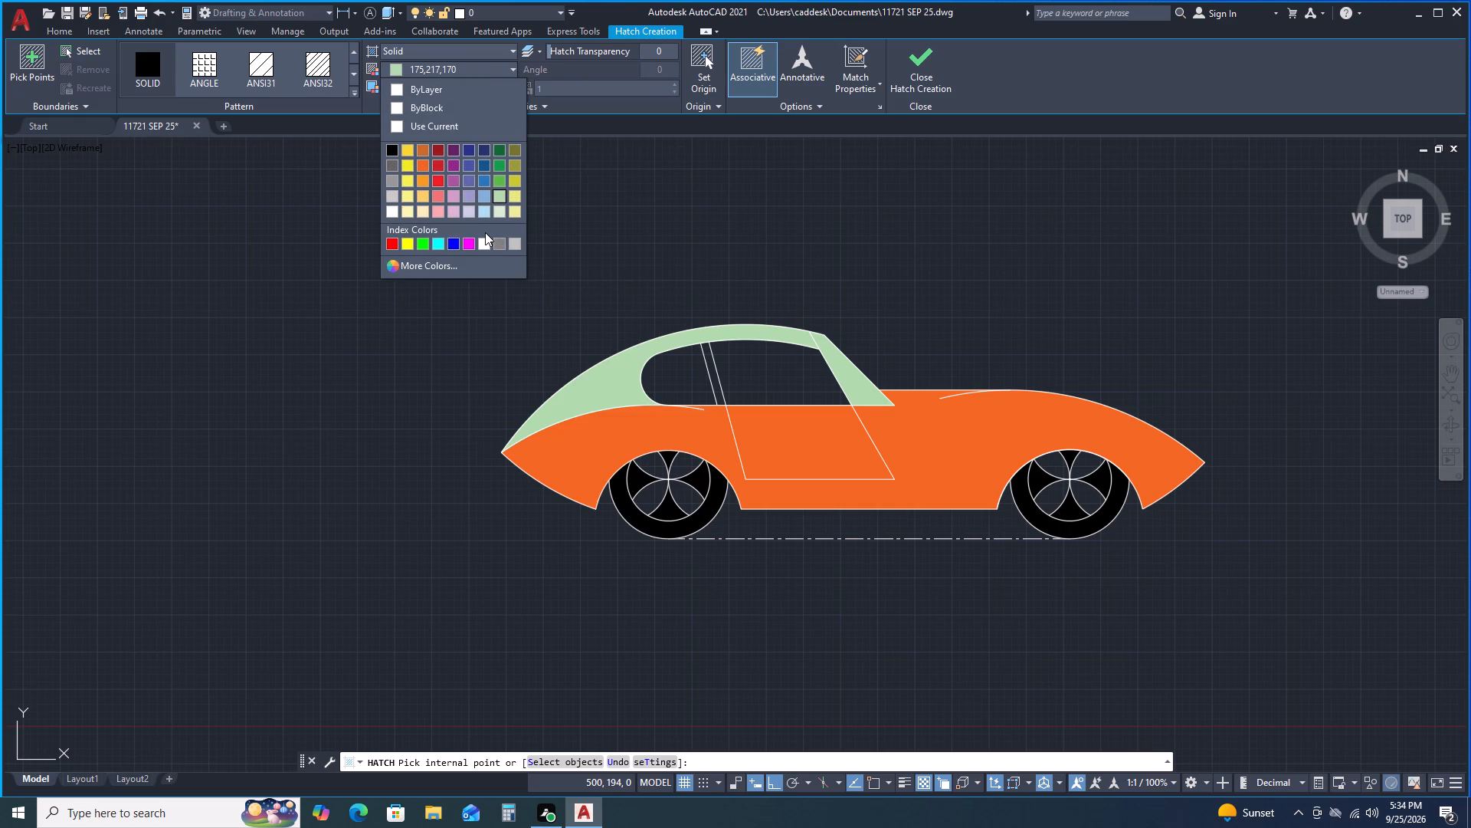
{"action": "scroll", "coordinate": [485, 232], "scroll_direction": "up", "scroll_amount": 1}
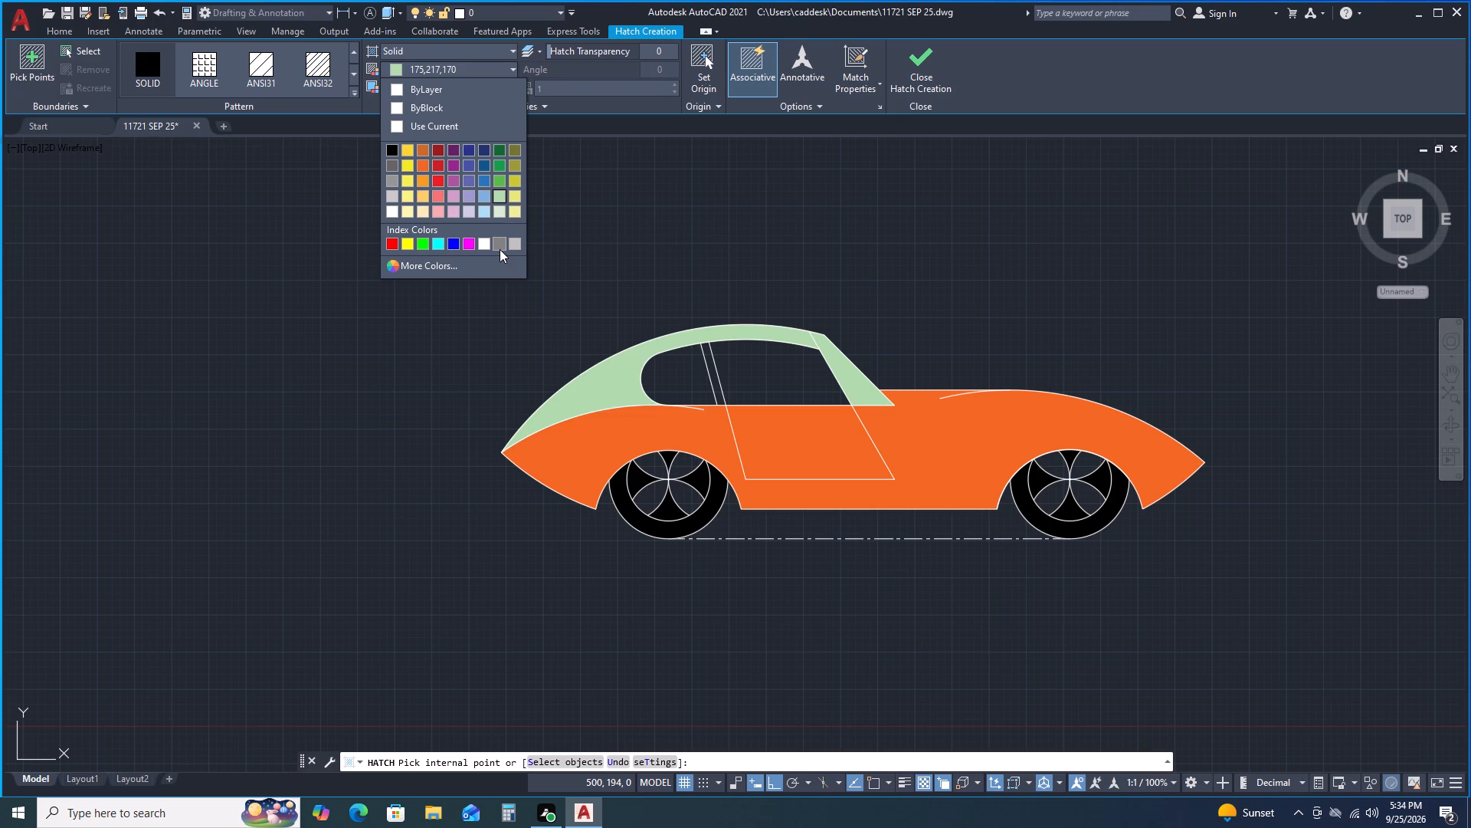
{"action": "left_click", "coordinate": [500, 249]}
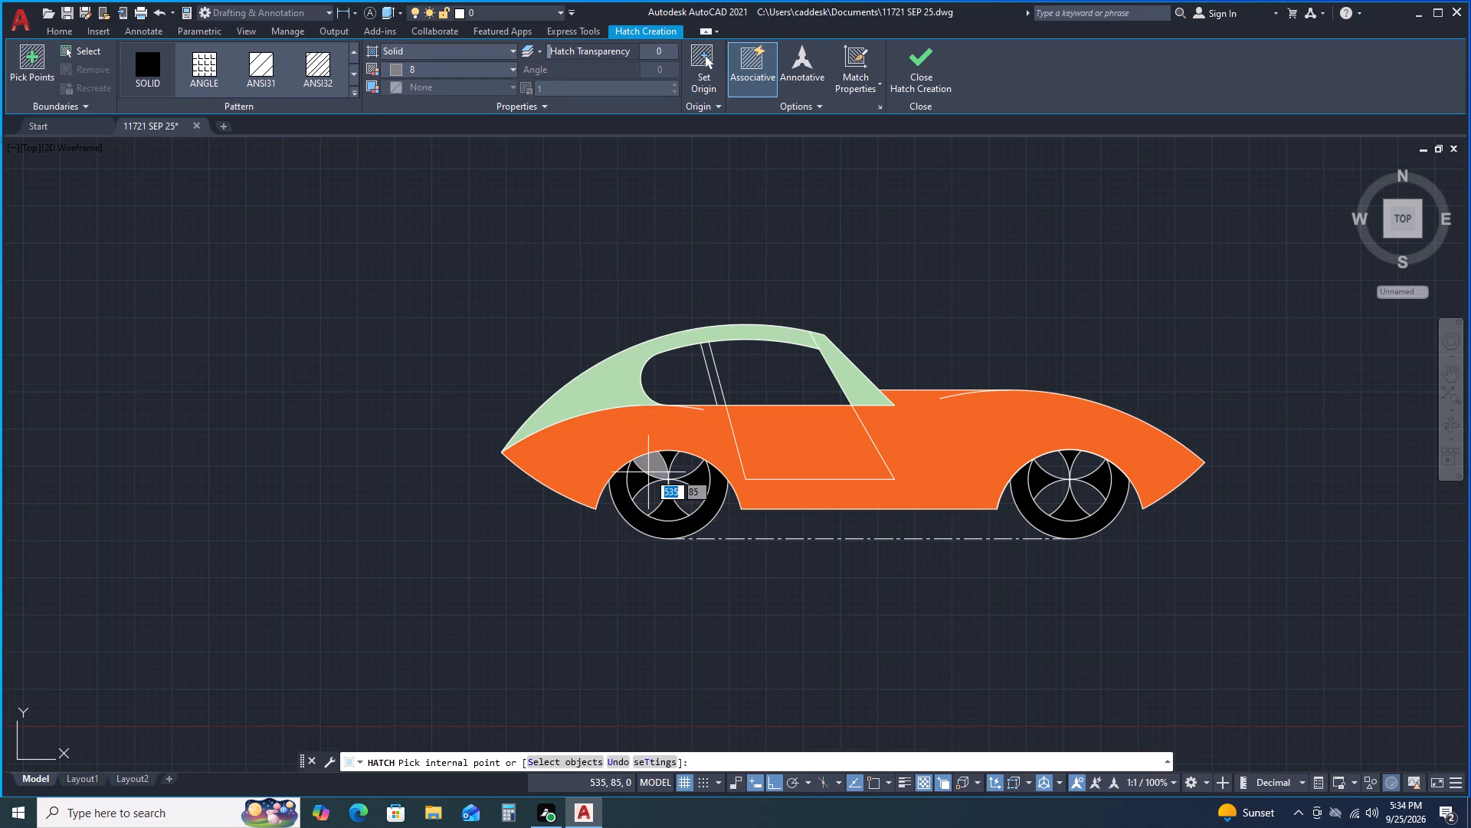
{"action": "left_click", "coordinate": [648, 472]}
{"action": "left_click", "coordinate": [649, 500]}
{"action": "left_click", "coordinate": [693, 502]}
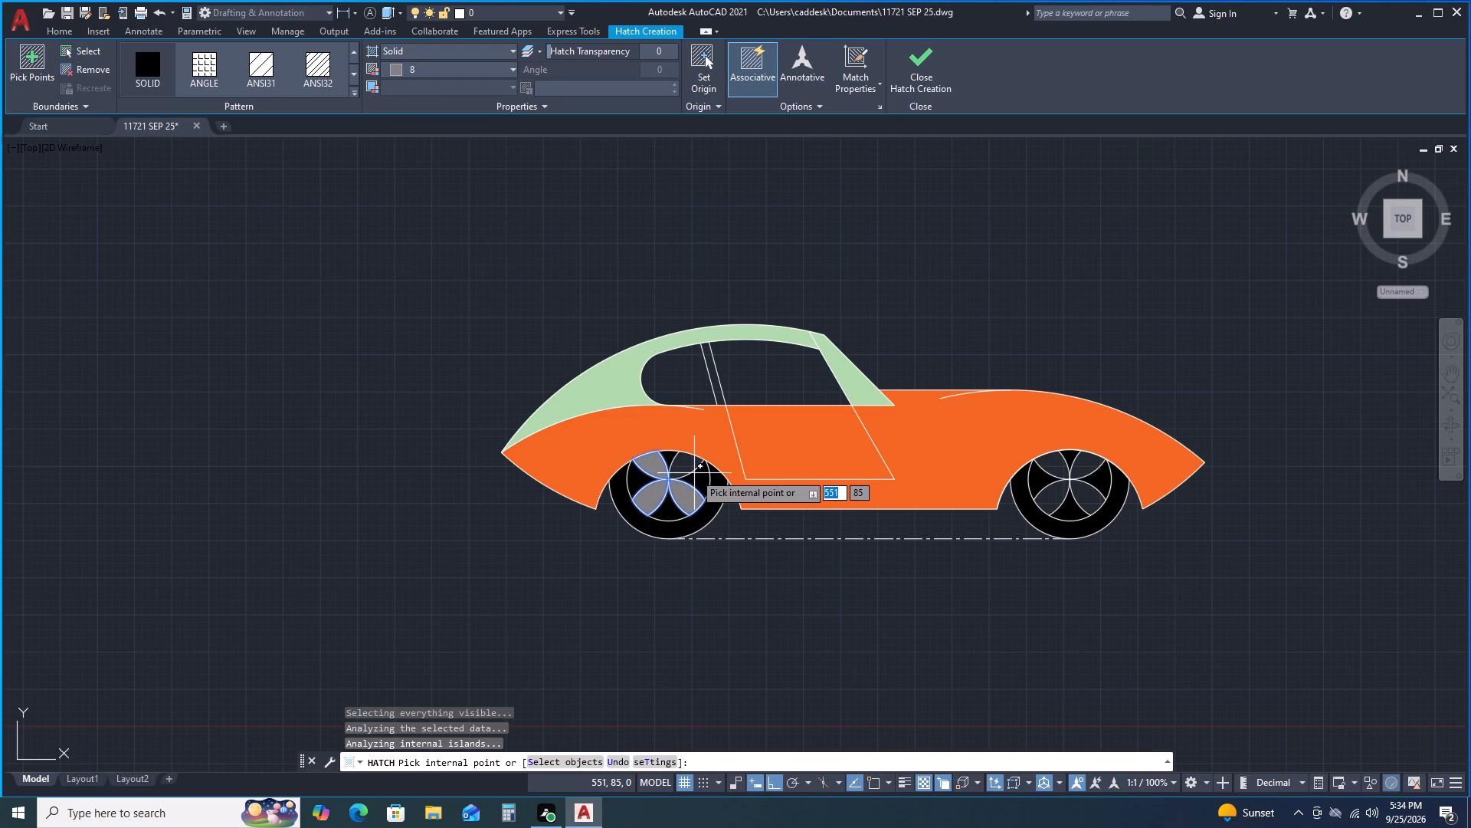
{"action": "left_click", "coordinate": [694, 468]}
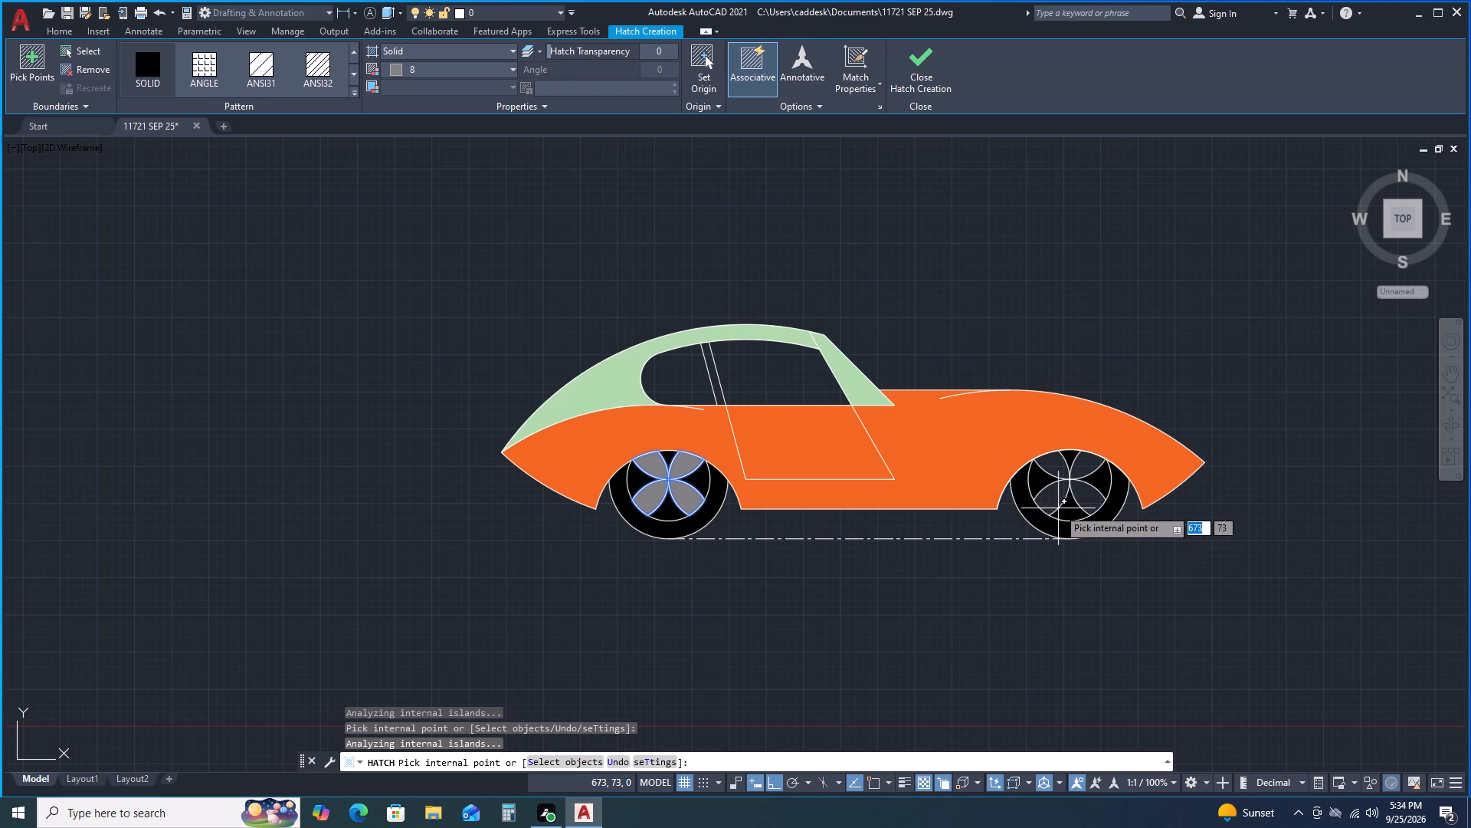
Add the four petals of the copied car's front wheel to the grey colour 8 hatch and finish it.
{"action": "left_click", "coordinate": [1054, 503]}
{"action": "left_click", "coordinate": [1061, 468]}
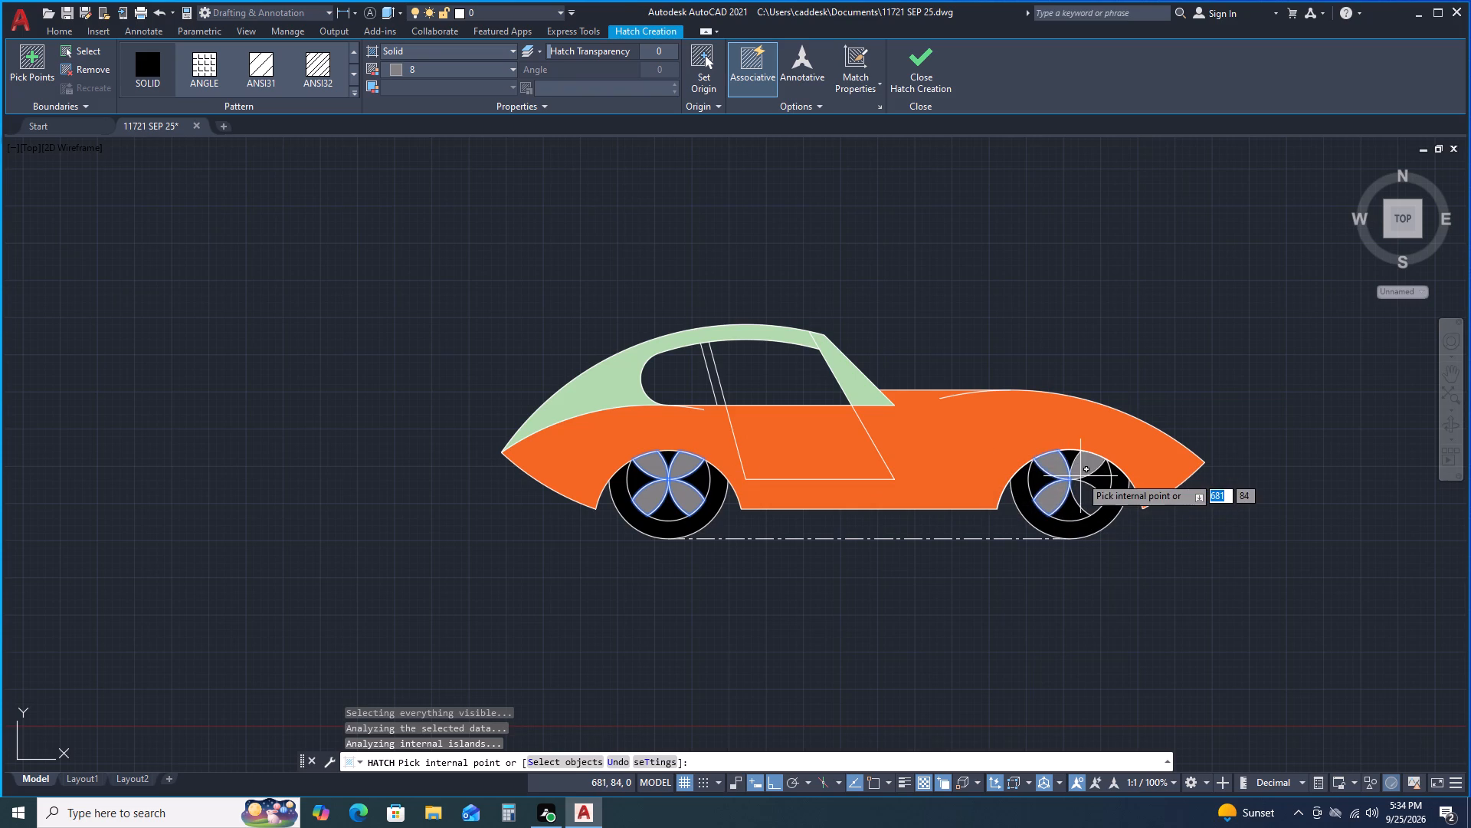
{"action": "left_click", "coordinate": [1080, 476]}
{"action": "left_click", "coordinate": [1086, 508]}
{"action": "left_click", "coordinate": [929, 49]}
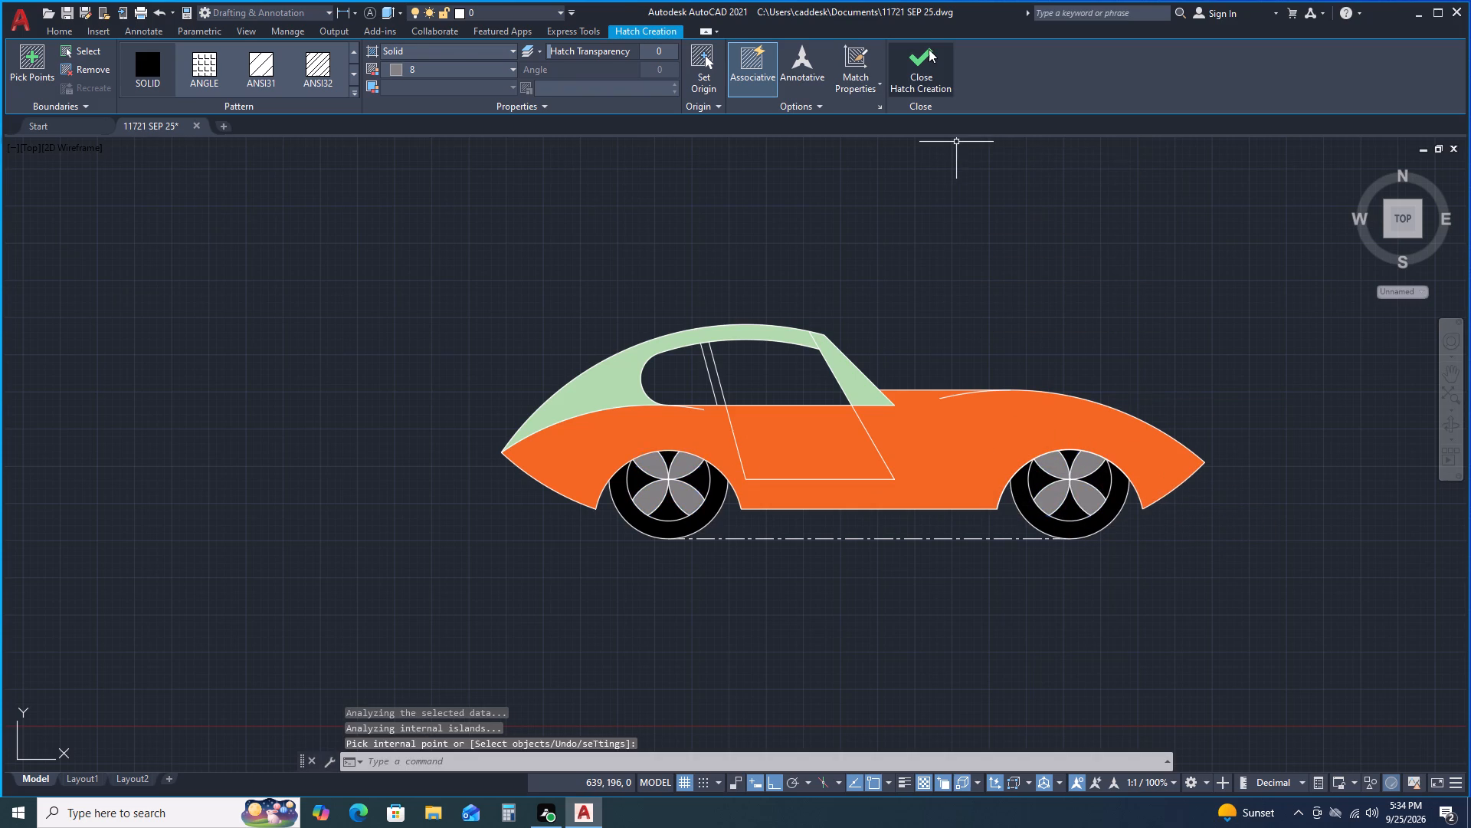
Fill the narrow slanted pillar between the copied car's side windows with a solid hatch in dark blue 34,52,110.
{"action": "scroll", "coordinate": [969, 249], "scroll_direction": "down", "scroll_amount": 1}
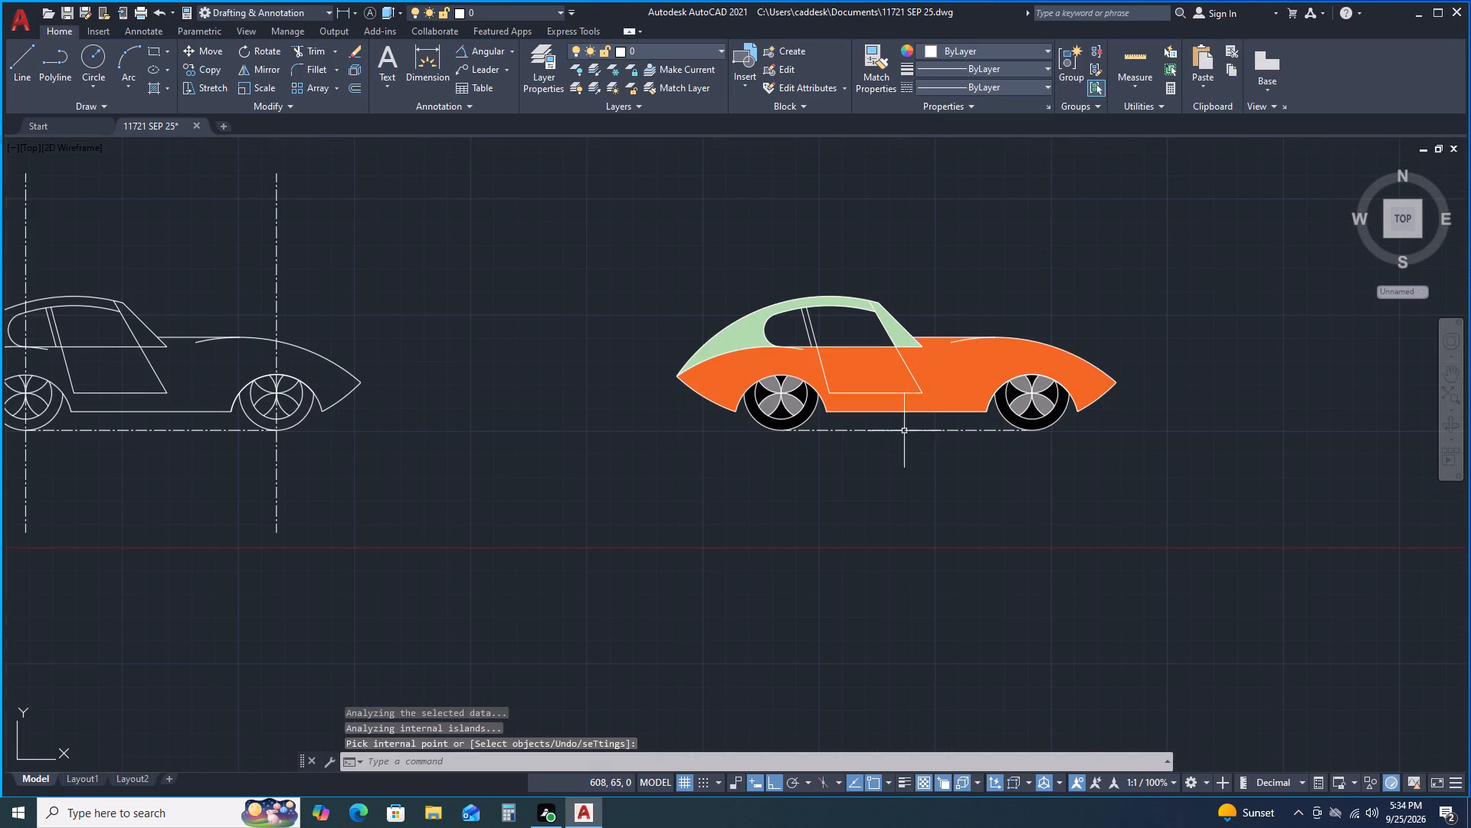
{"action": "scroll", "coordinate": [918, 327], "scroll_direction": "up", "scroll_amount": 1}
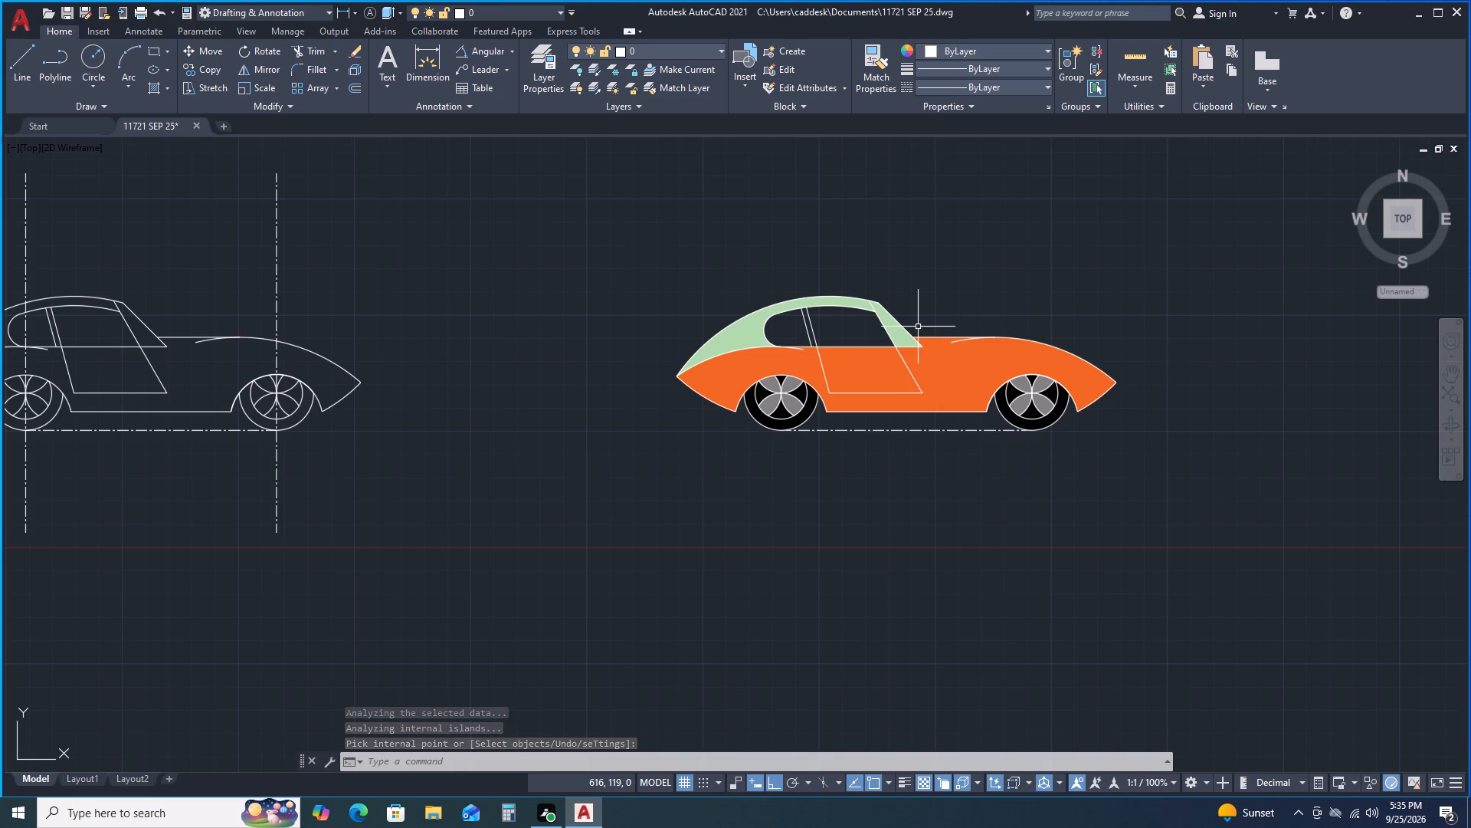
{"action": "scroll", "coordinate": [918, 327], "scroll_direction": "up", "scroll_amount": 1}
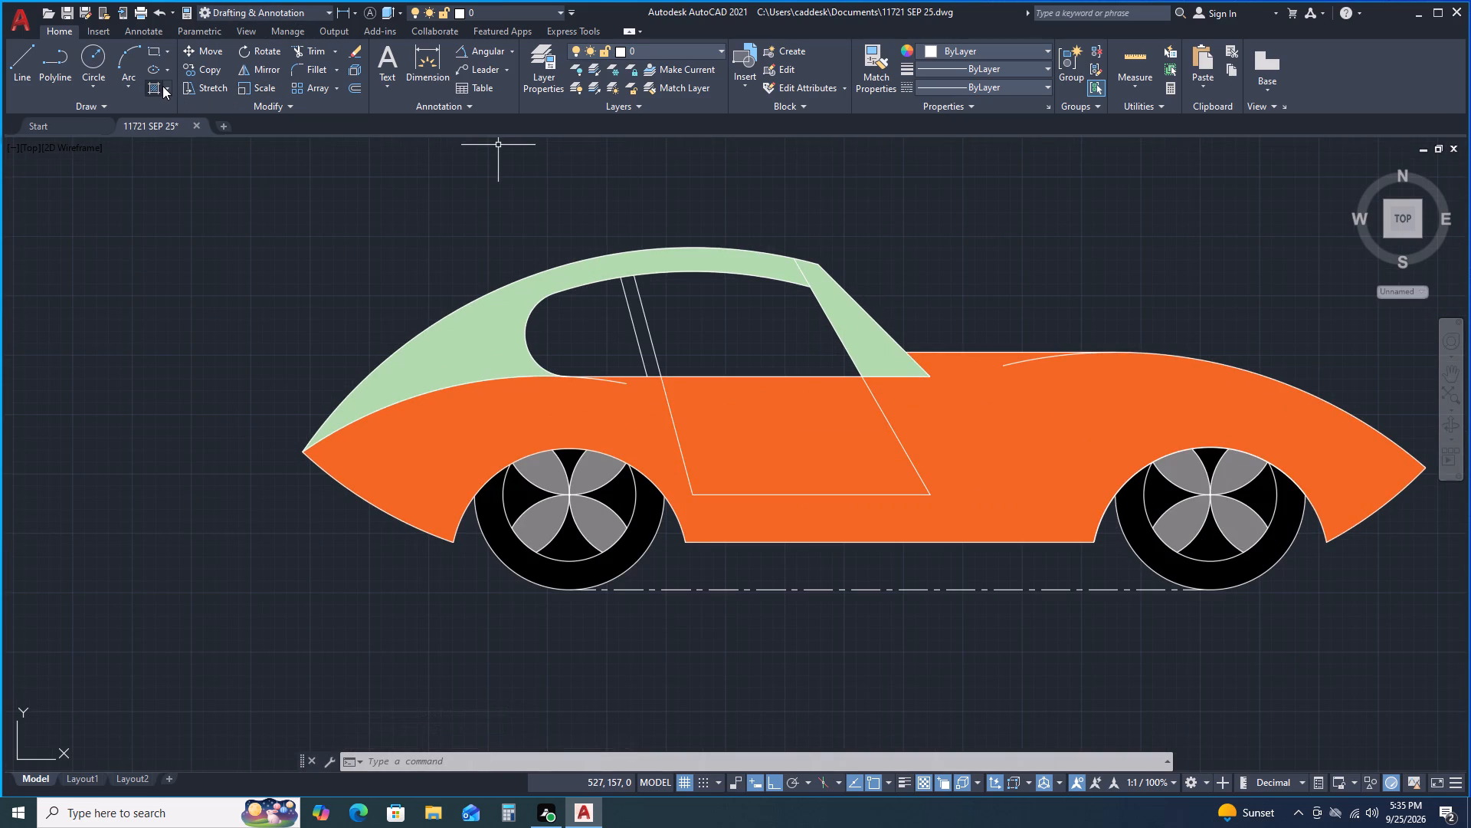
{"action": "left_click", "coordinate": [158, 86]}
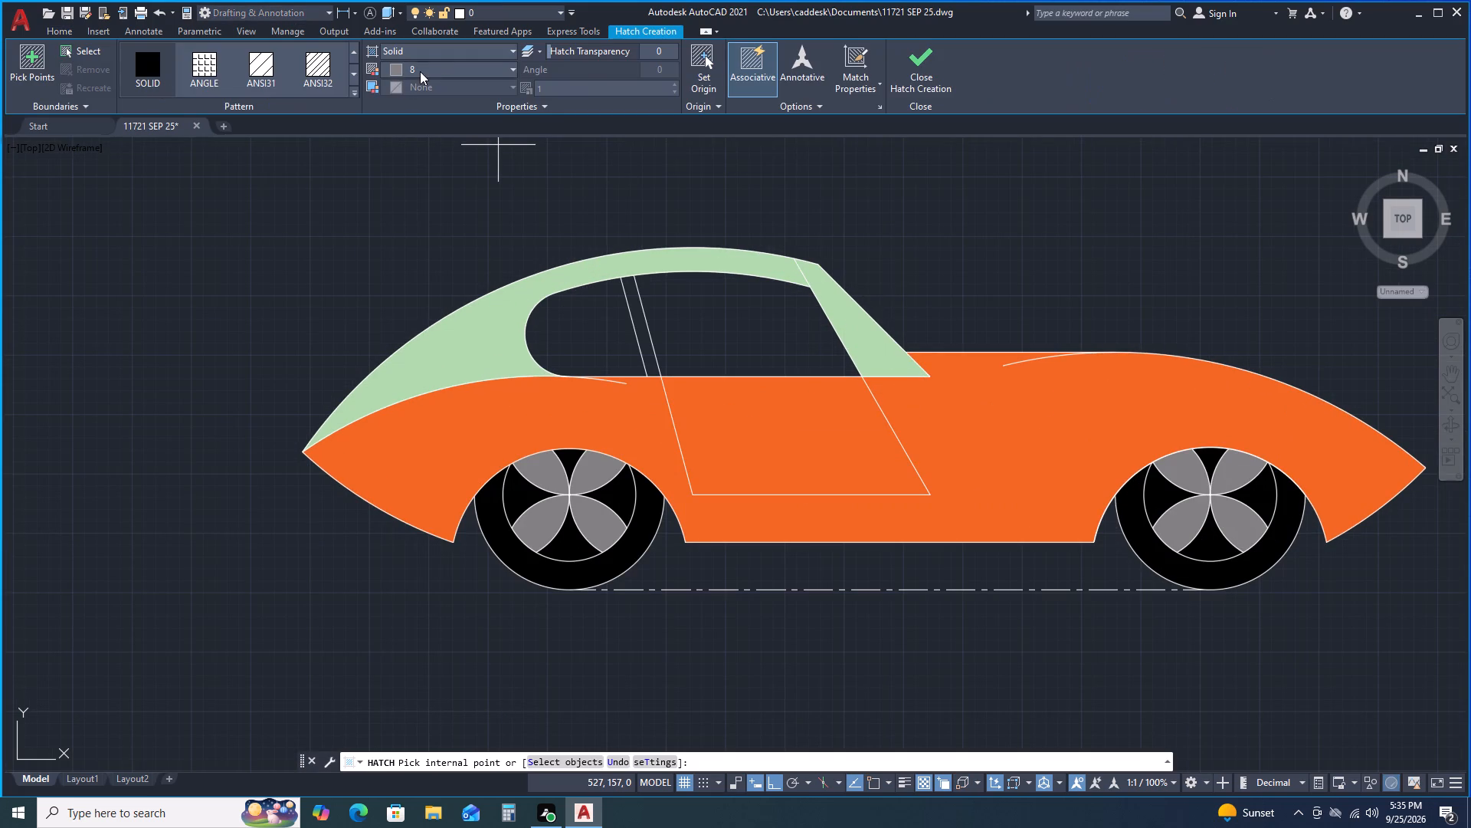
{"action": "left_click", "coordinate": [473, 67]}
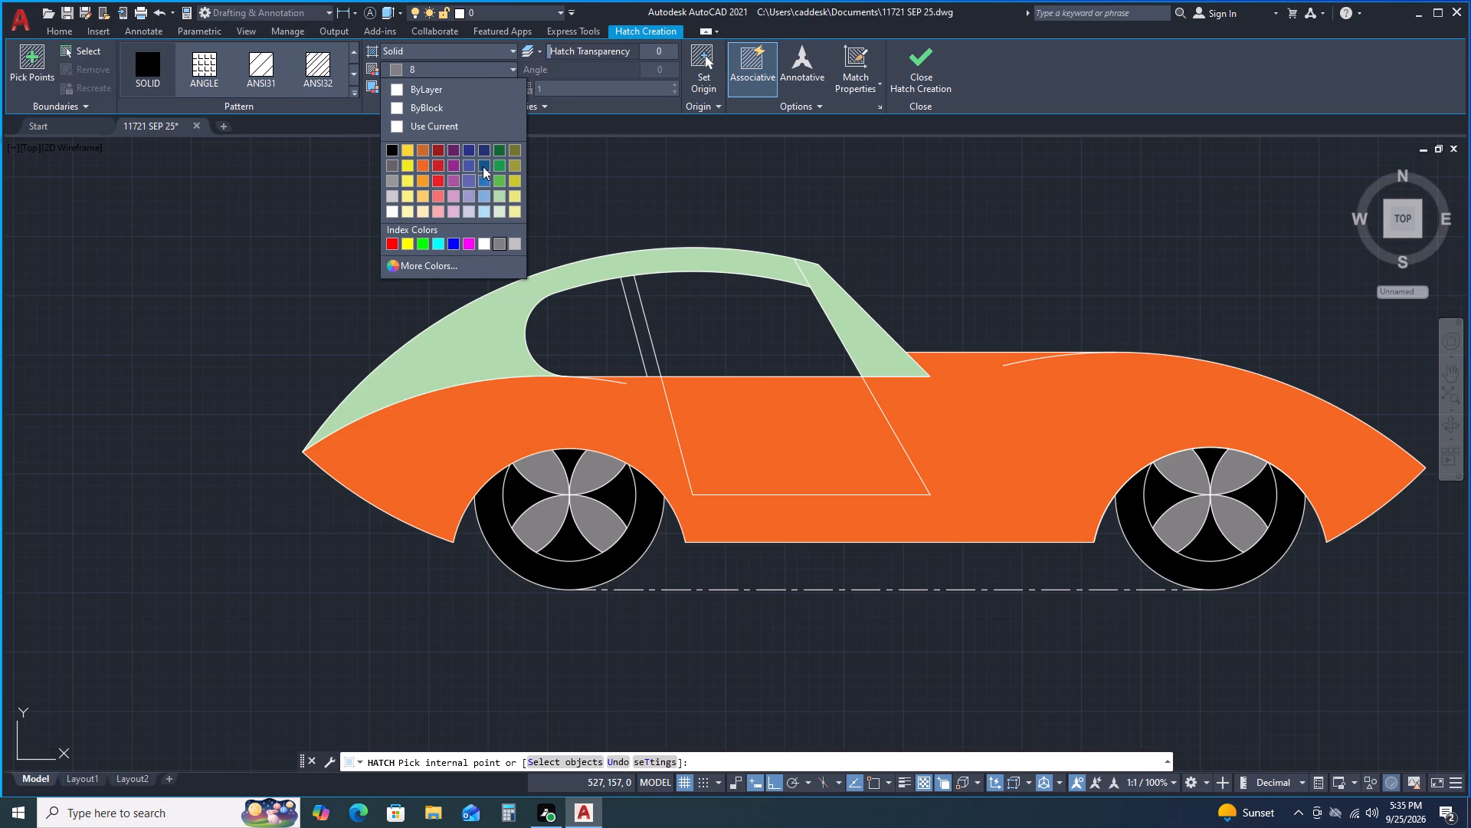
{"action": "left_click", "coordinate": [484, 145]}
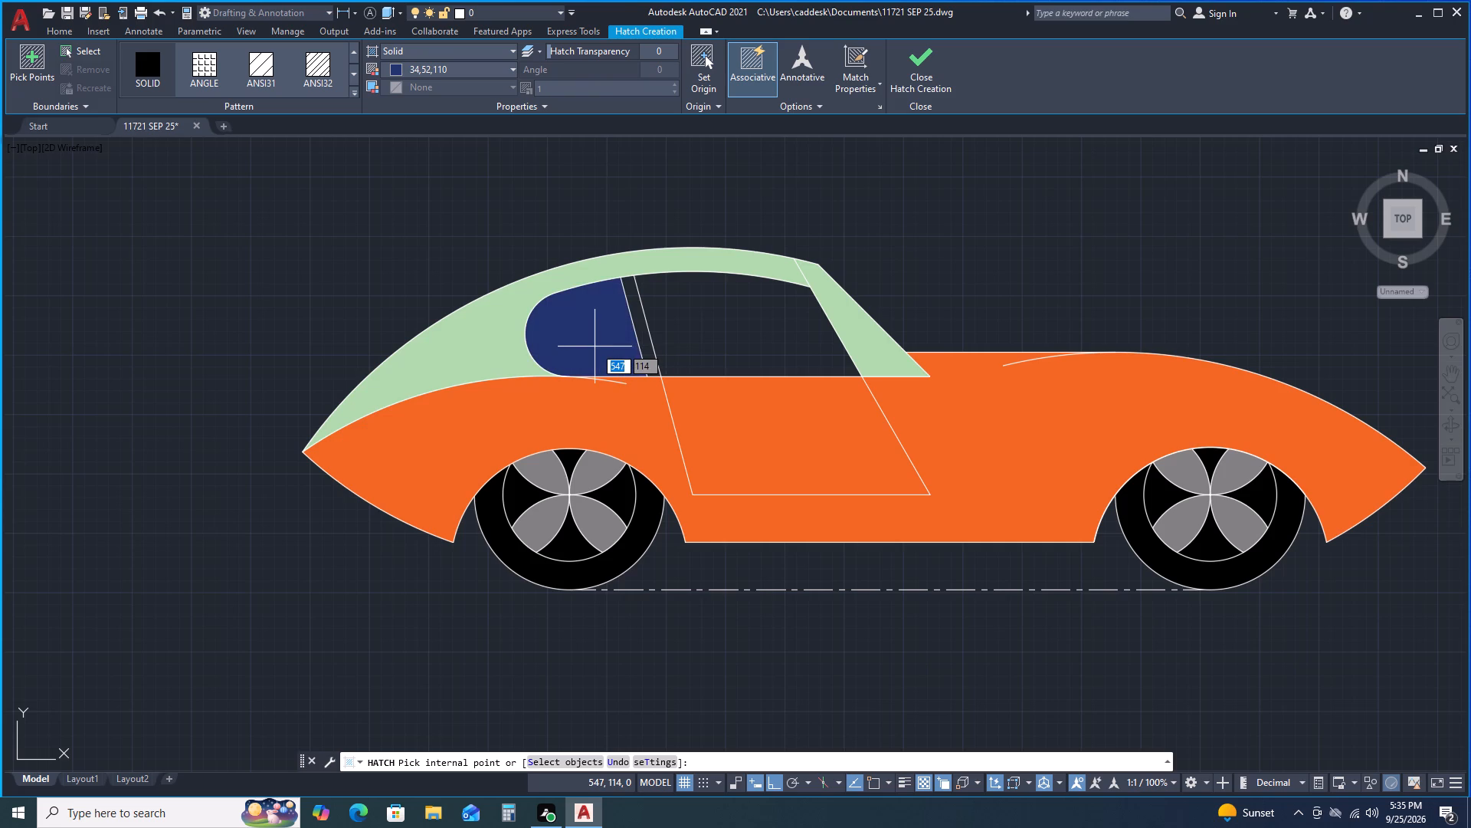
{"action": "scroll", "coordinate": [589, 346], "scroll_direction": "up", "scroll_amount": 2}
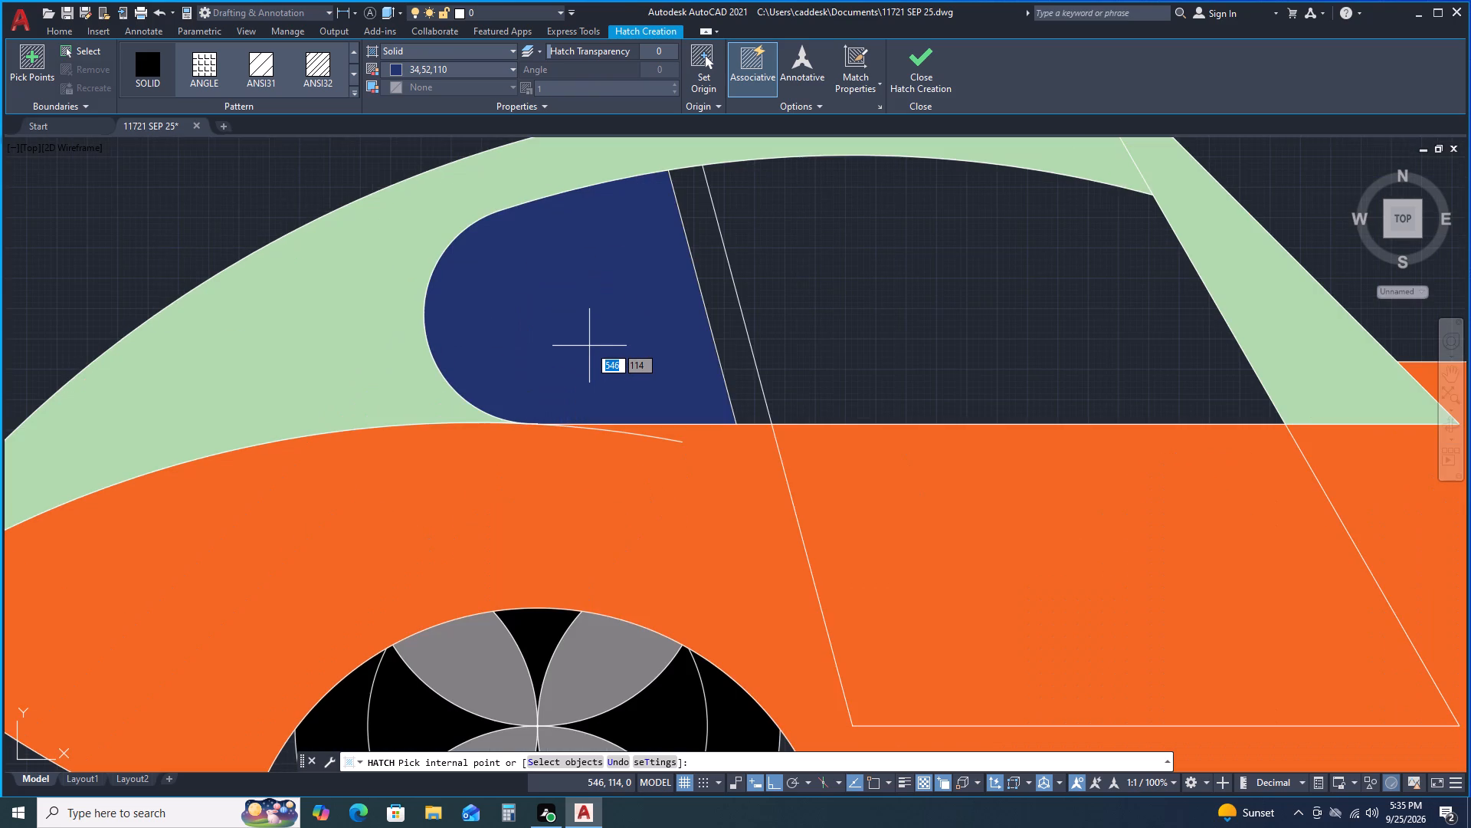
{"action": "scroll", "coordinate": [591, 348], "scroll_direction": "down", "scroll_amount": 2}
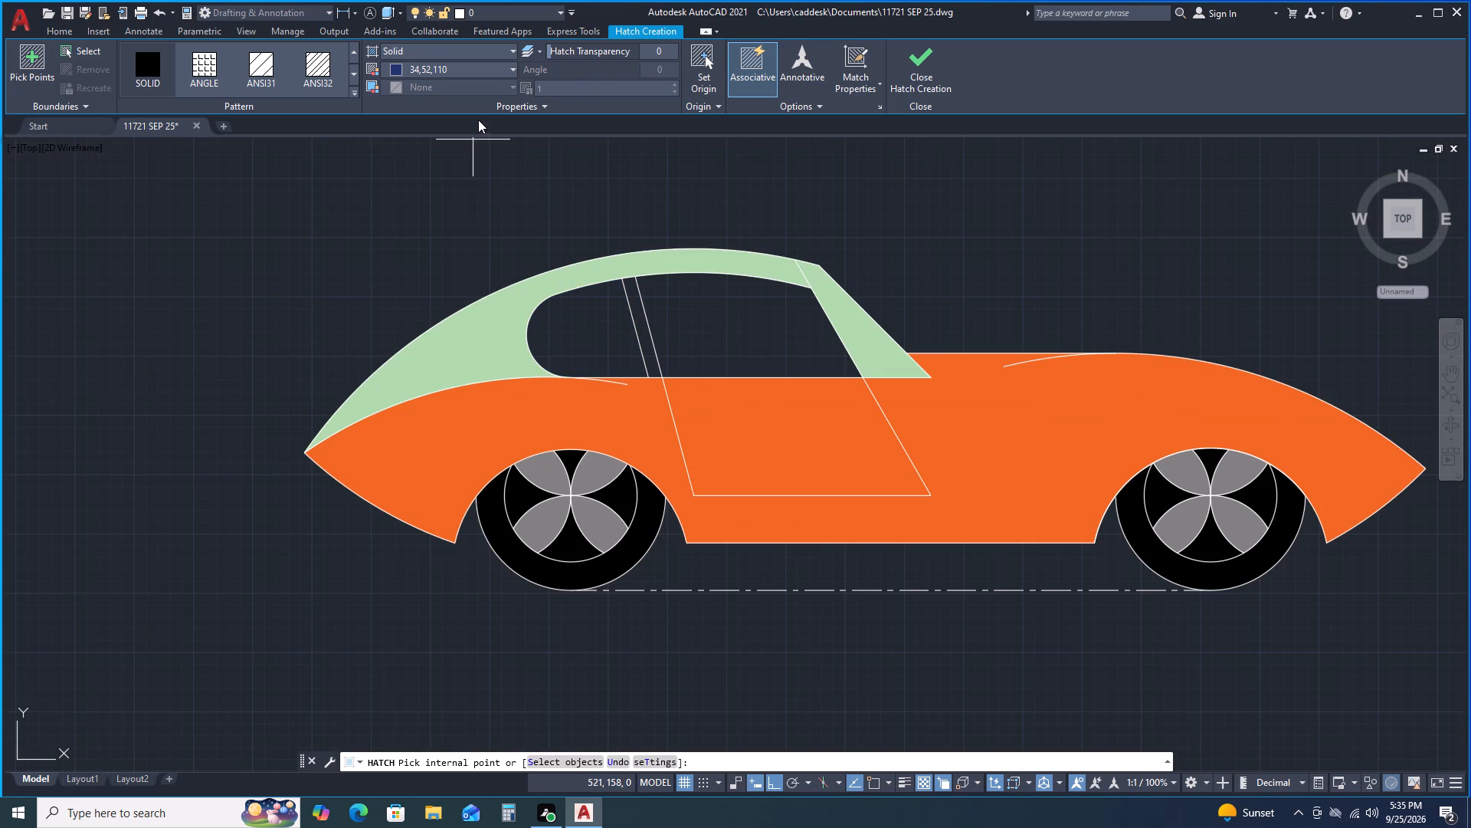
{"action": "left_click", "coordinate": [638, 334]}
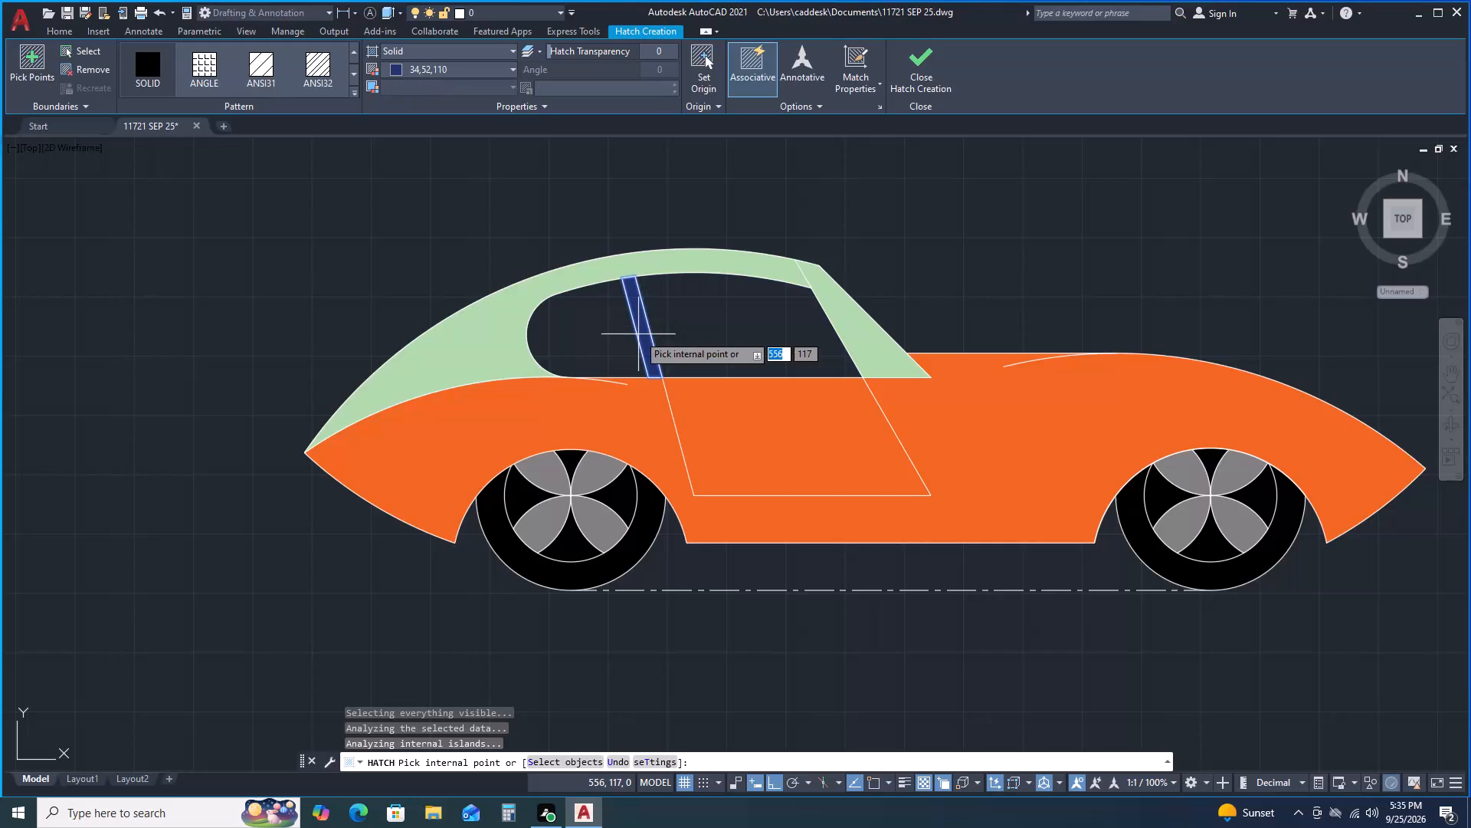
{"action": "left_click", "coordinate": [923, 71]}
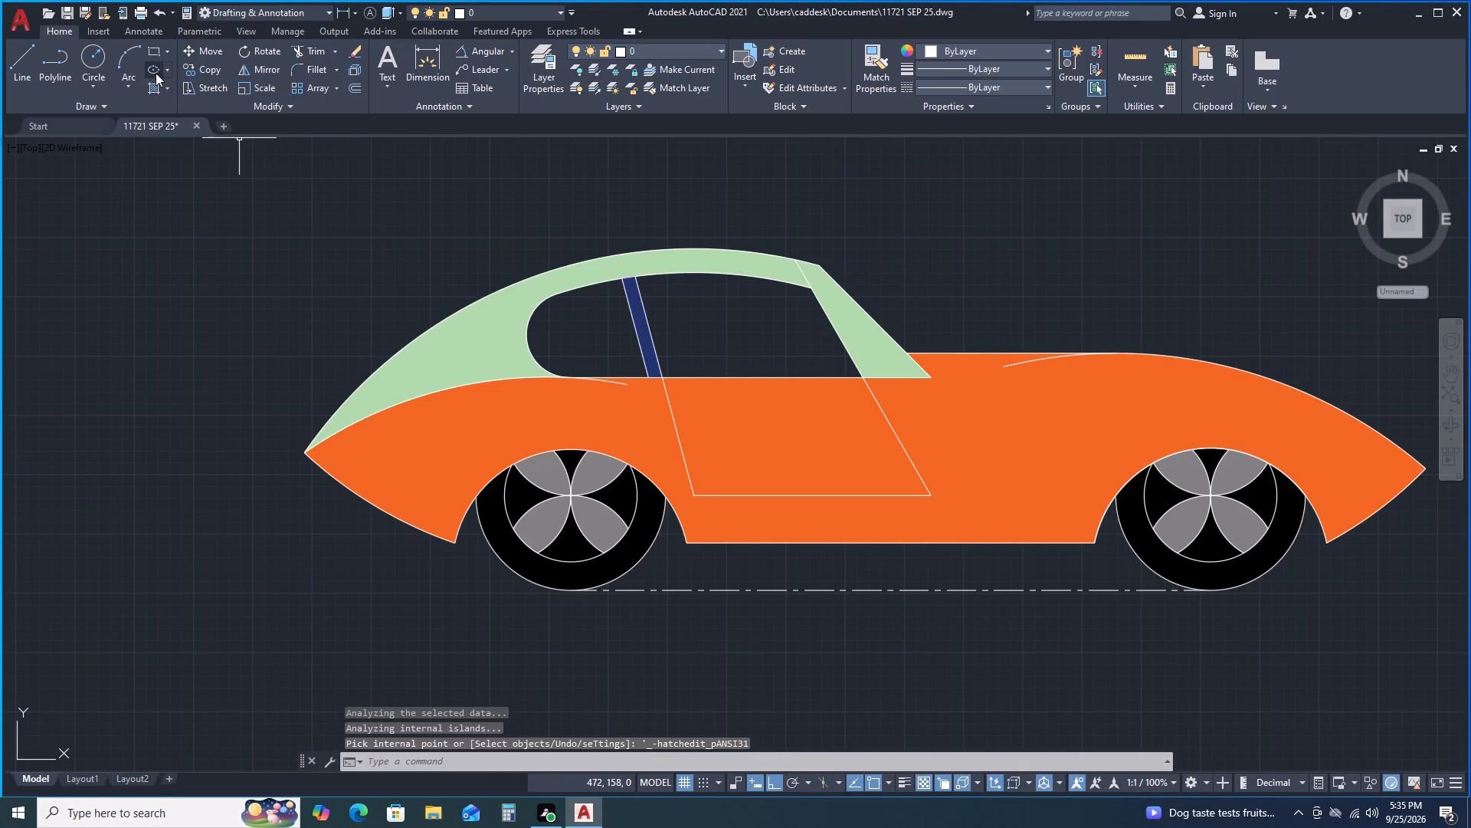
Fill the copied car's rear side window and door window with a solid hatch in light blue 173,221,247.
{"action": "left_click", "coordinate": [156, 87]}
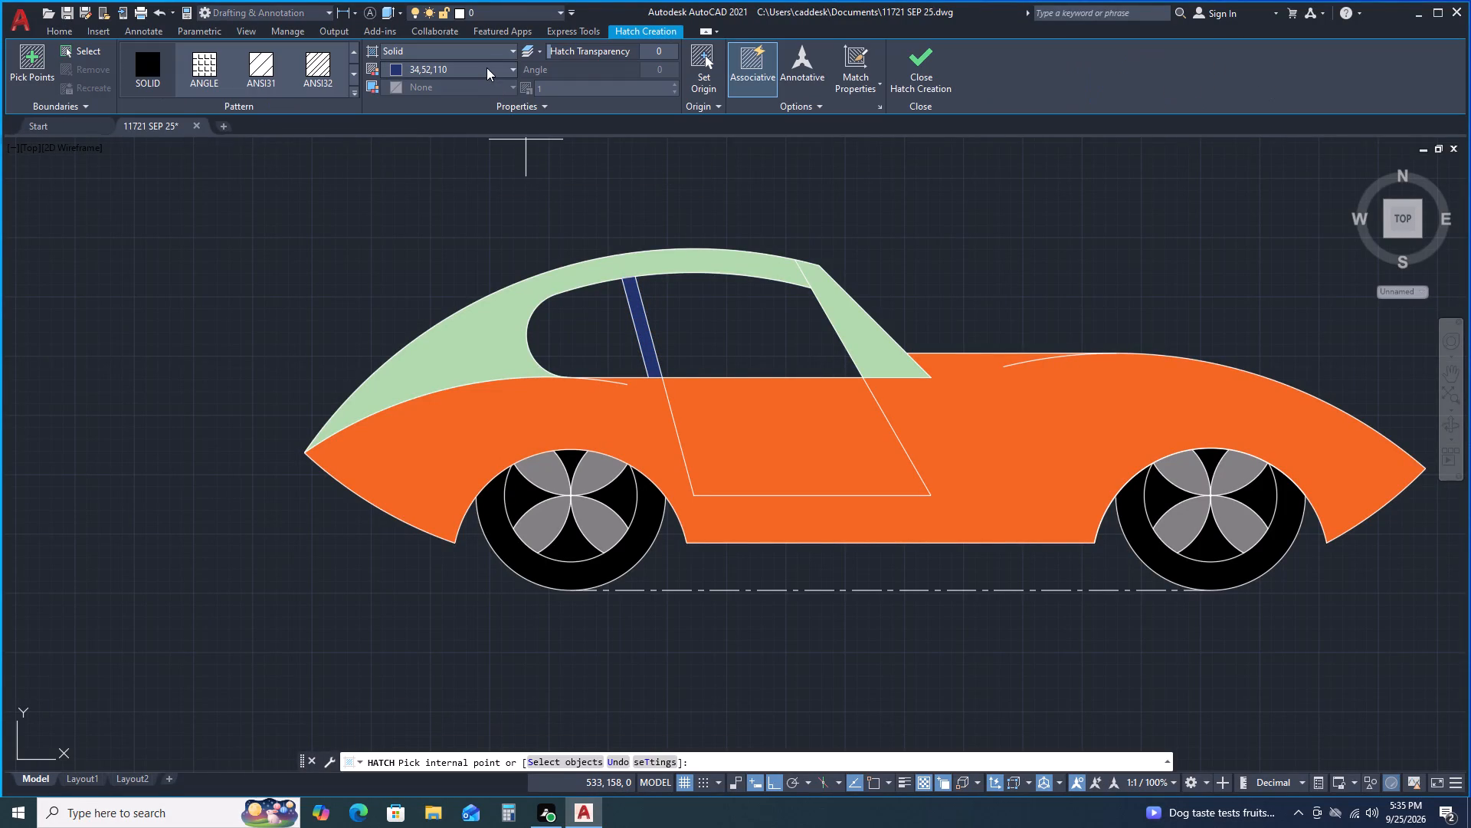
{"action": "left_click", "coordinate": [487, 67]}
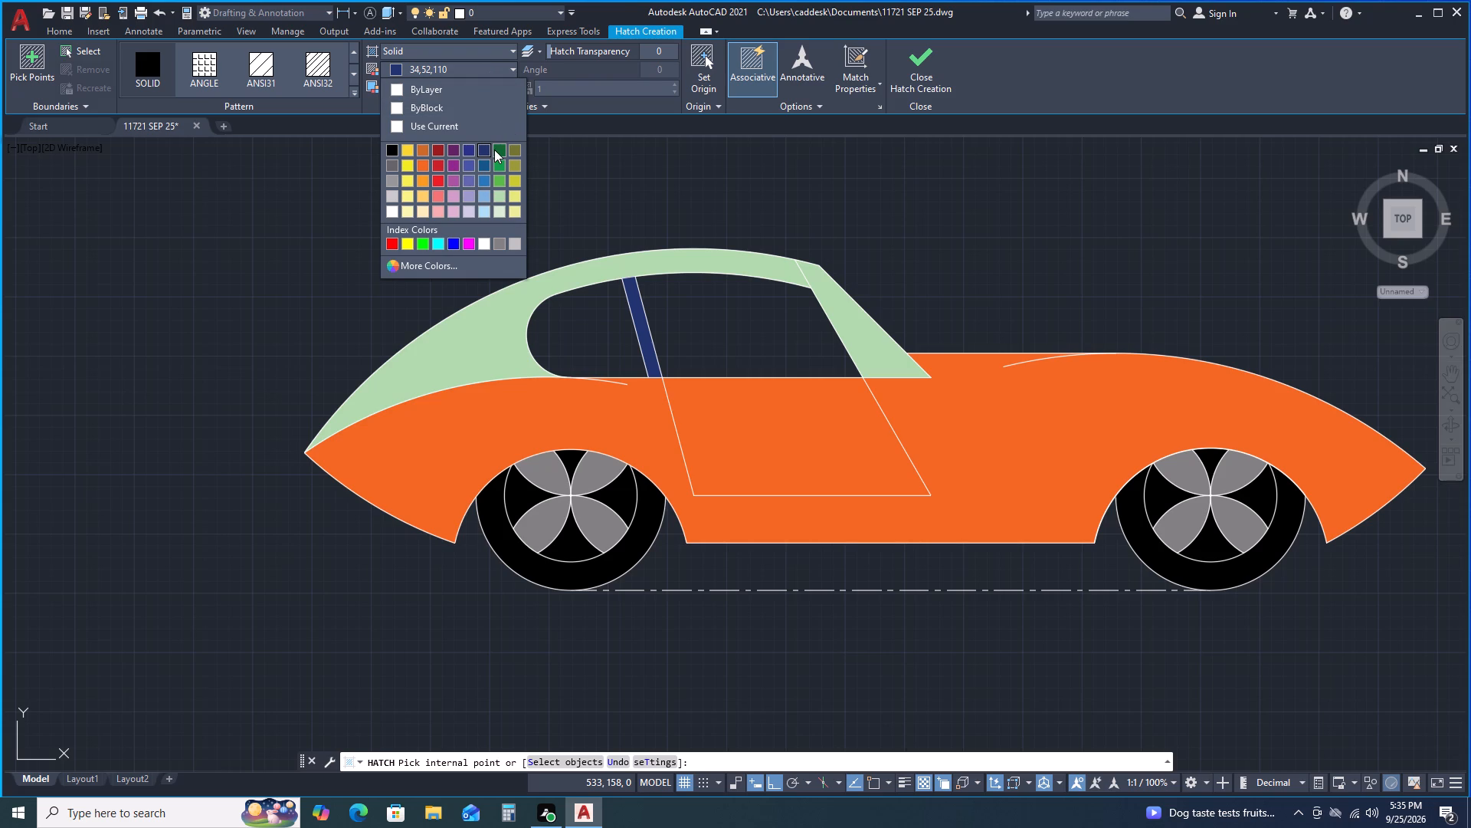
{"action": "left_click", "coordinate": [485, 212]}
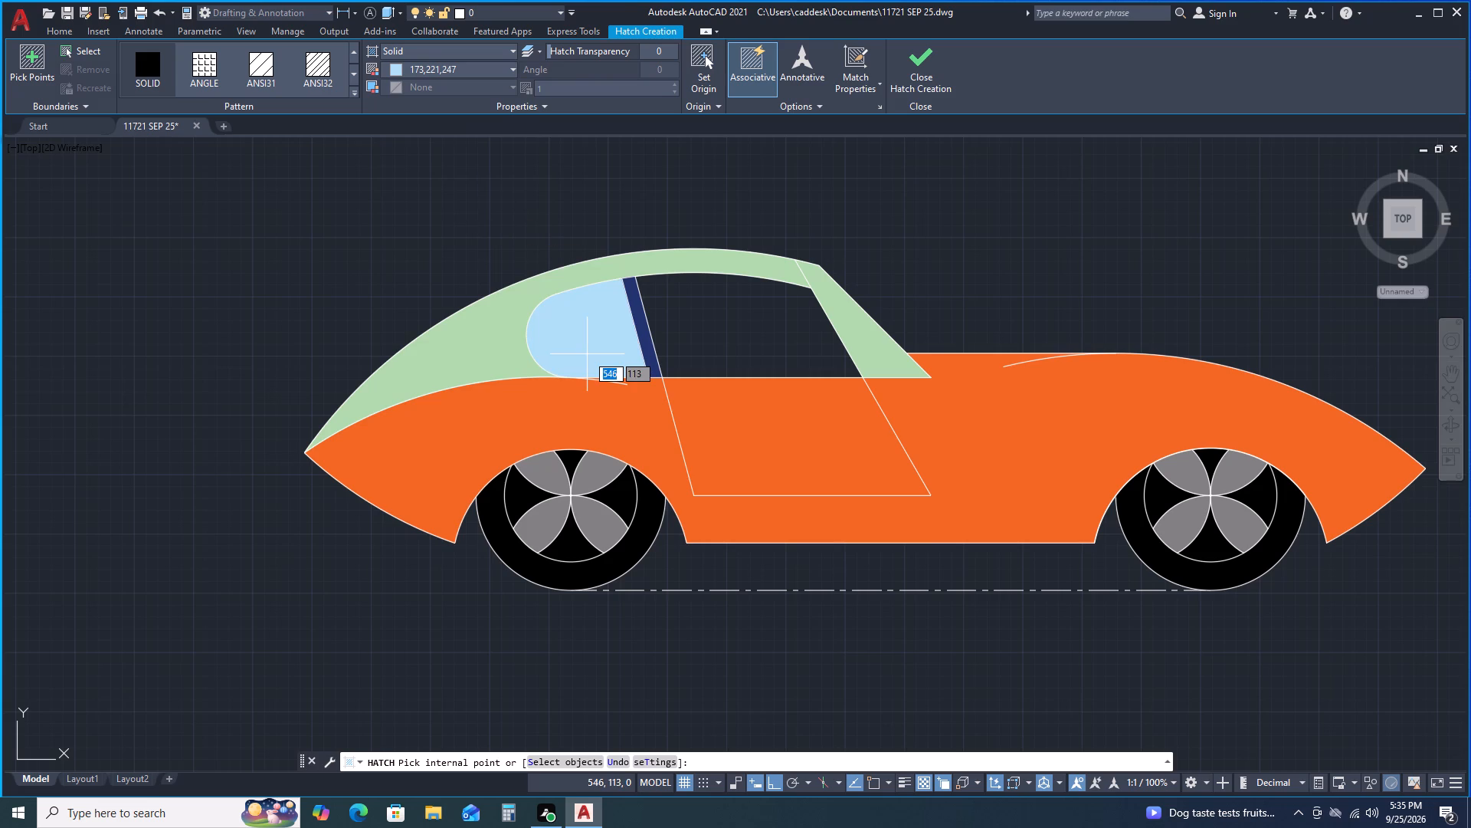
{"action": "left_click", "coordinate": [587, 354]}
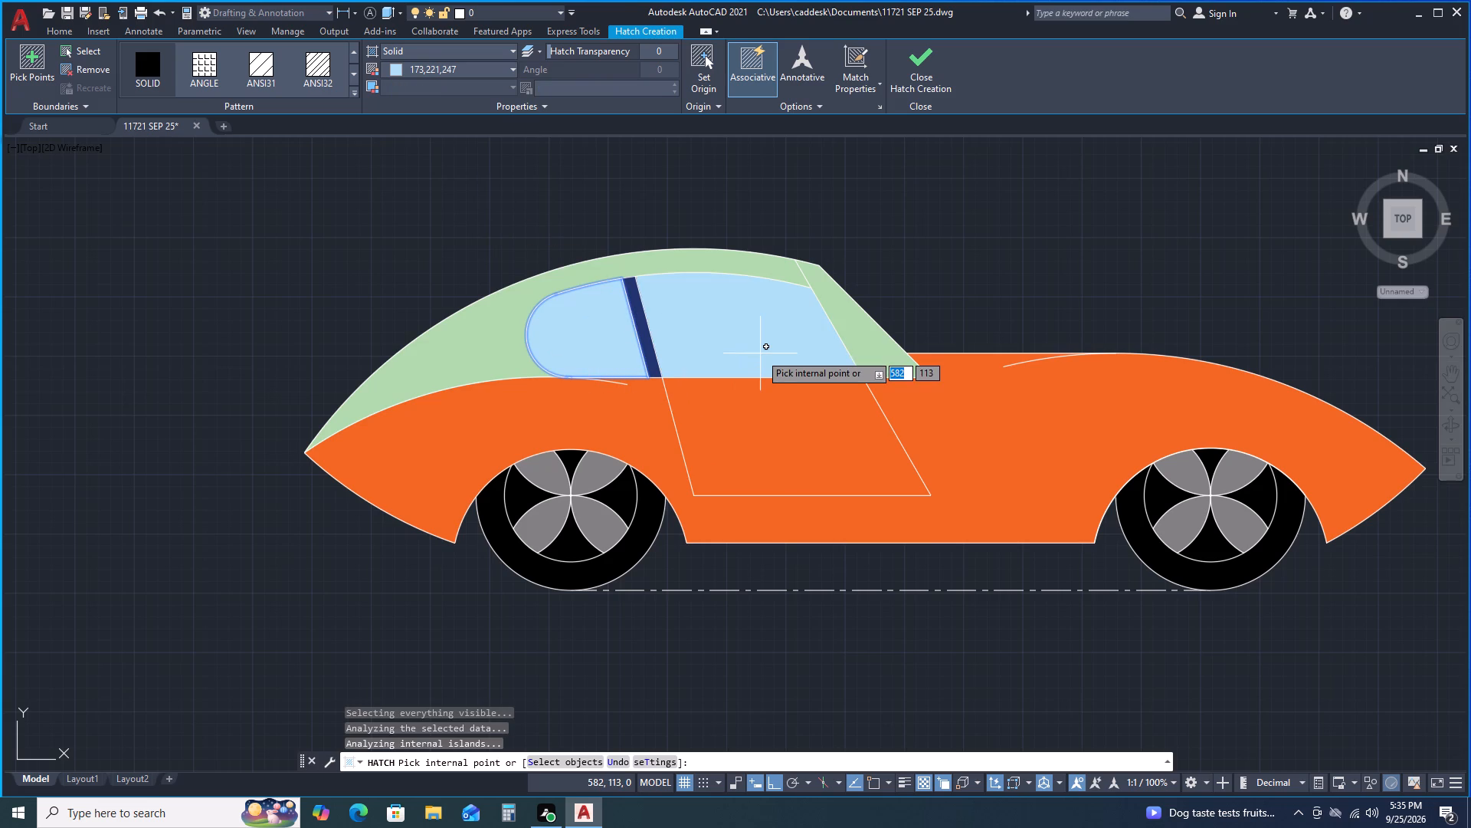
{"action": "left_click", "coordinate": [760, 353]}
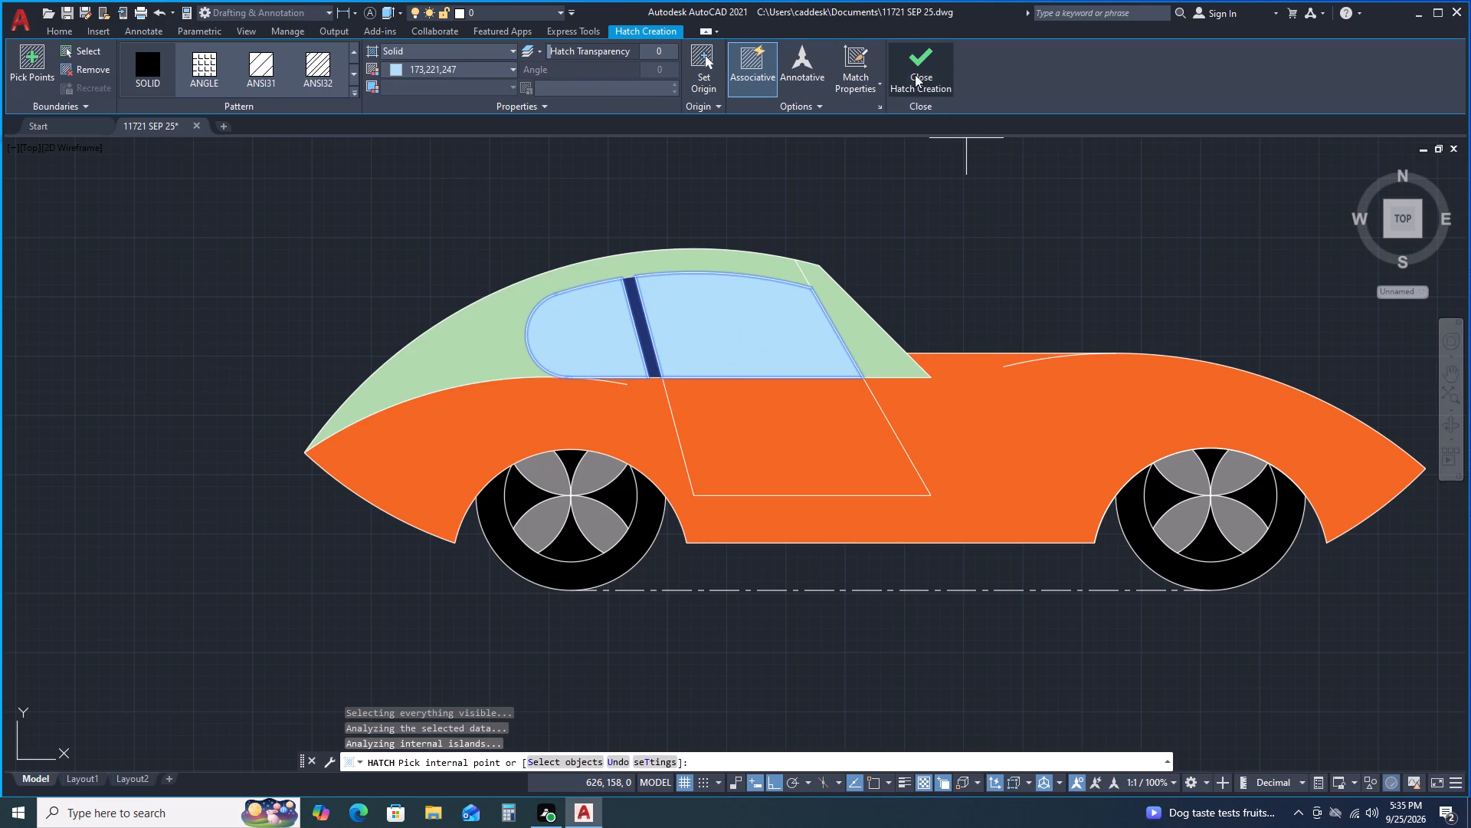
{"action": "left_click", "coordinate": [912, 64]}
Erase the horizontal centre line running beneath the copied car's wheels.
{"action": "scroll", "coordinate": [908, 83], "scroll_direction": "up", "scroll_amount": 1}
{"action": "scroll", "coordinate": [913, 128], "scroll_direction": "down", "scroll_amount": 4}
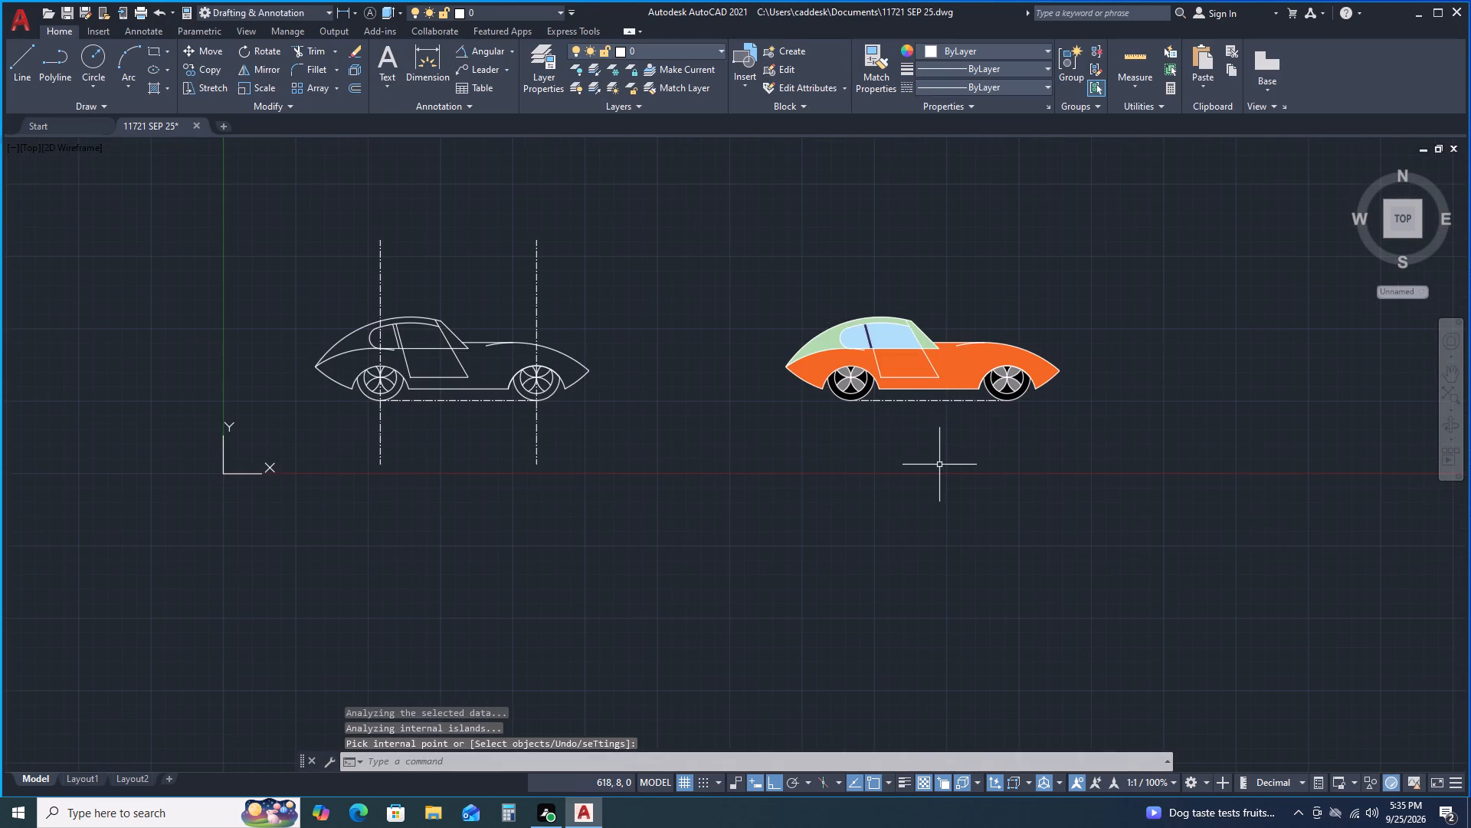
{"action": "middle_click_drag", "start_coordinate": [1031, 442], "coordinate": [853, 529]}
{"action": "scroll", "coordinate": [768, 443], "scroll_direction": "up", "scroll_amount": 2}
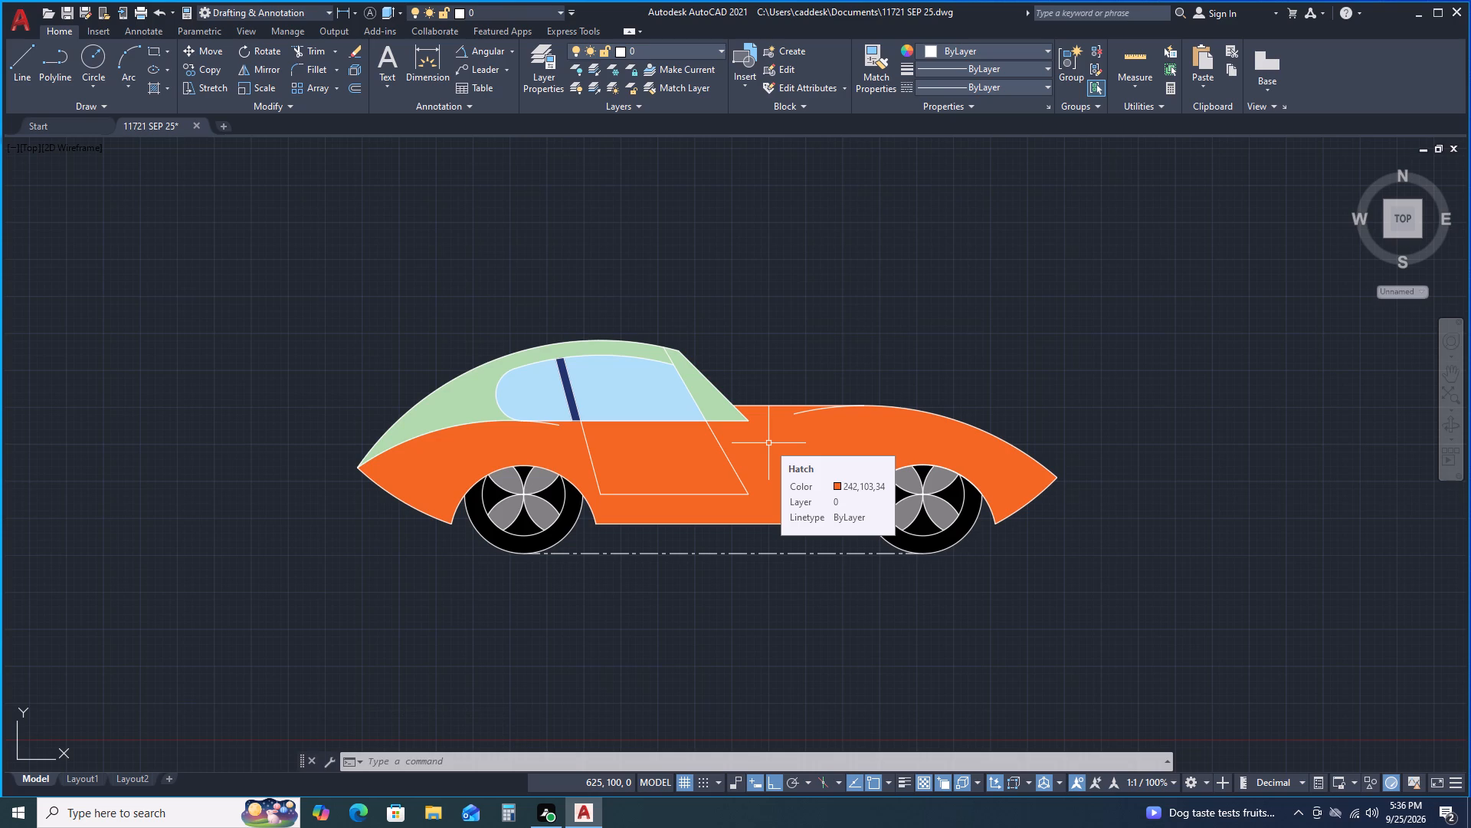
{"action": "left_click", "coordinate": [668, 554]}
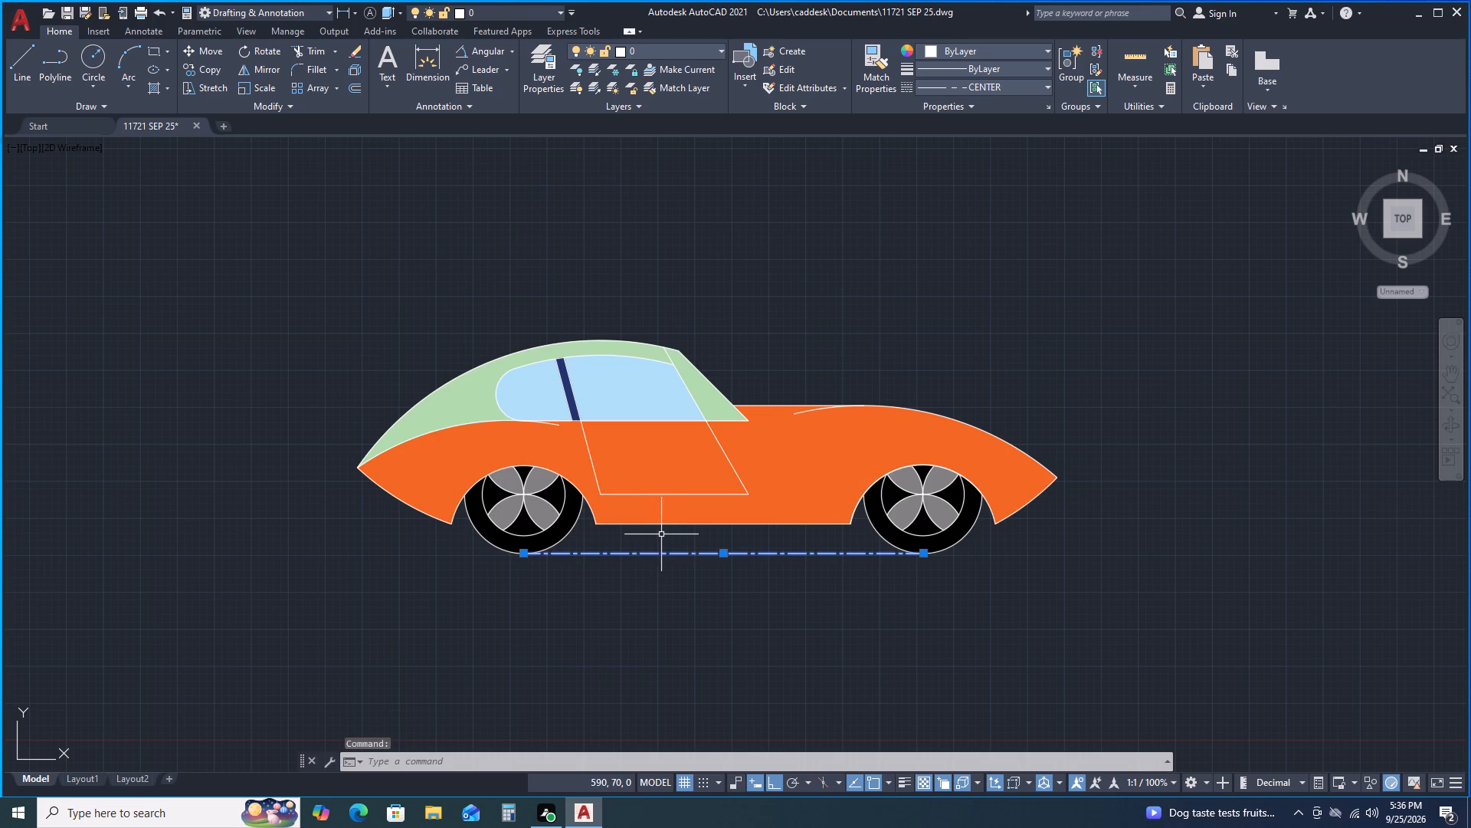
{"action": "right_click", "coordinate": [654, 544]}
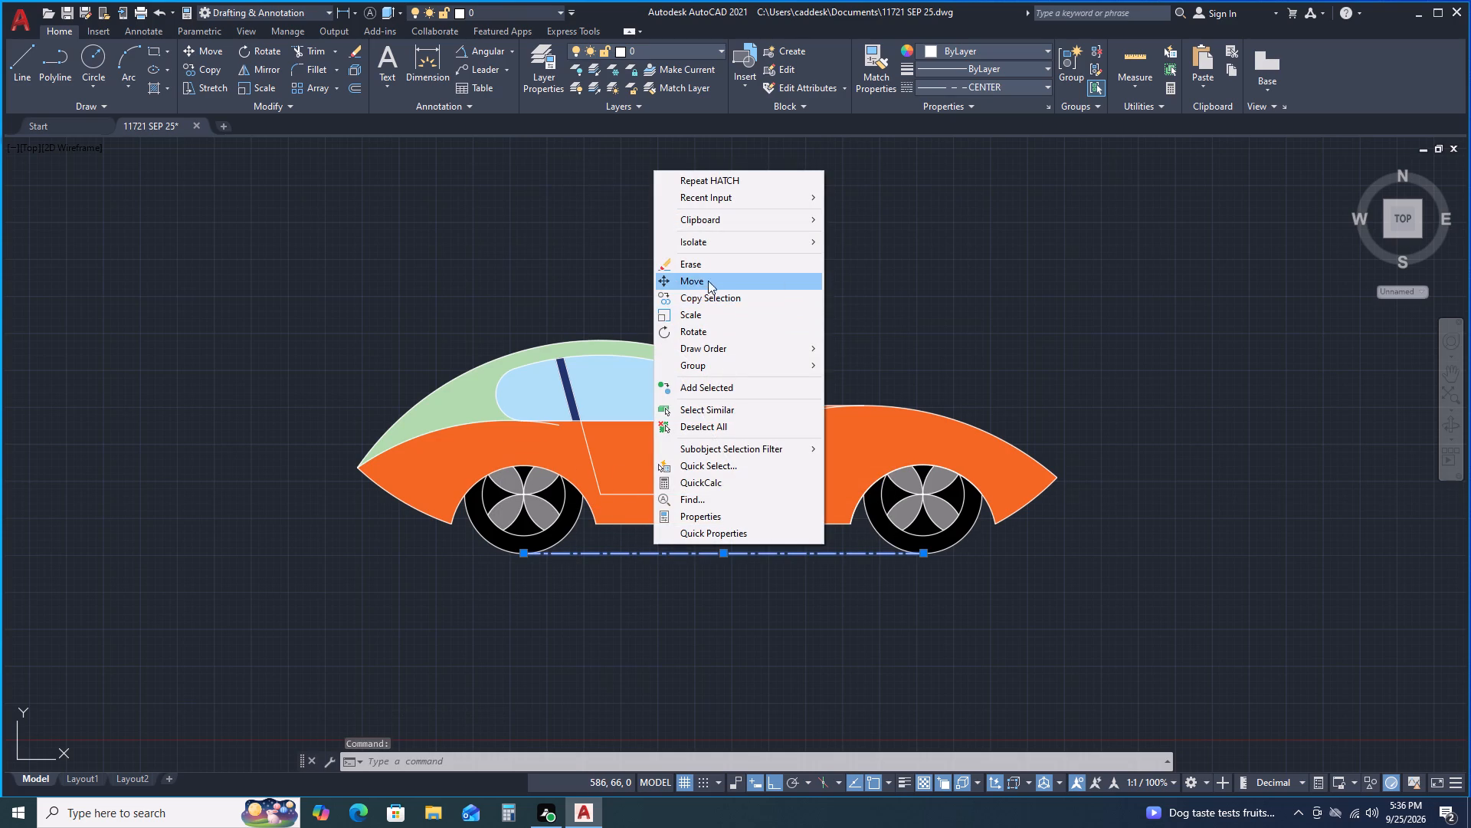
{"action": "left_click", "coordinate": [706, 272]}
Save the drawing as 11721 SEP 25 in the Documents folder as an AutoCAD 2018 drawing, replacing the existing file.
{"action": "scroll", "coordinate": [788, 155], "scroll_direction": "down", "scroll_amount": 2}
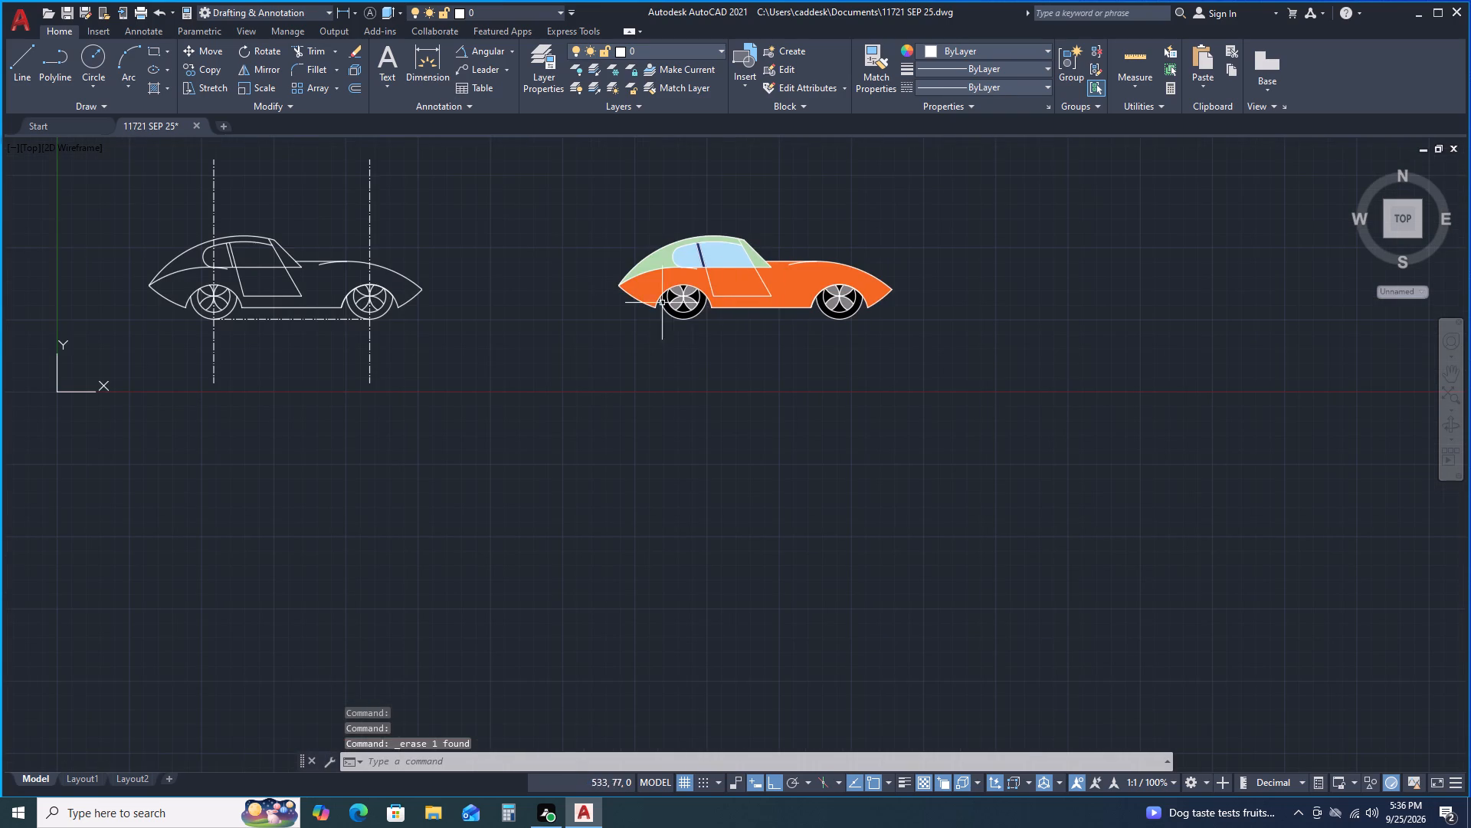
{"action": "middle_click_drag", "start_coordinate": [516, 244], "coordinate": [615, 435]}
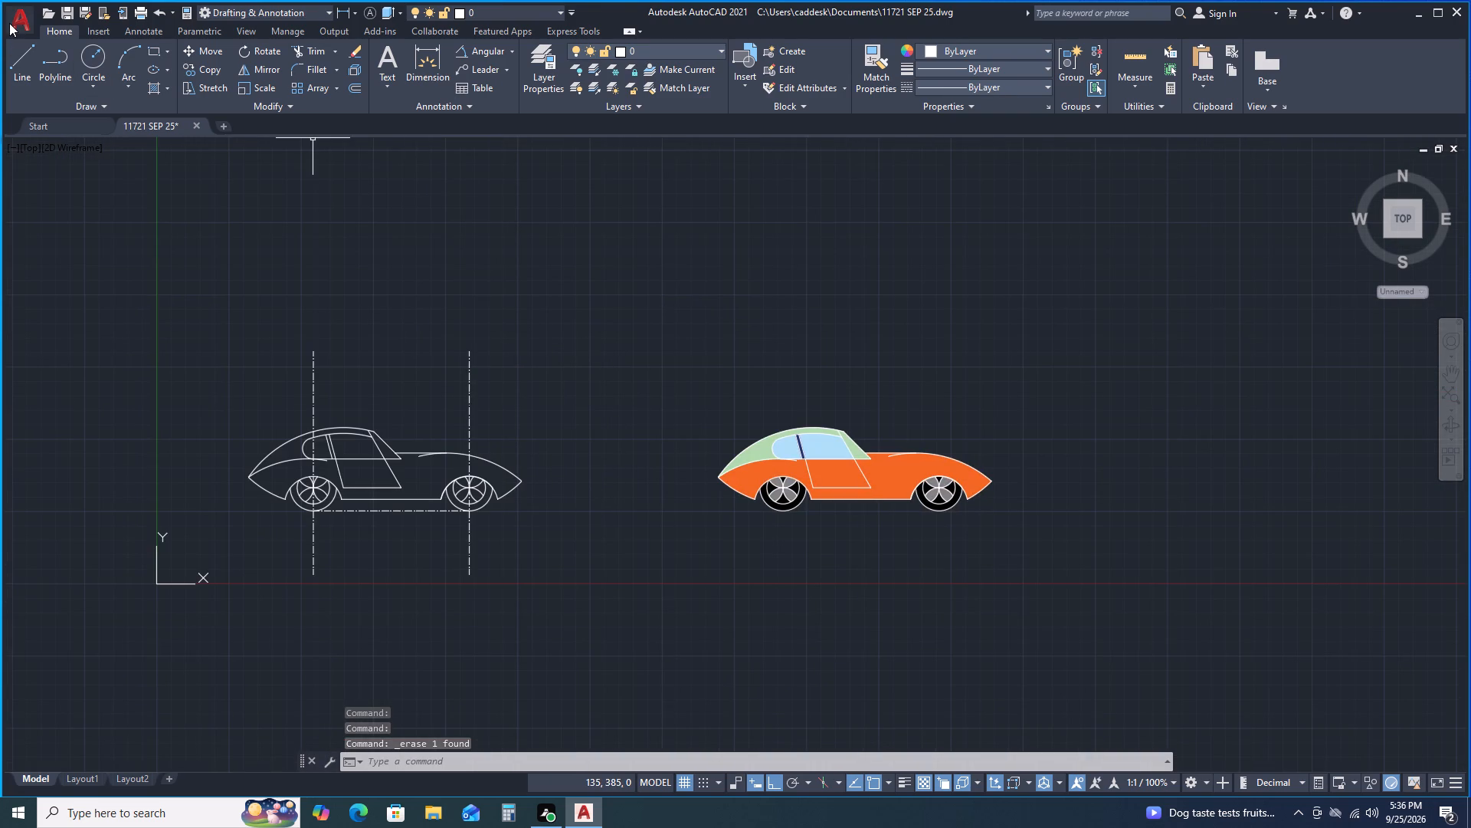
{"action": "left_click", "coordinate": [9, 23]}
{"action": "left_click", "coordinate": [44, 212]}
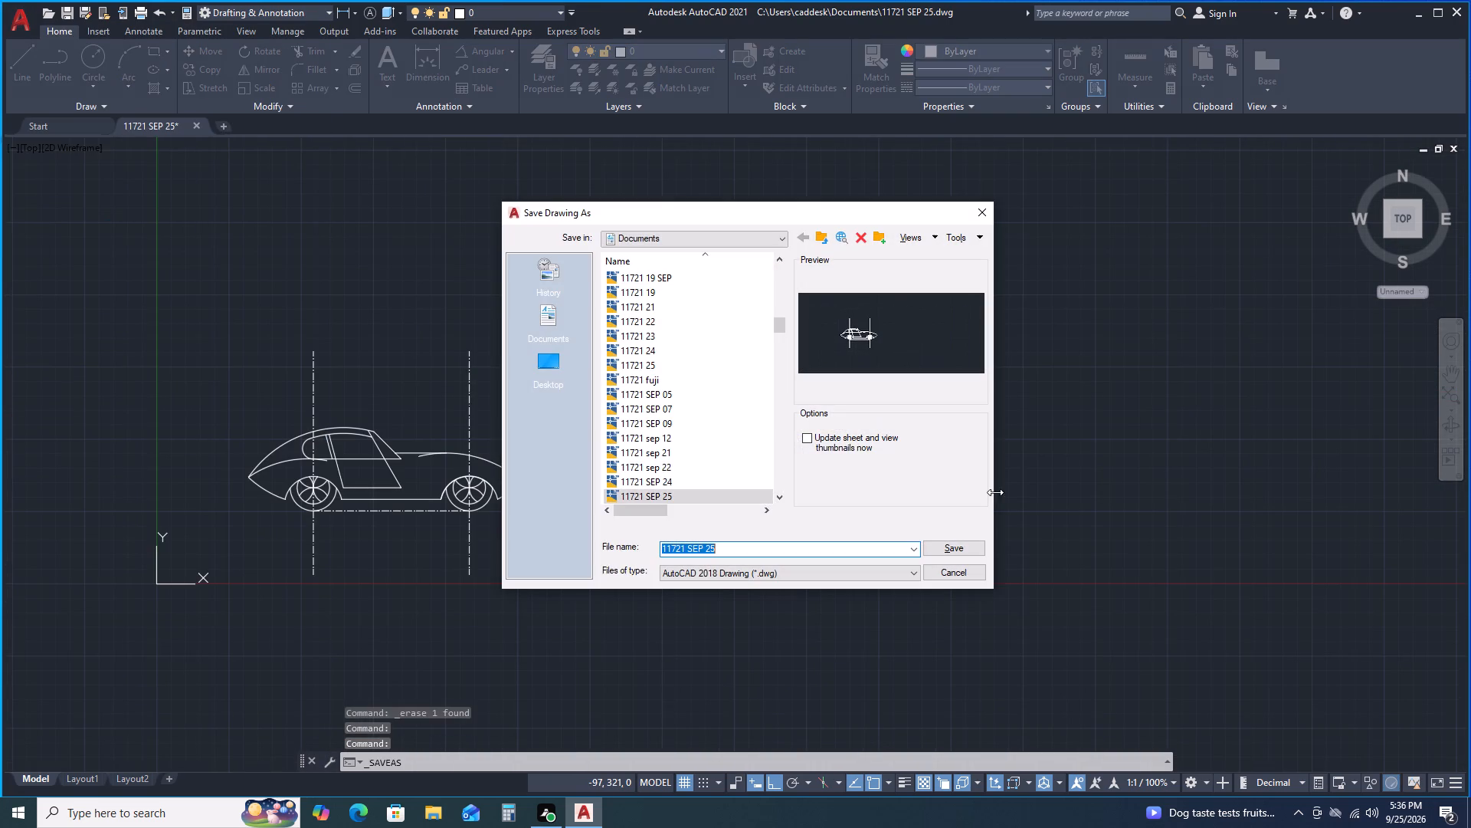
{"action": "left_click", "coordinate": [935, 547]}
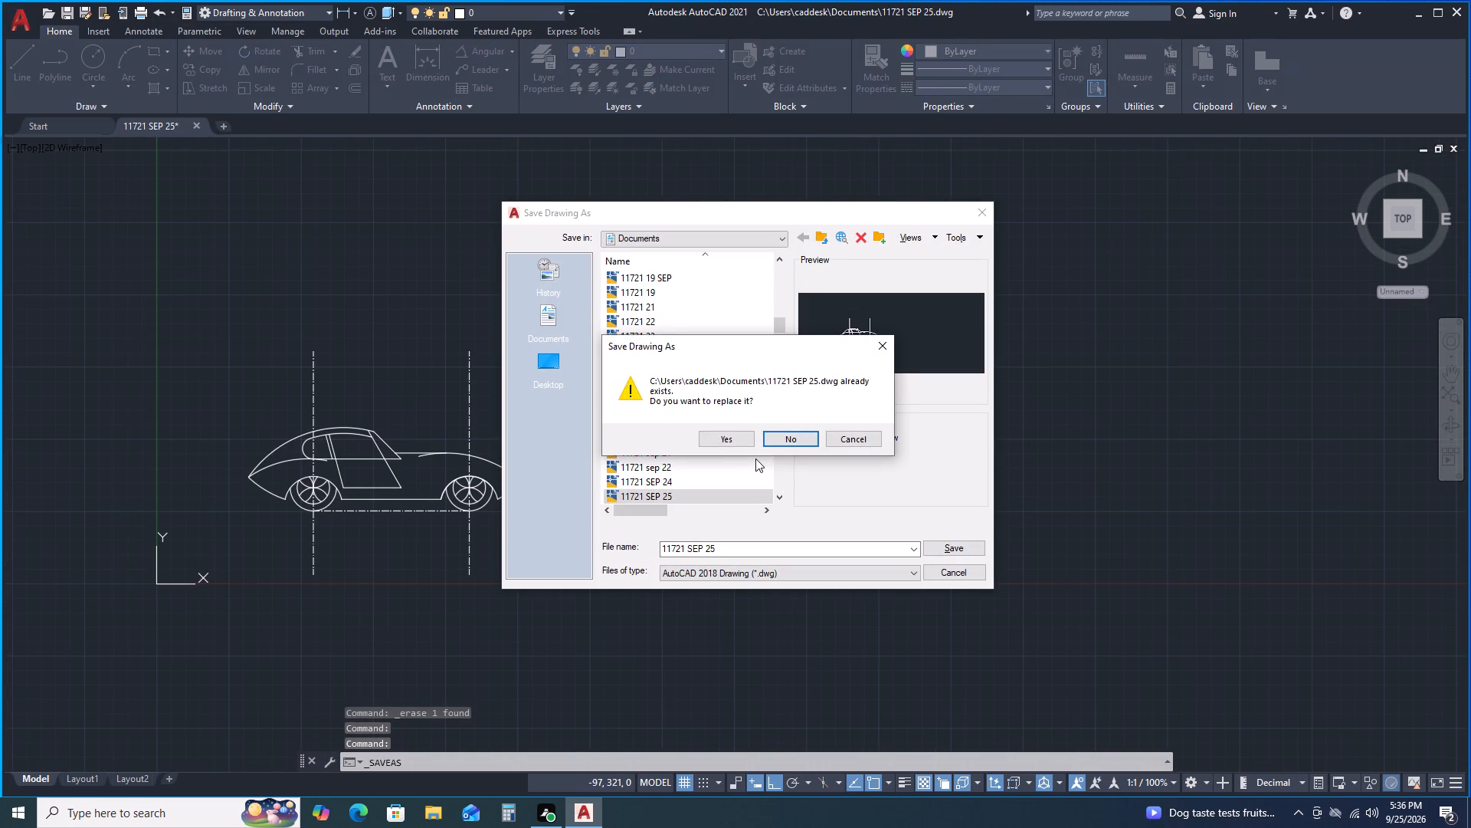
{"action": "left_click", "coordinate": [746, 442]}
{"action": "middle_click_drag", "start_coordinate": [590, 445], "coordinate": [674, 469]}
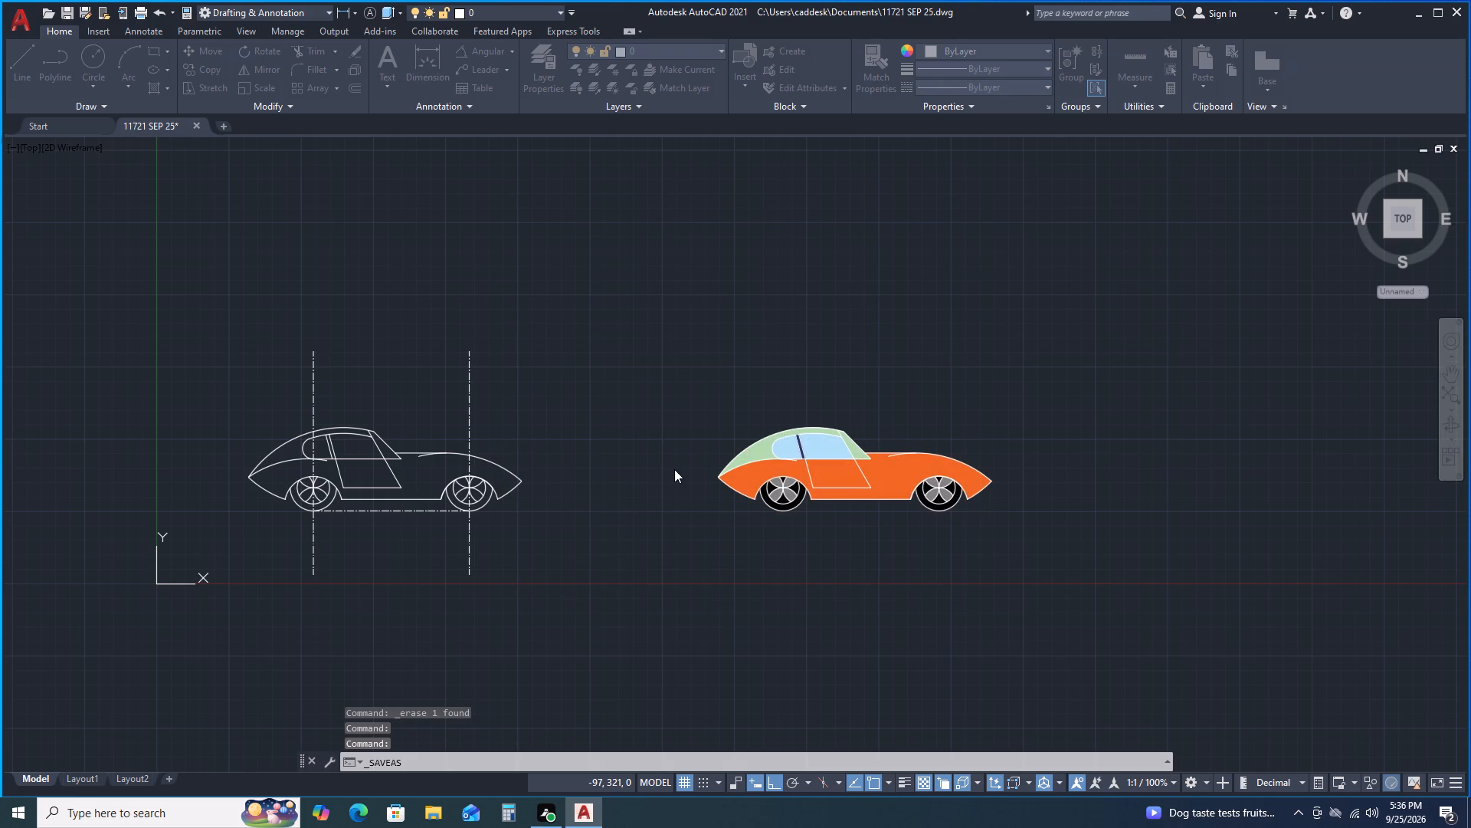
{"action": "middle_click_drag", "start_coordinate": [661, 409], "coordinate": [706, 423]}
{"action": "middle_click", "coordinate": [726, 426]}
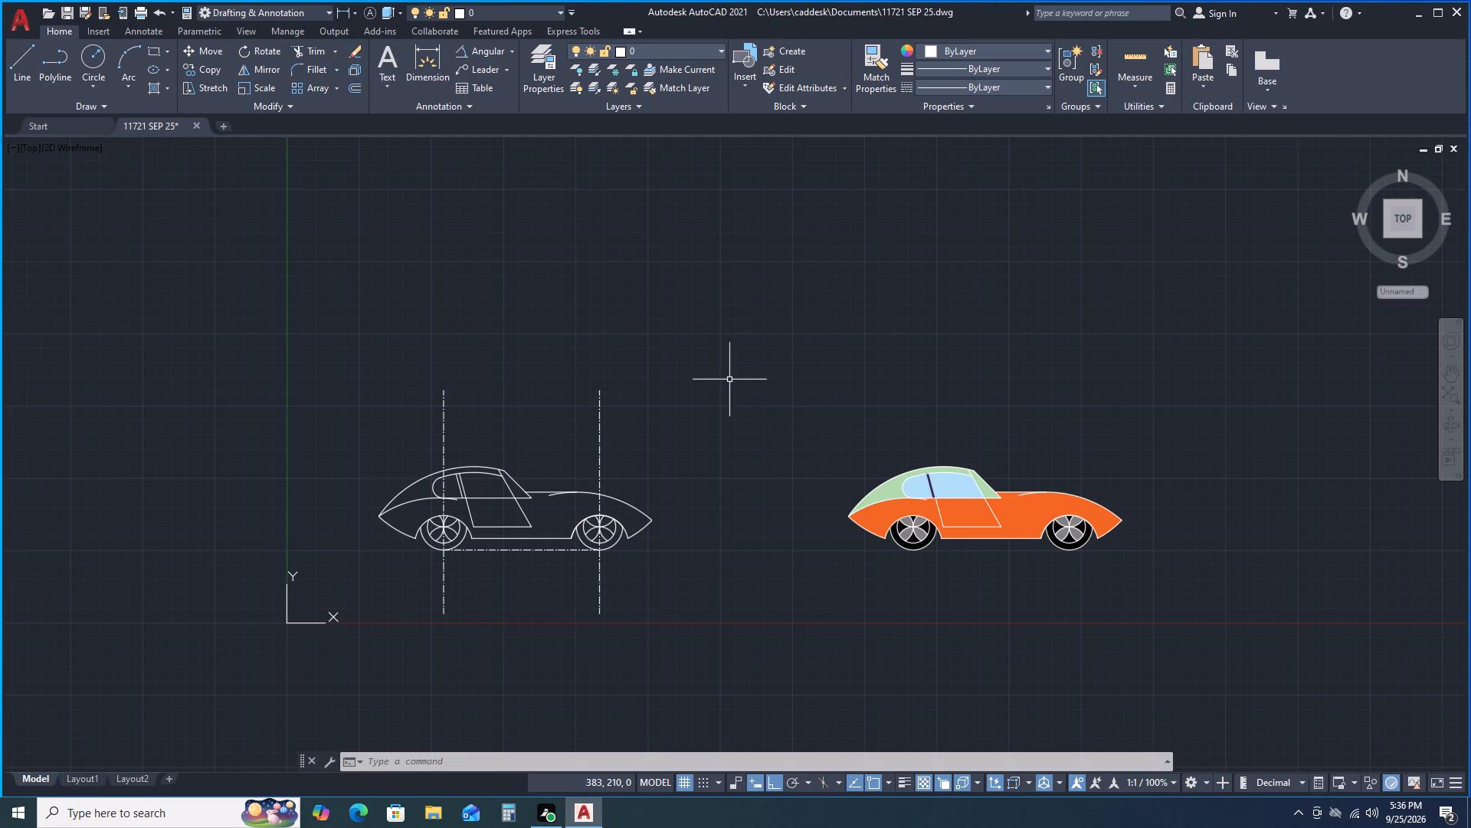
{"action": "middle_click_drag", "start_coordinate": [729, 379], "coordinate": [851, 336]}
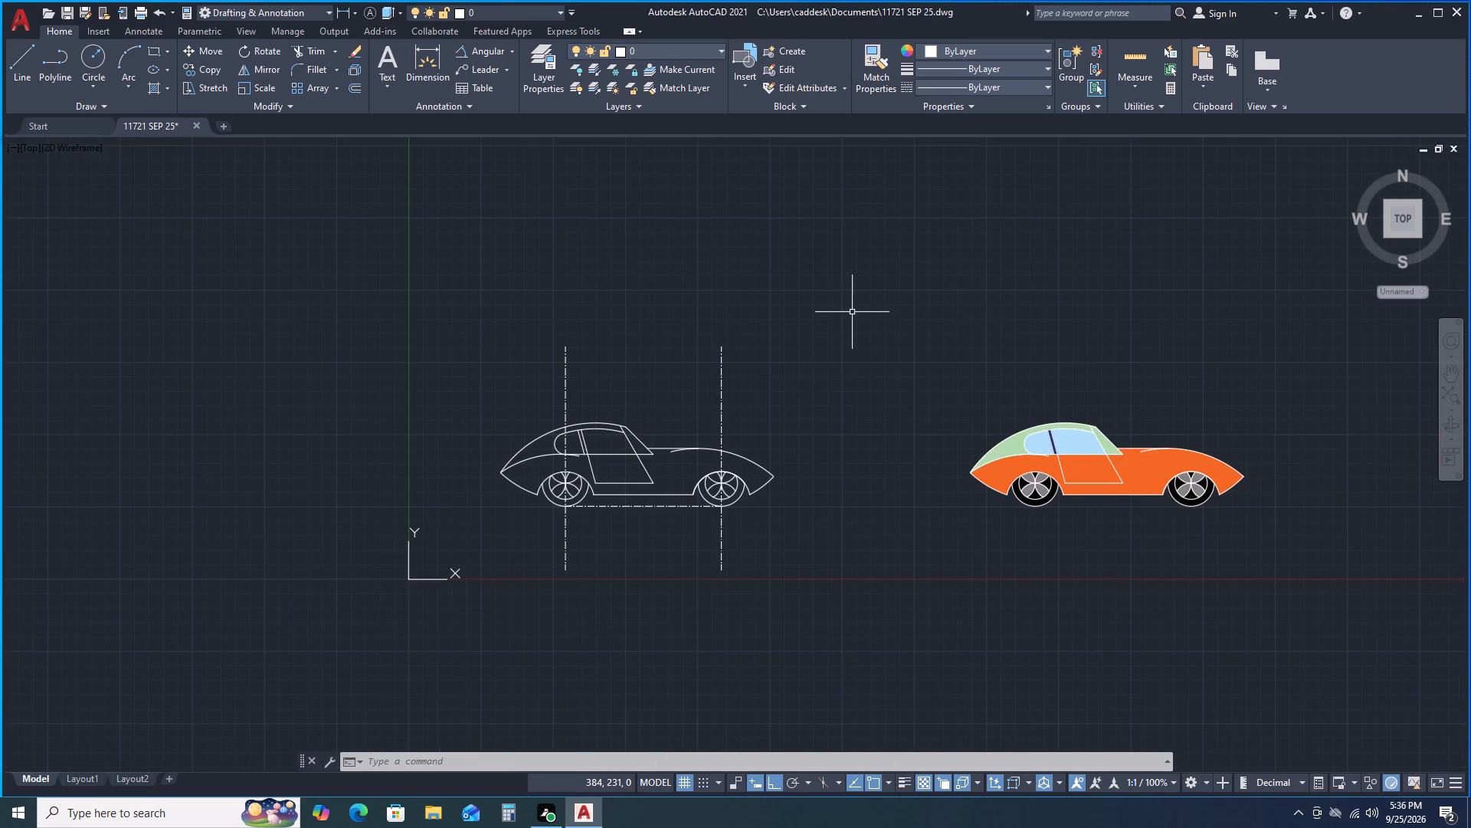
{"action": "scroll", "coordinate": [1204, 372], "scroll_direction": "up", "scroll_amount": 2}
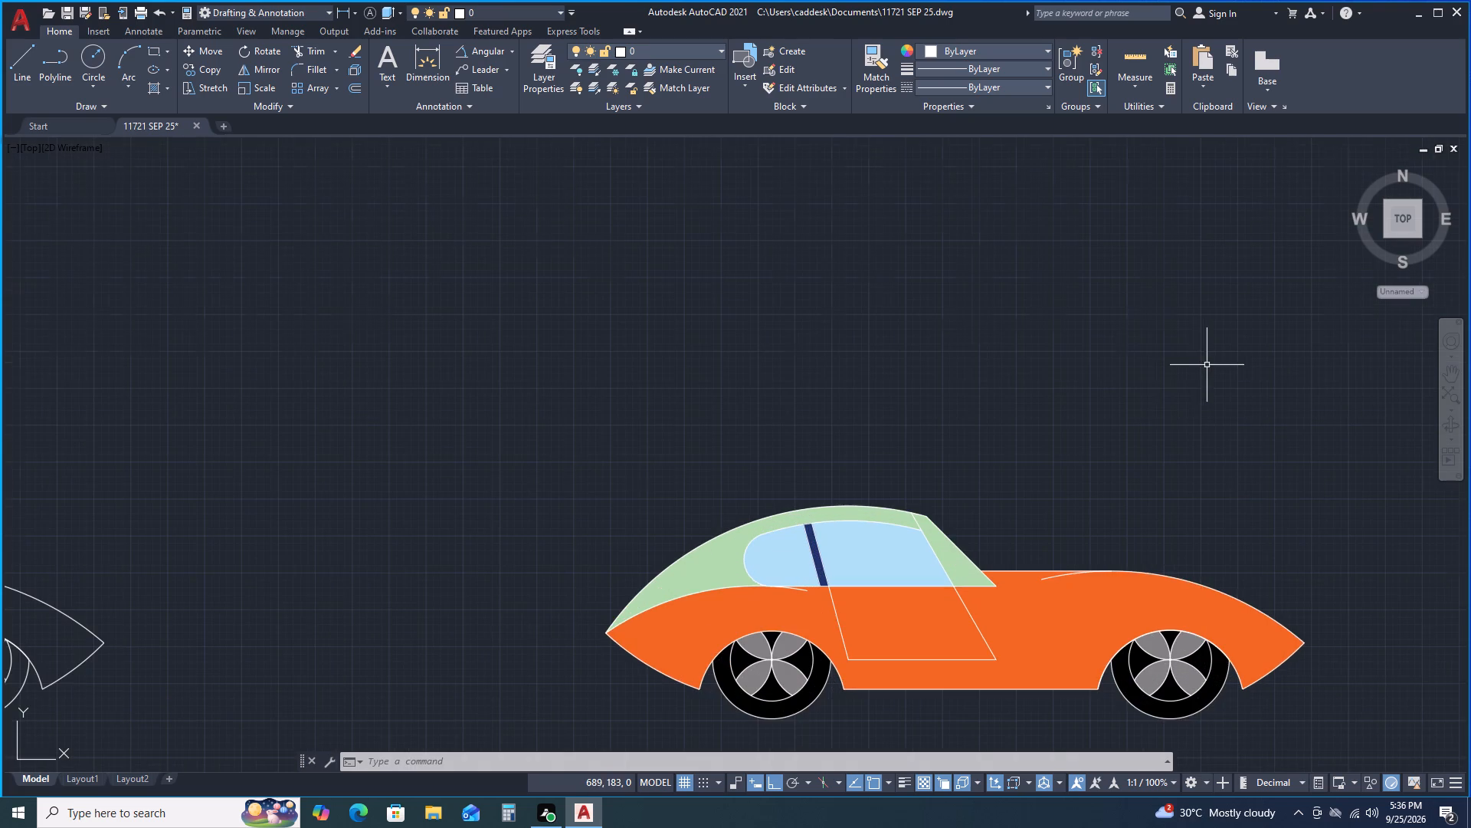
Inspect the coloured car copy's roof, window, body and wheel fills up close, and view it beside the original outline car.
{"action": "middle_click_drag", "start_coordinate": [1122, 341], "coordinate": [847, 116]}
{"action": "scroll", "coordinate": [752, 277], "scroll_direction": "up", "scroll_amount": 1}
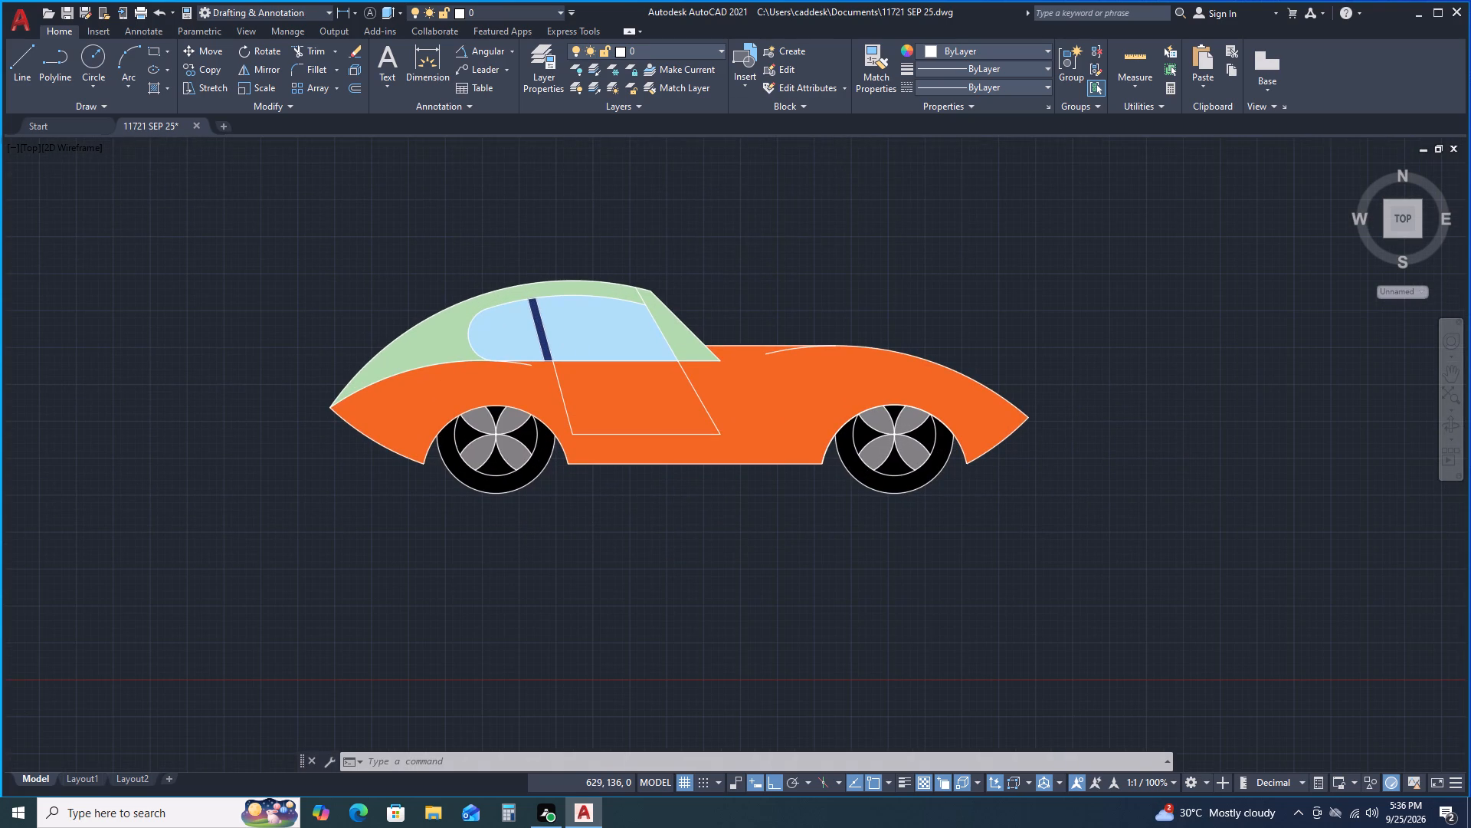
{"action": "scroll", "coordinate": [751, 279], "scroll_direction": "up", "scroll_amount": 1}
{"action": "scroll", "coordinate": [742, 284], "scroll_direction": "down", "scroll_amount": 1}
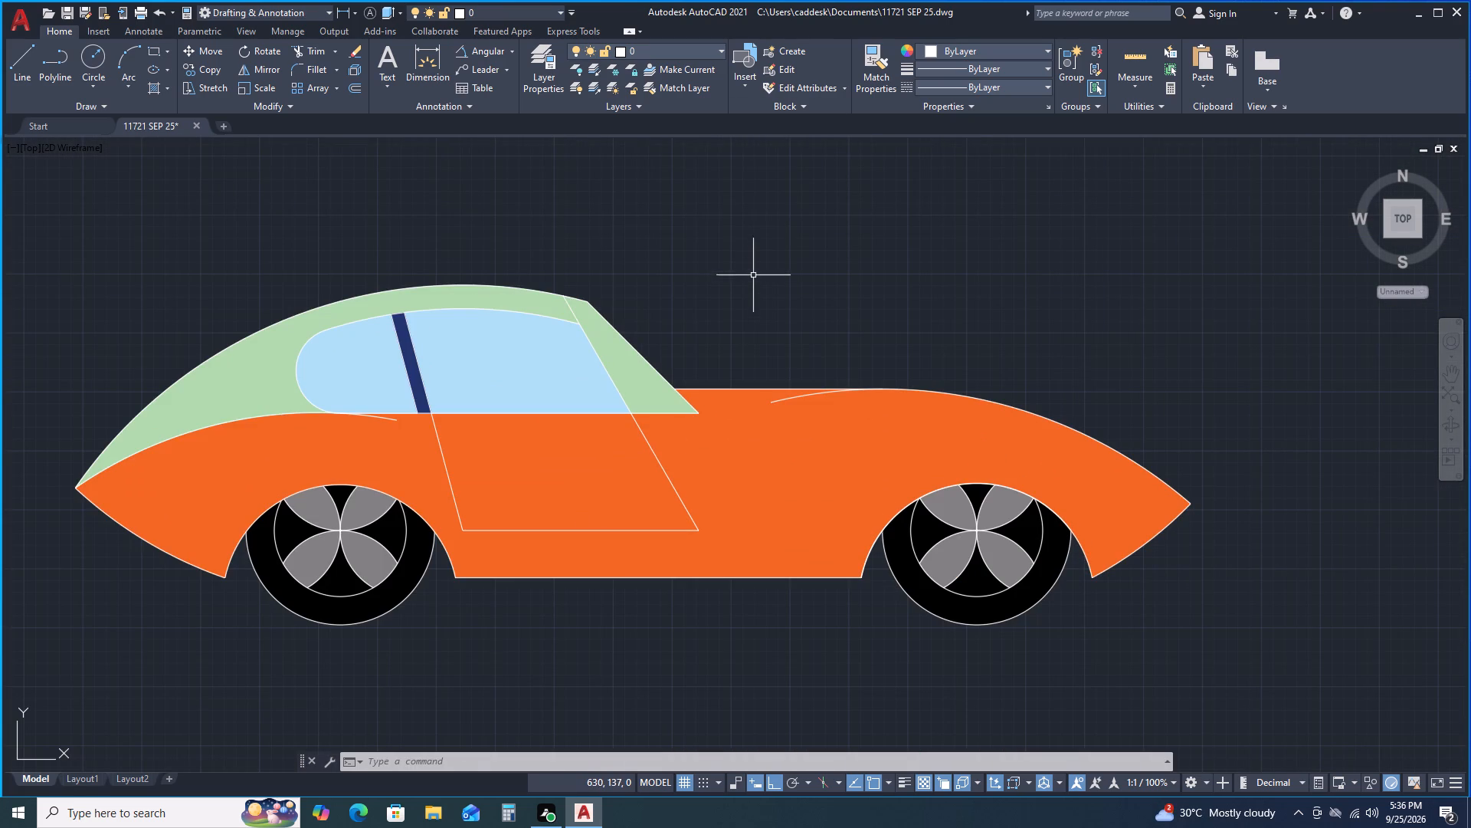
{"action": "scroll", "coordinate": [762, 284], "scroll_direction": "down", "scroll_amount": 3}
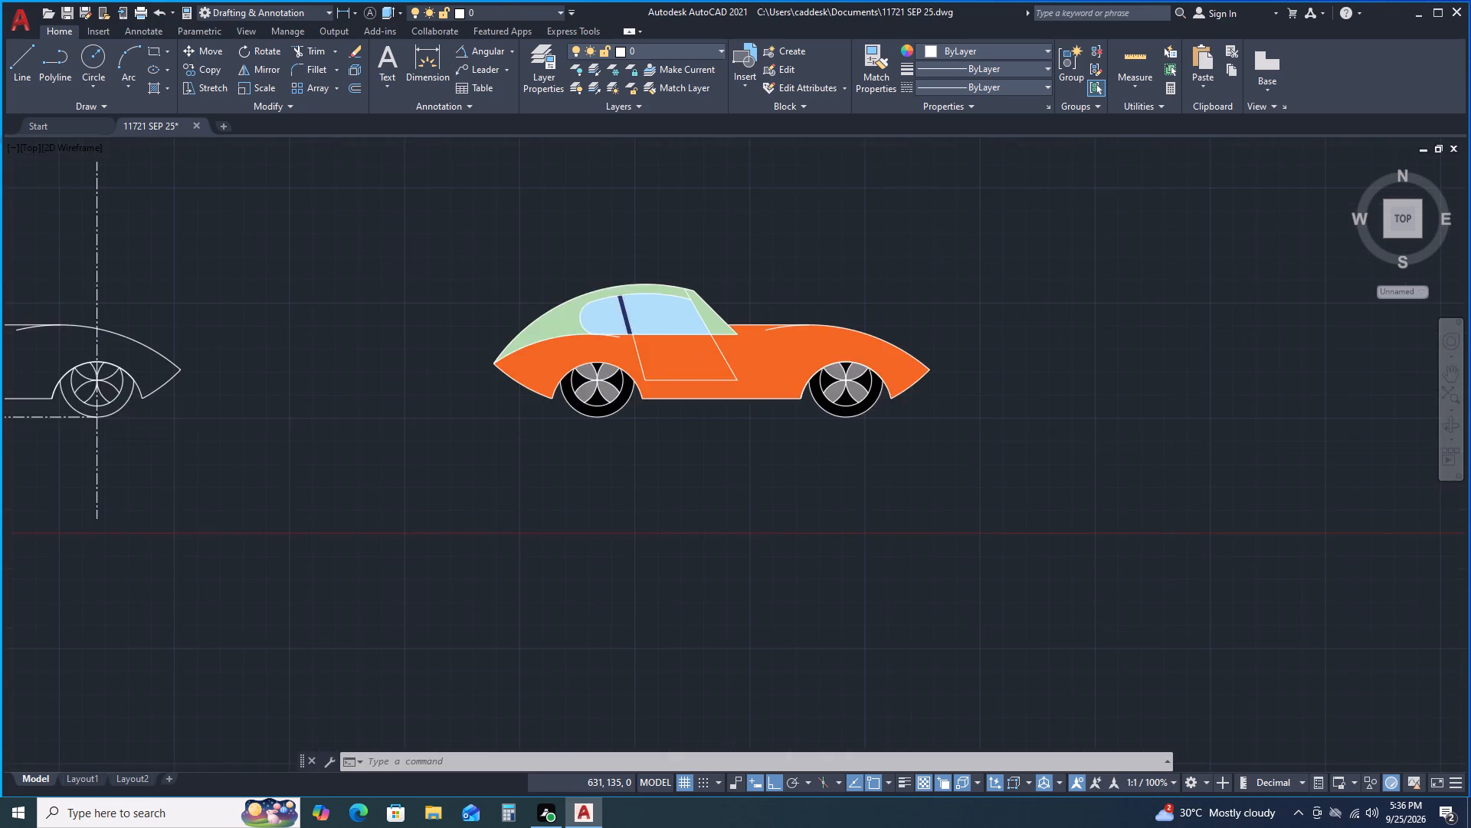
{"action": "middle_click_drag", "start_coordinate": [800, 423], "coordinate": [878, 503]}
{"action": "scroll", "coordinate": [815, 363], "scroll_direction": "up", "scroll_amount": 2}
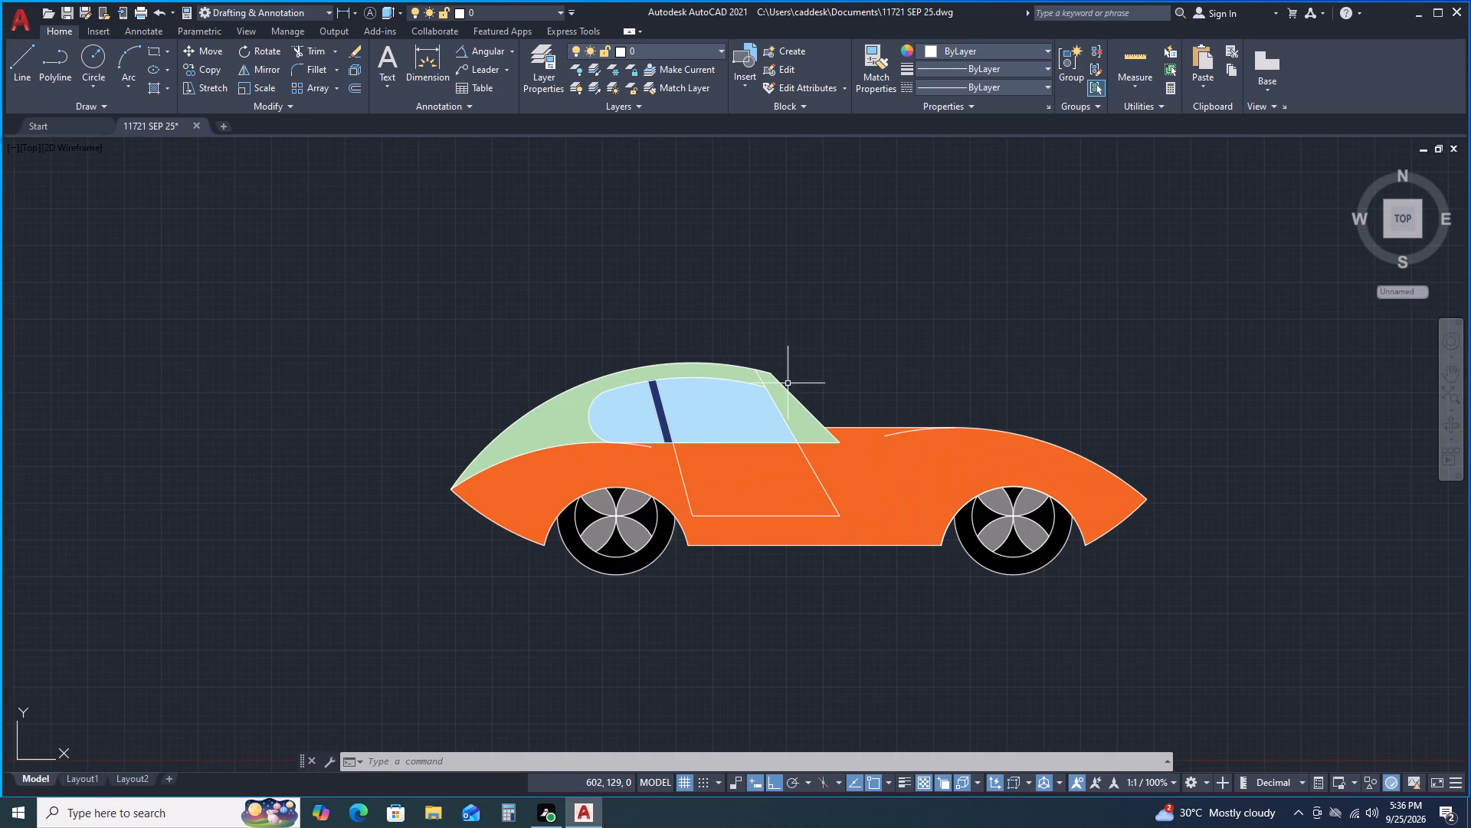
{"action": "scroll", "coordinate": [744, 413], "scroll_direction": "up", "scroll_amount": 3}
{"action": "scroll", "coordinate": [743, 404], "scroll_direction": "down", "scroll_amount": 1}
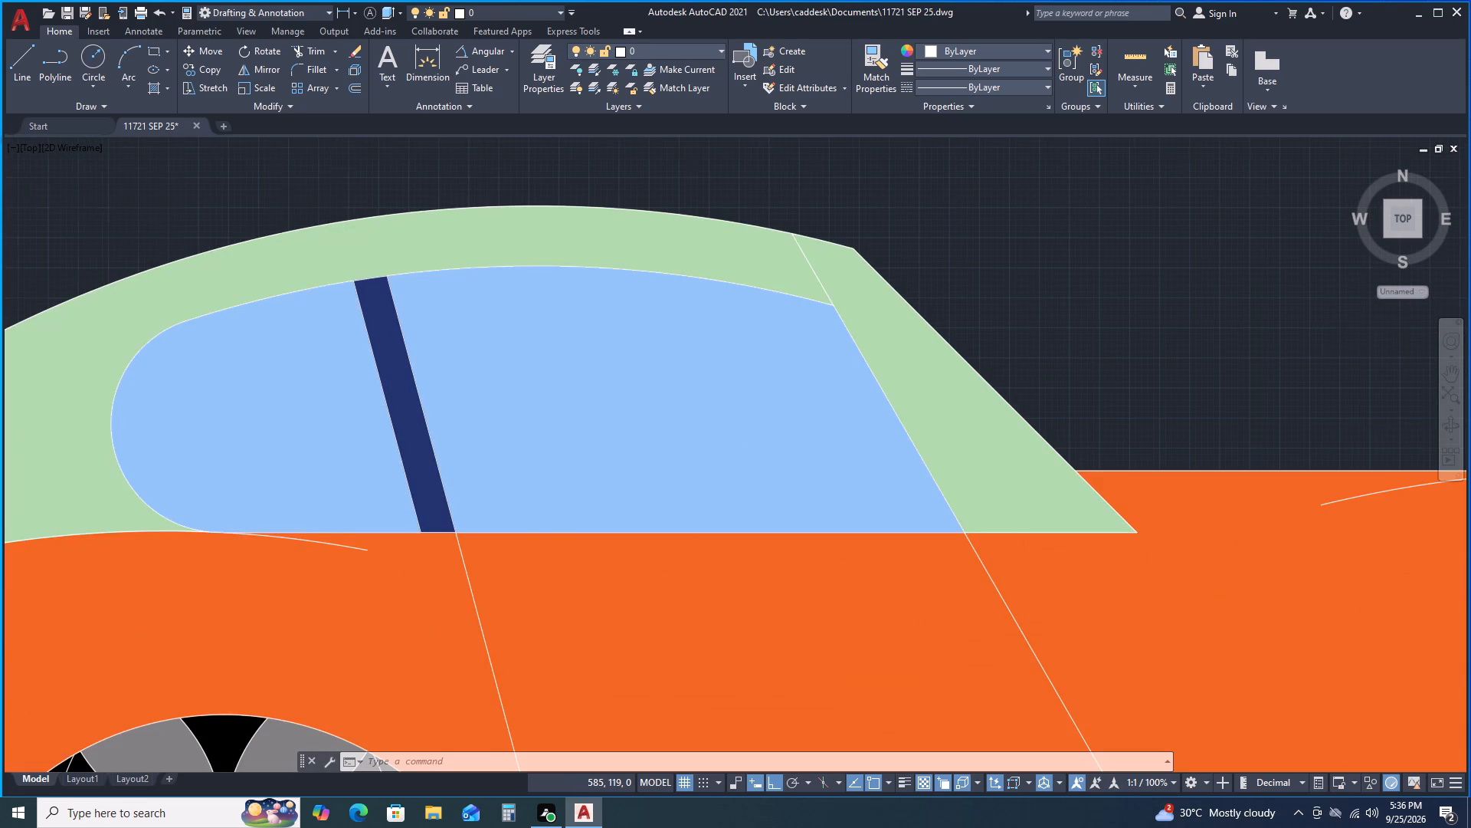
{"action": "scroll", "coordinate": [743, 404], "scroll_direction": "up", "scroll_amount": 1}
{"action": "scroll", "coordinate": [745, 401], "scroll_direction": "down", "scroll_amount": 4}
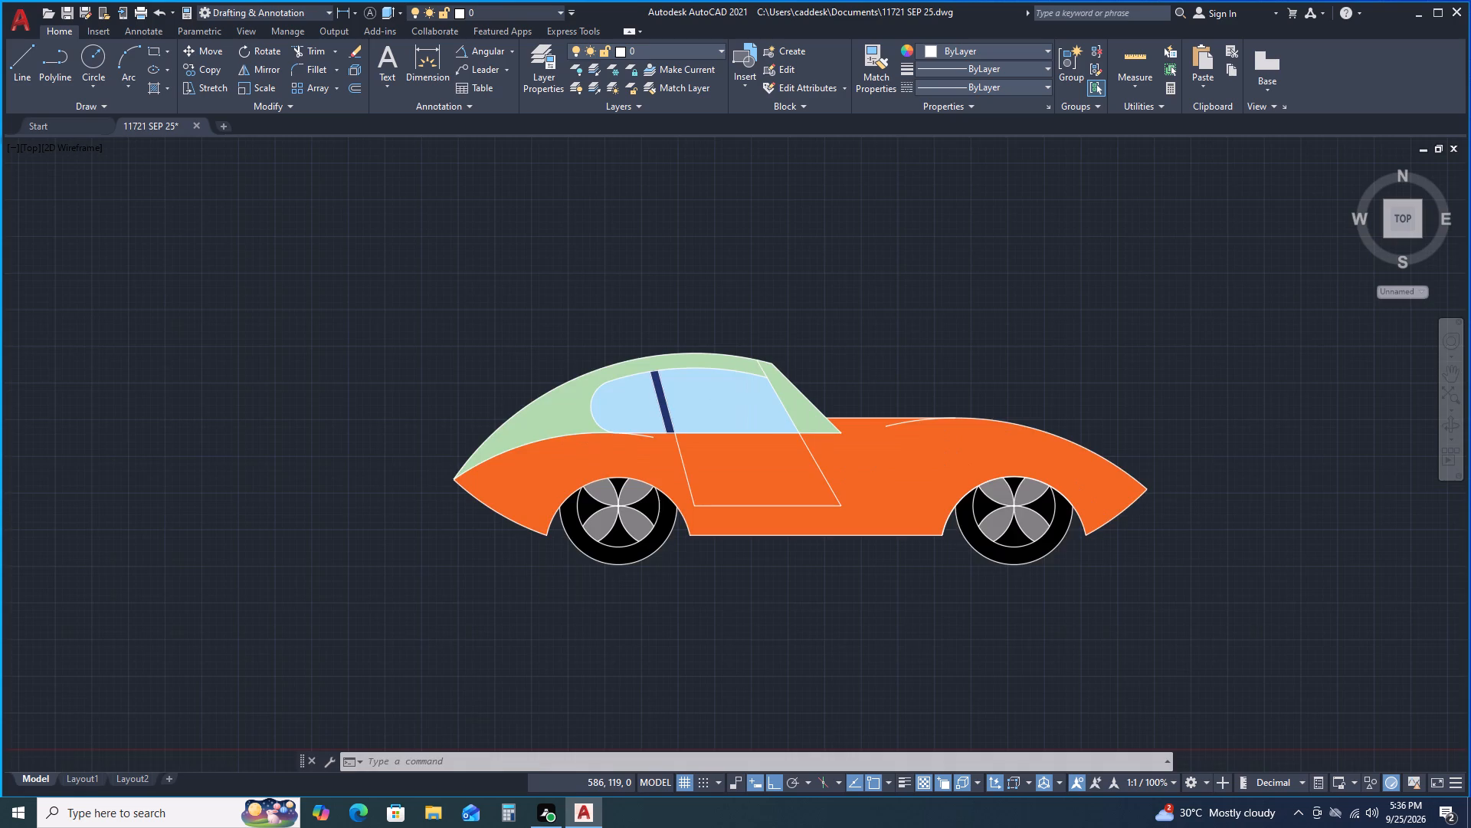
{"action": "left_click", "coordinate": [455, 221]}
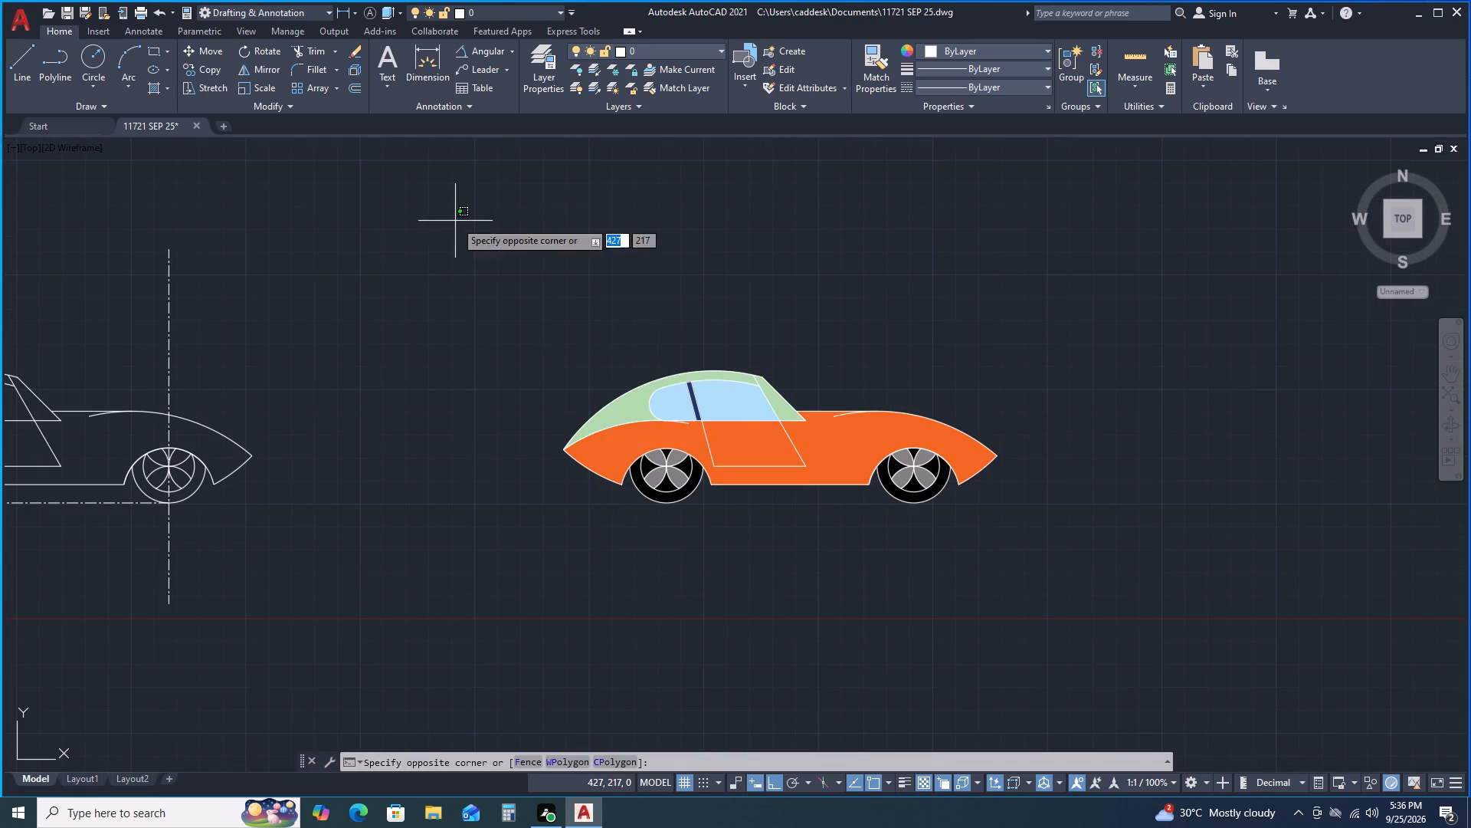
{"action": "left_click", "coordinate": [503, 372]}
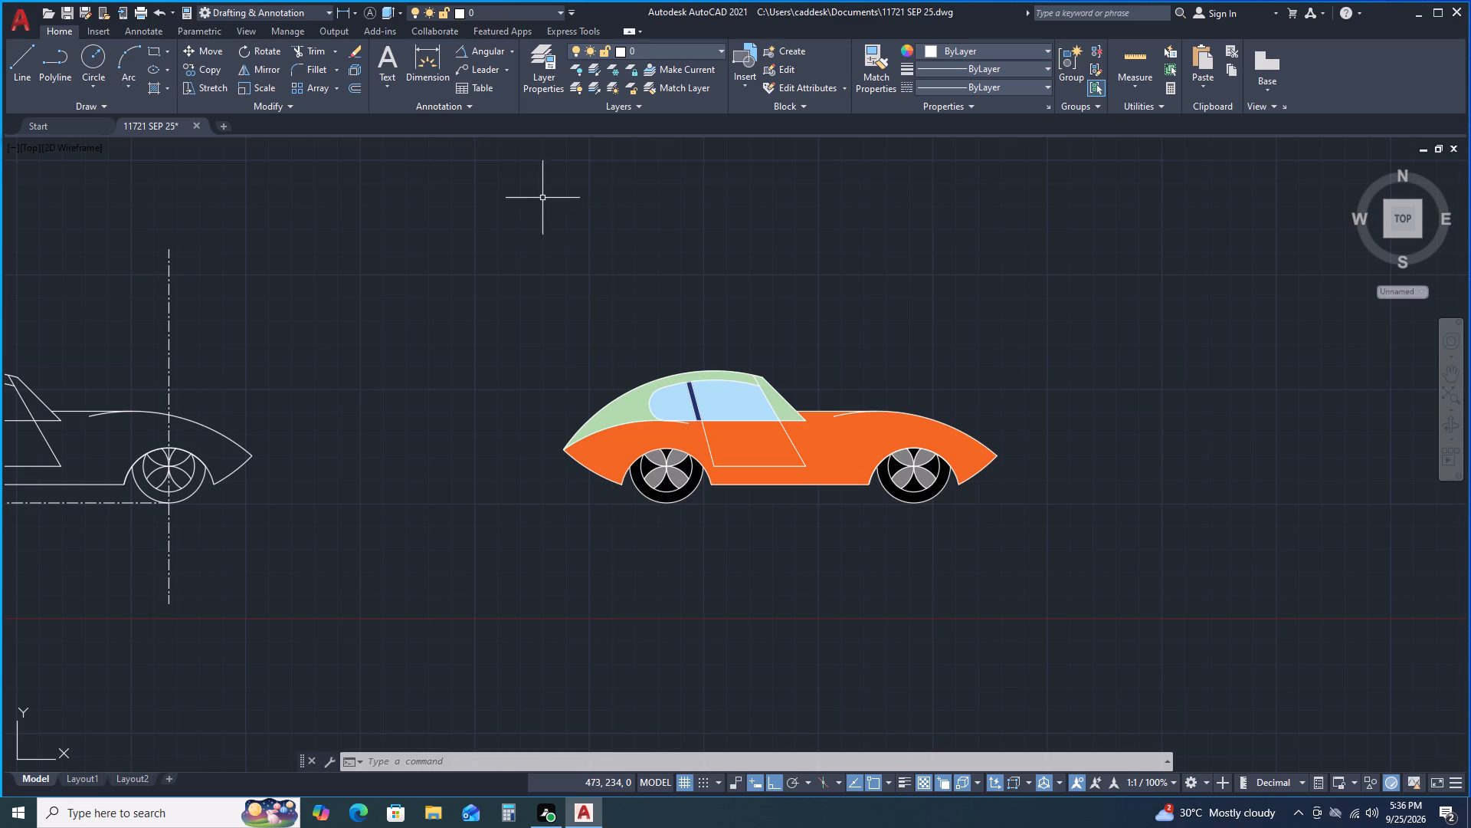
{"action": "scroll", "coordinate": [742, 474], "scroll_direction": "up", "scroll_amount": 2}
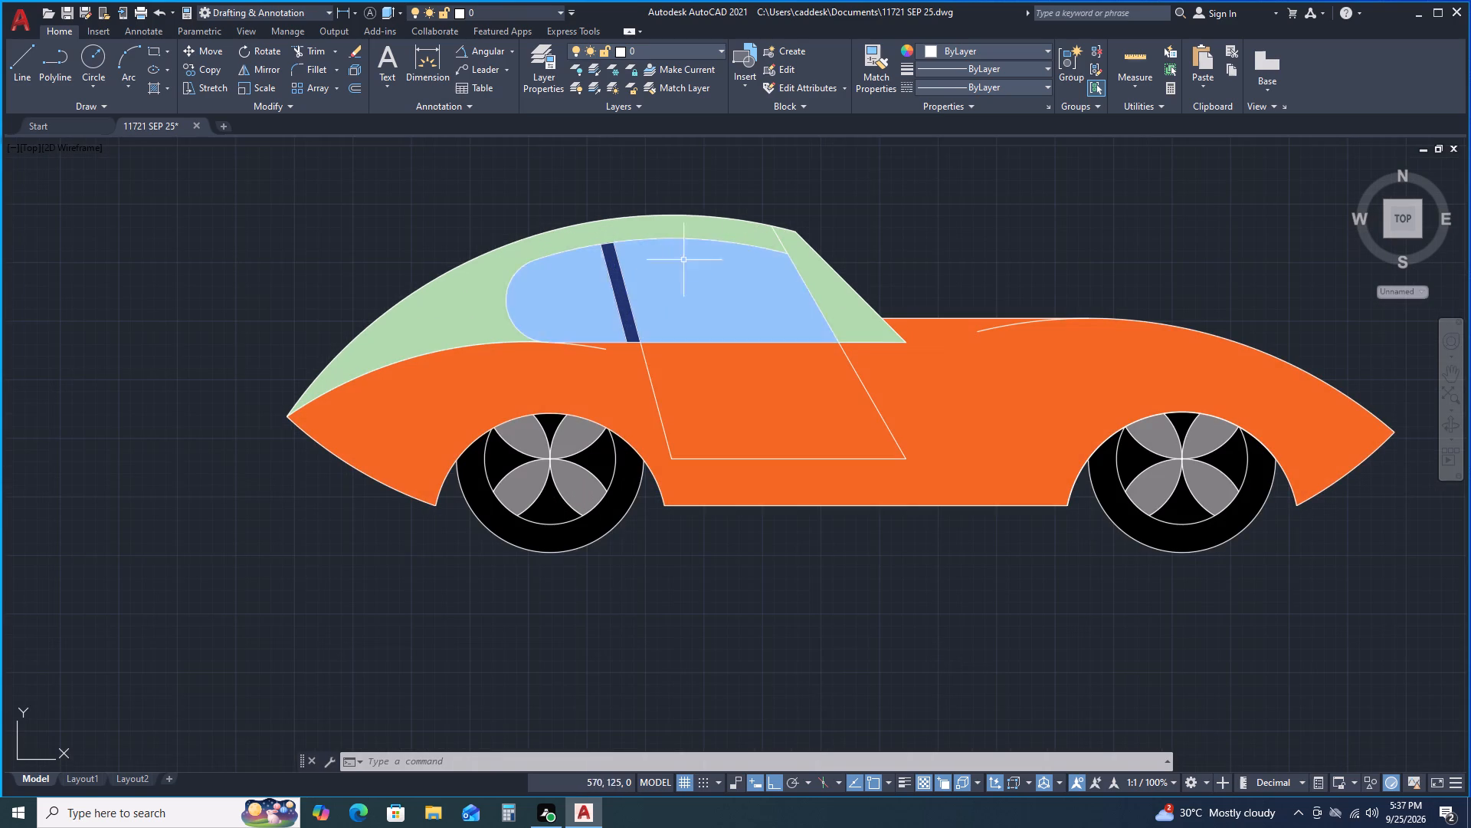
{"action": "scroll", "coordinate": [924, 286], "scroll_direction": "down", "scroll_amount": 1}
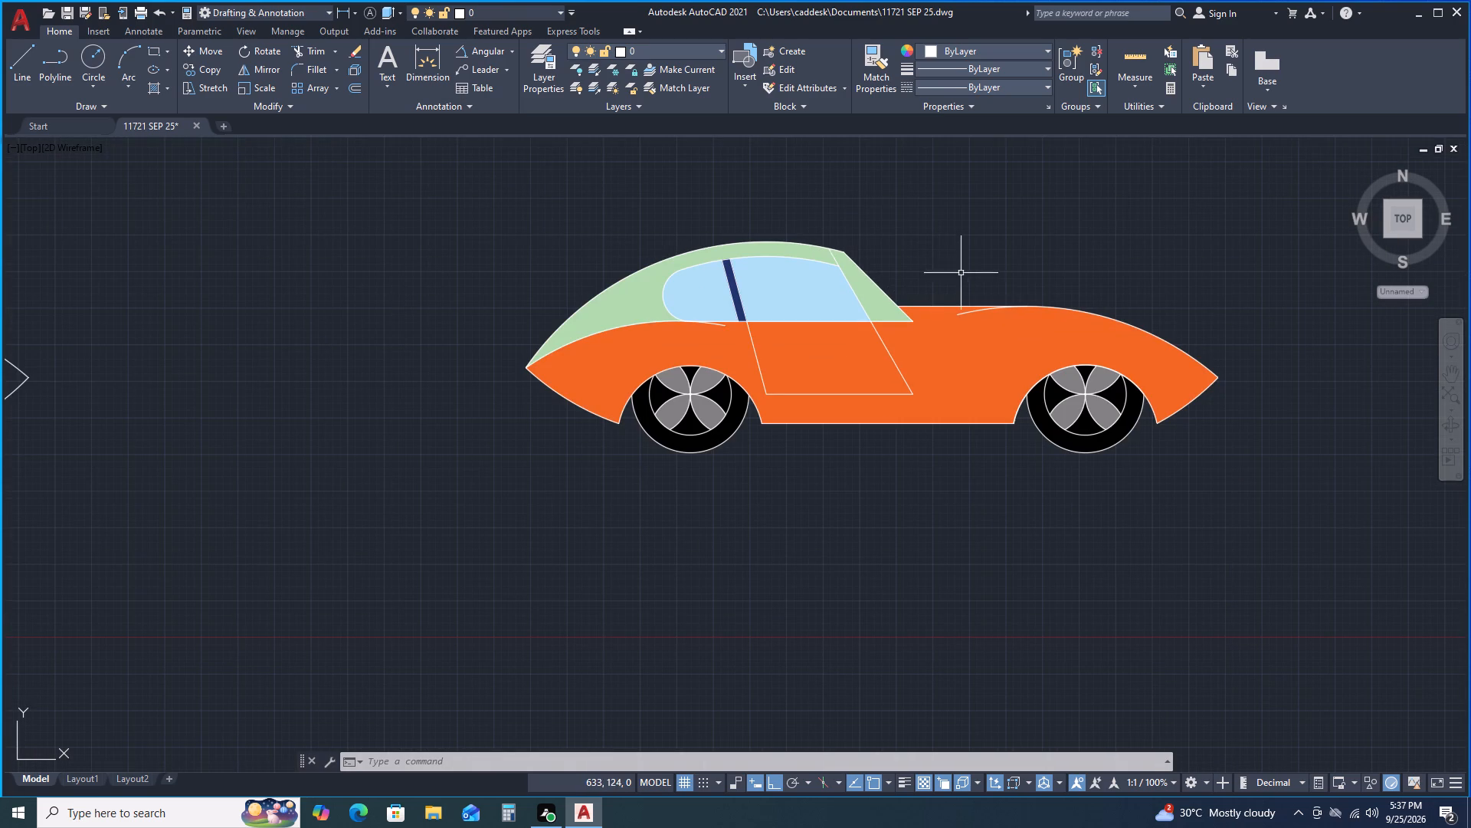
{"action": "scroll", "coordinate": [941, 383], "scroll_direction": "down", "scroll_amount": 1}
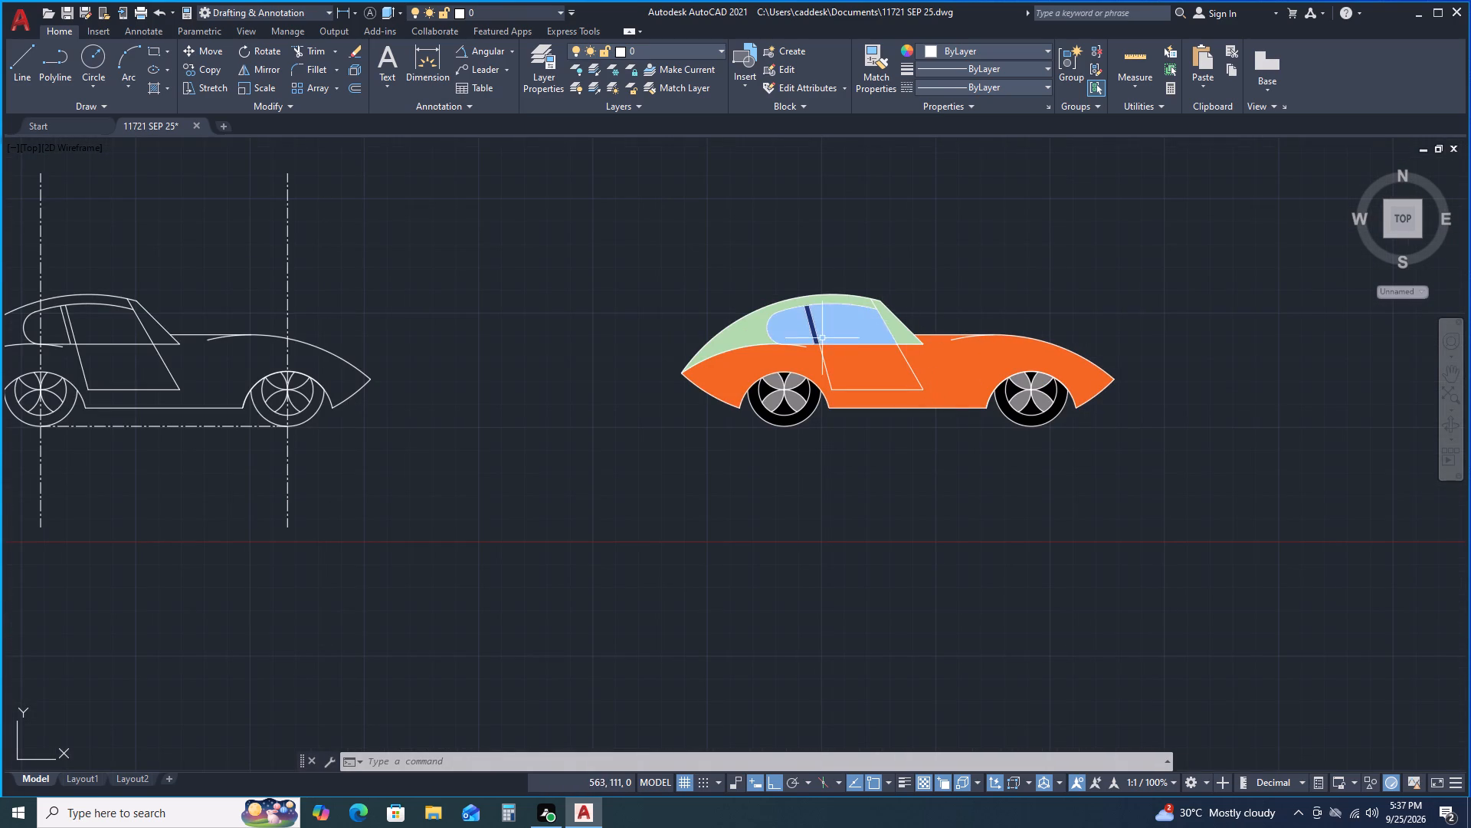
{"action": "scroll", "coordinate": [817, 338], "scroll_direction": "up", "scroll_amount": 2}
{"action": "middle_click_drag", "start_coordinate": [483, 312], "coordinate": [457, 593]}
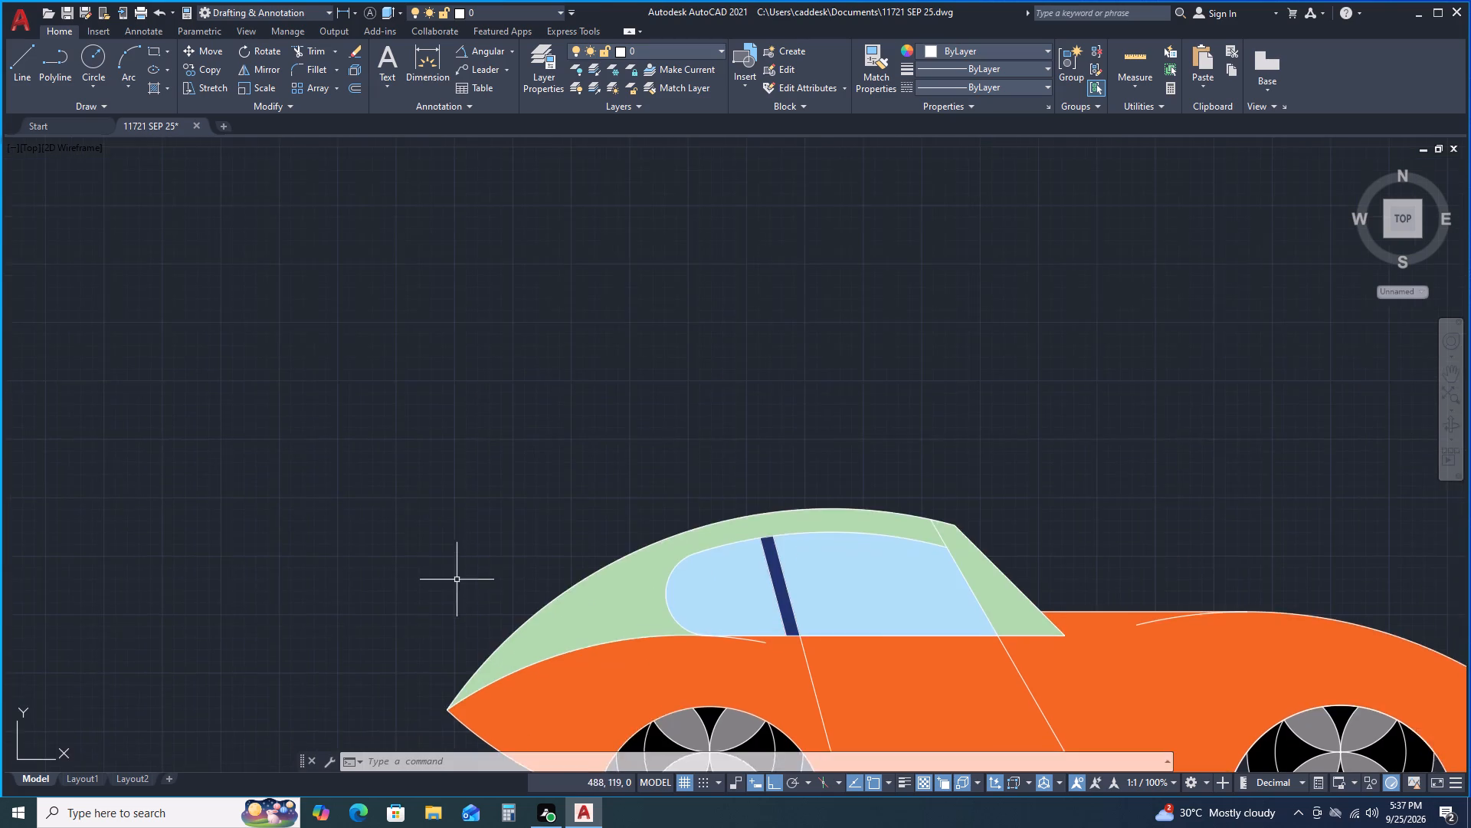
{"action": "scroll", "coordinate": [464, 567], "scroll_direction": "down", "scroll_amount": 2}
{"action": "middle_click_drag", "start_coordinate": [536, 533], "coordinate": [766, 501]}
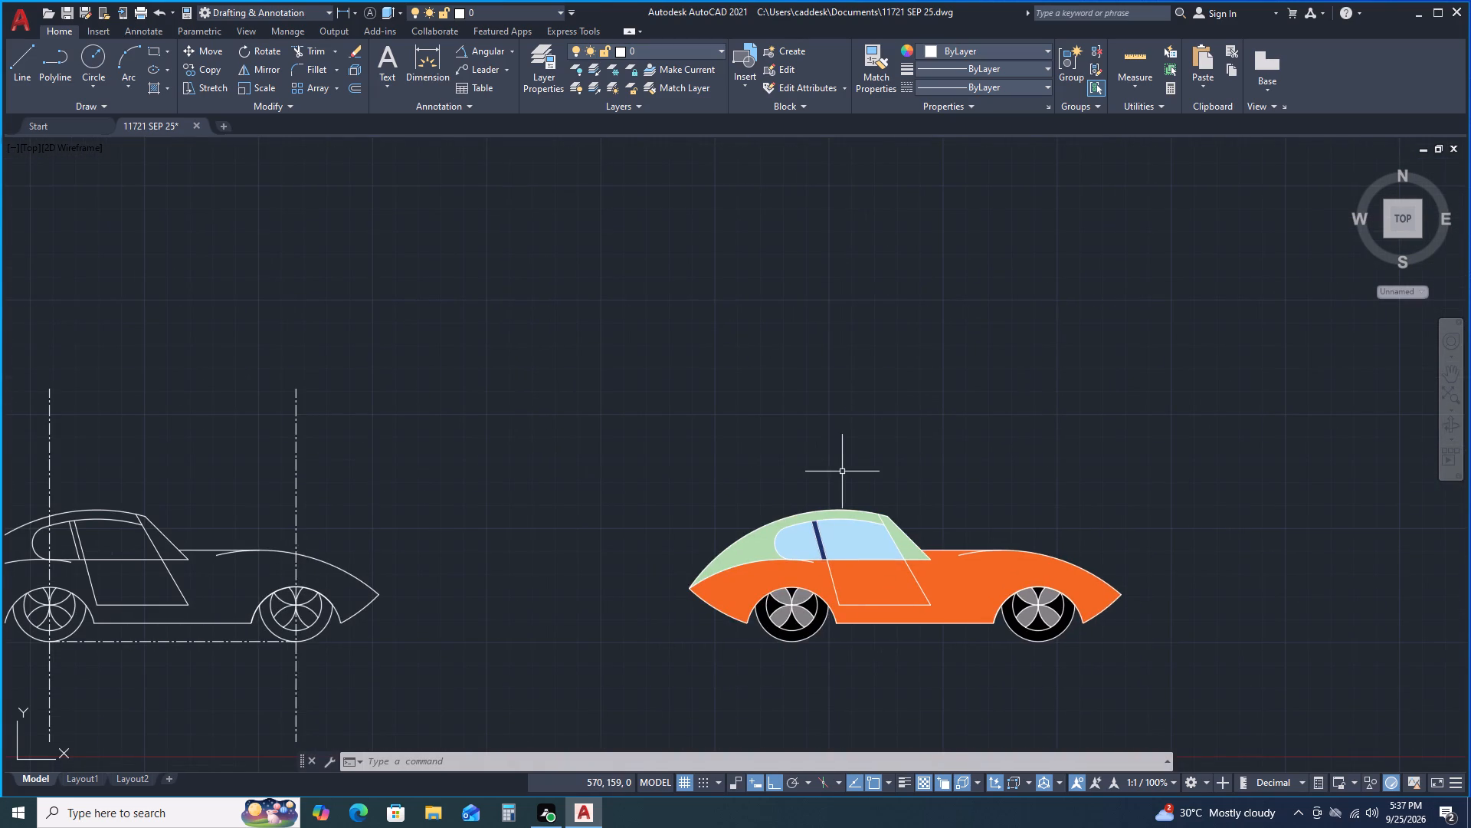
{"action": "middle_click_drag", "start_coordinate": [549, 516], "coordinate": [835, 426]}
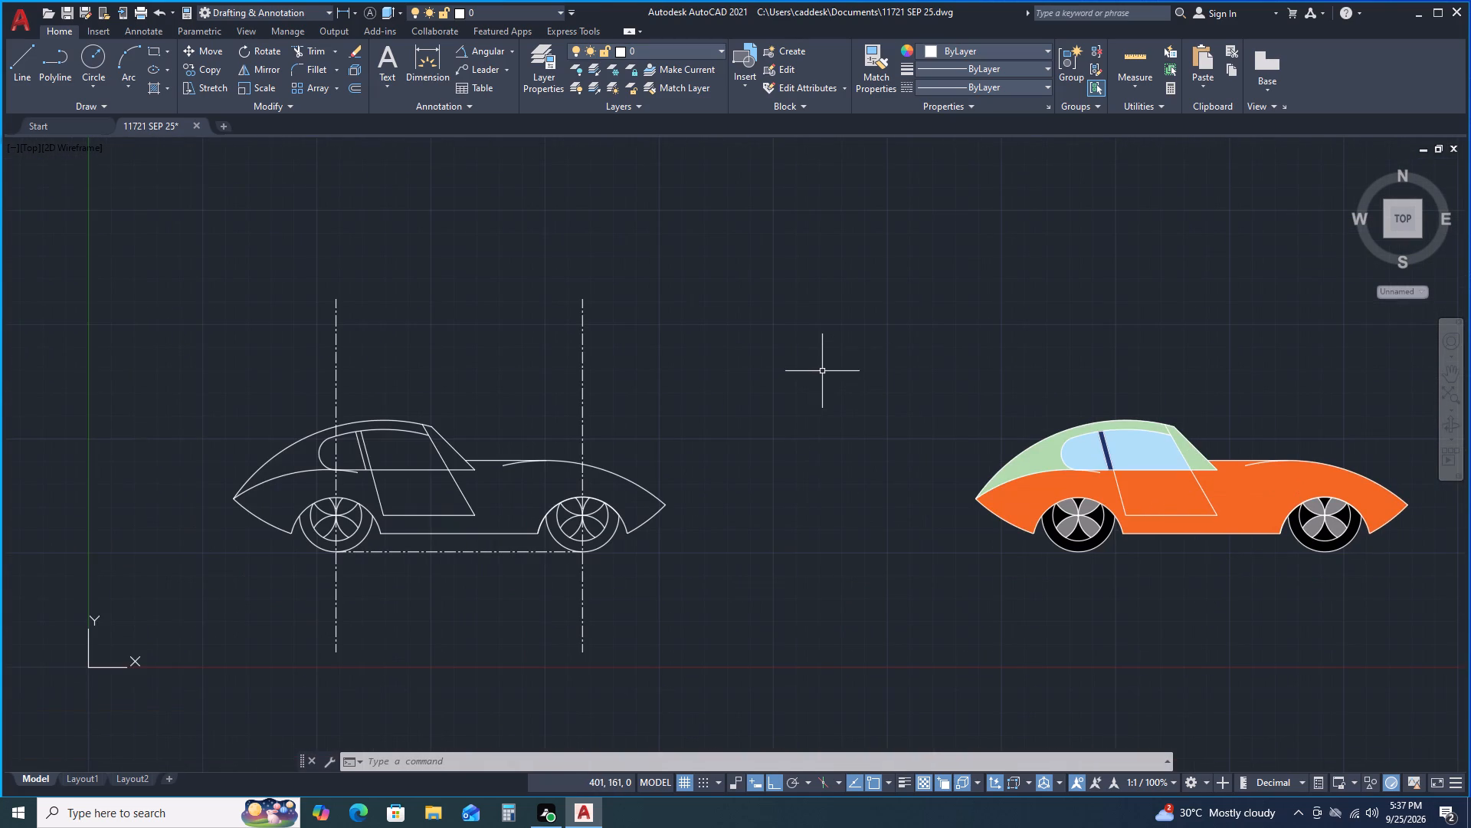
{"action": "scroll", "coordinate": [650, 363], "scroll_direction": "up", "scroll_amount": 1}
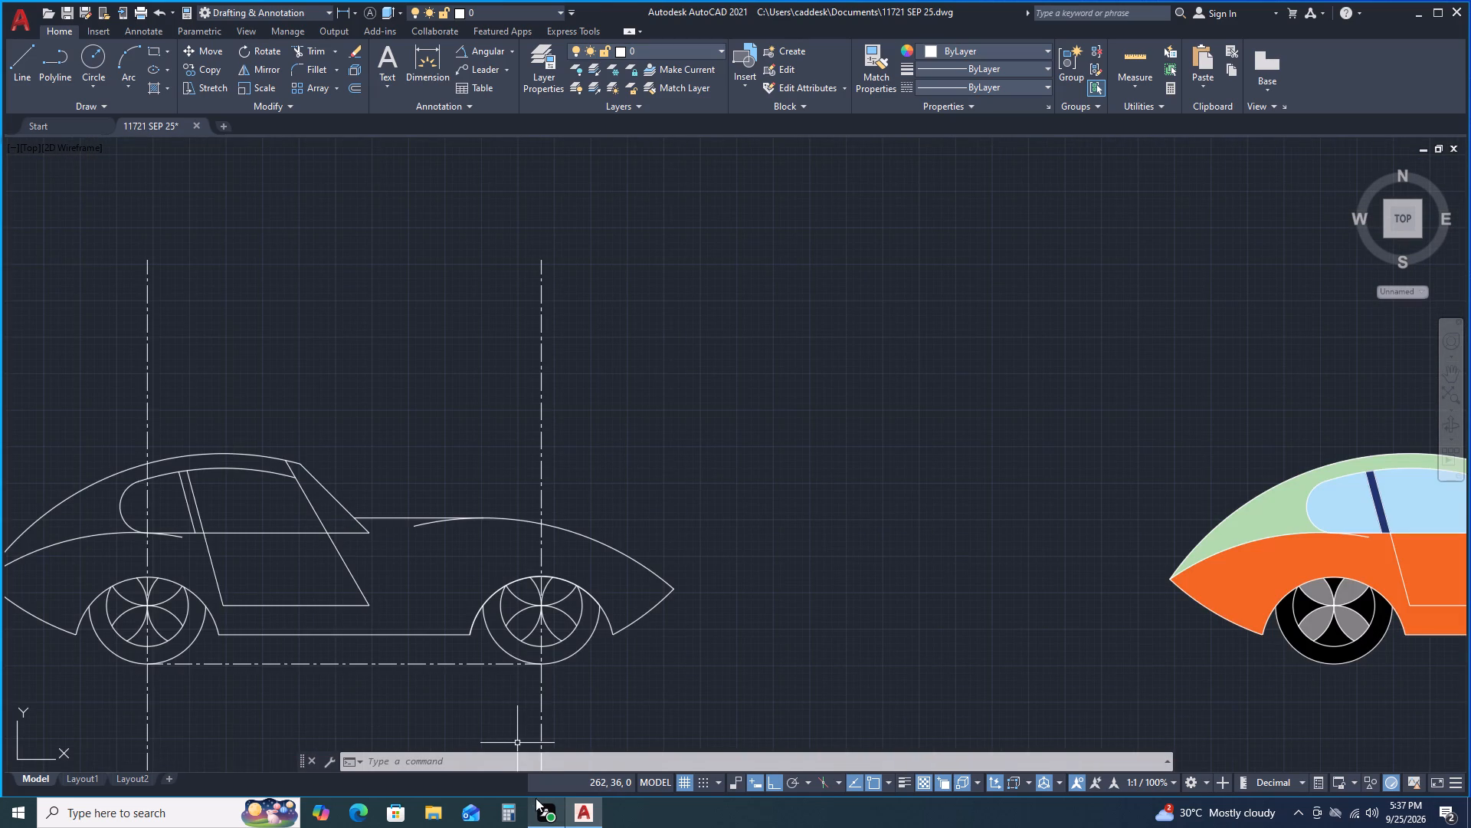
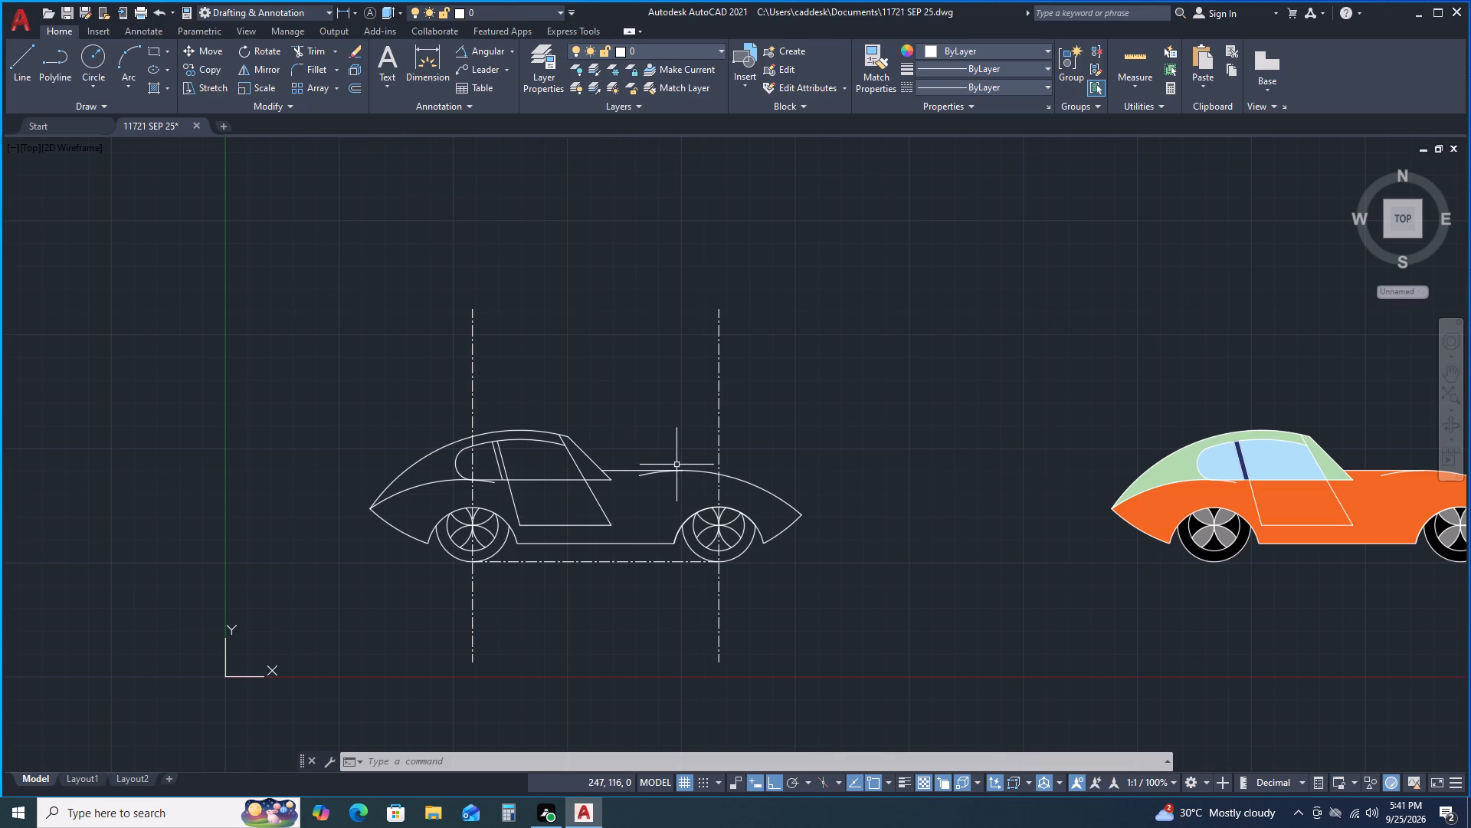
Apply a solid red hatch to the coloured car's lower body around the door.
{"action": "middle_click_drag", "start_coordinate": [1215, 609], "coordinate": [853, 577]}
{"action": "middle_click", "coordinate": [837, 573]}
{"action": "scroll", "coordinate": [1014, 499], "scroll_direction": "up", "scroll_amount": 1}
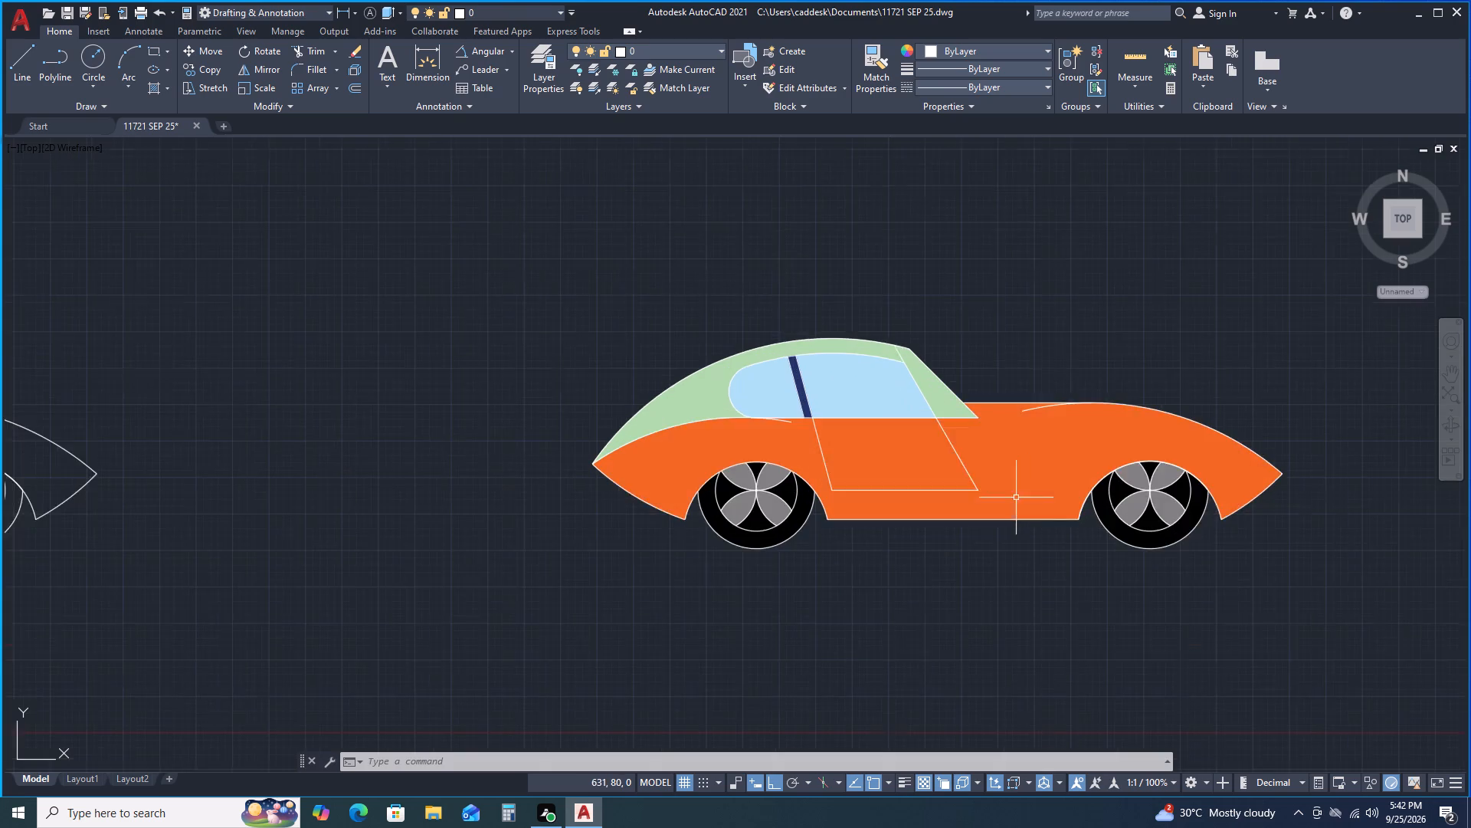
{"action": "scroll", "coordinate": [1019, 497], "scroll_direction": "up", "scroll_amount": 1}
{"action": "middle_click_drag", "start_coordinate": [1057, 344], "coordinate": [979, 483]}
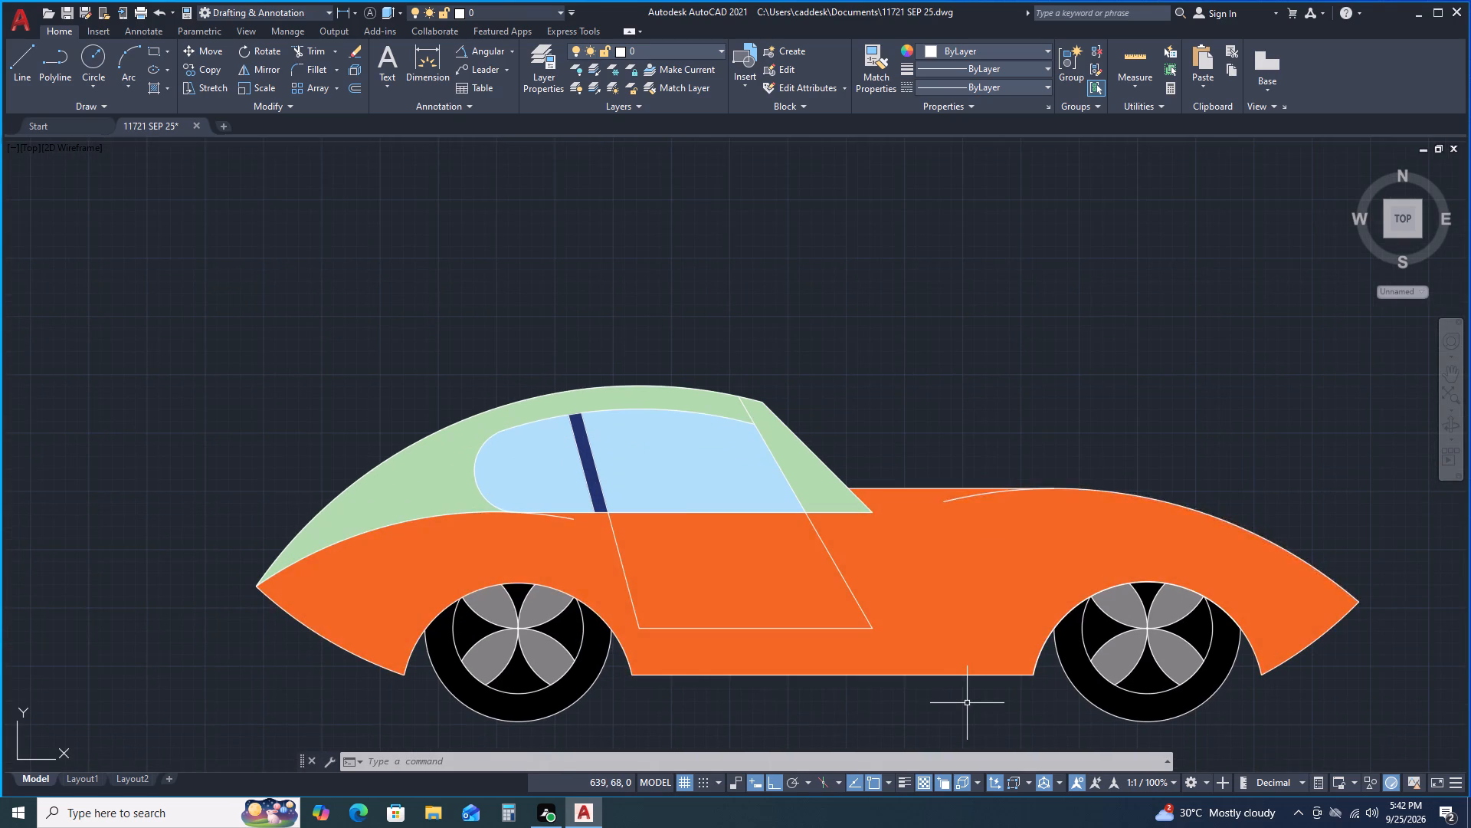
{"action": "scroll", "coordinate": [967, 705], "scroll_direction": "down", "scroll_amount": 1}
{"action": "middle_click", "coordinate": [901, 393]}
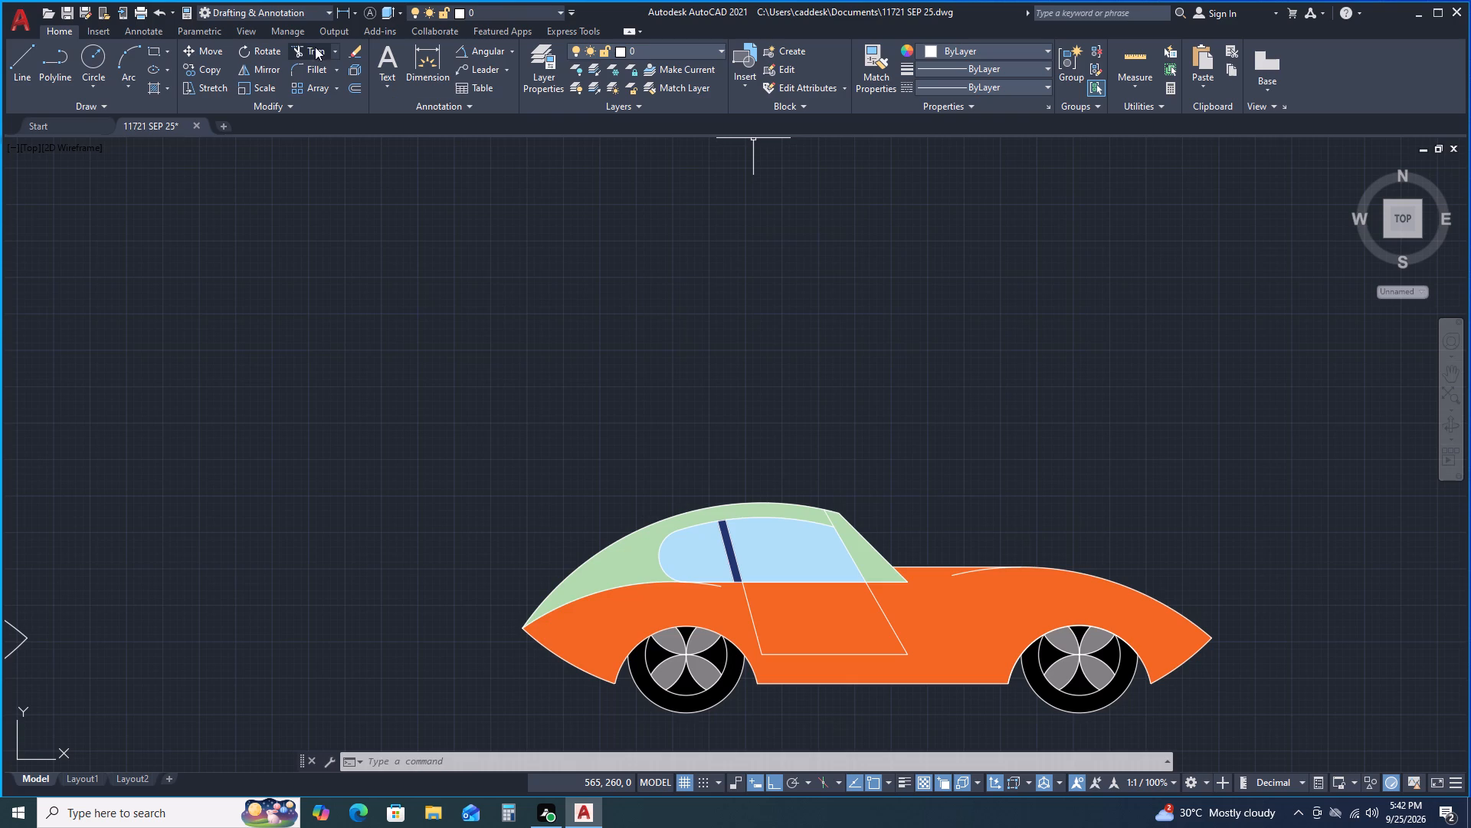
{"action": "left_click", "coordinate": [147, 85]}
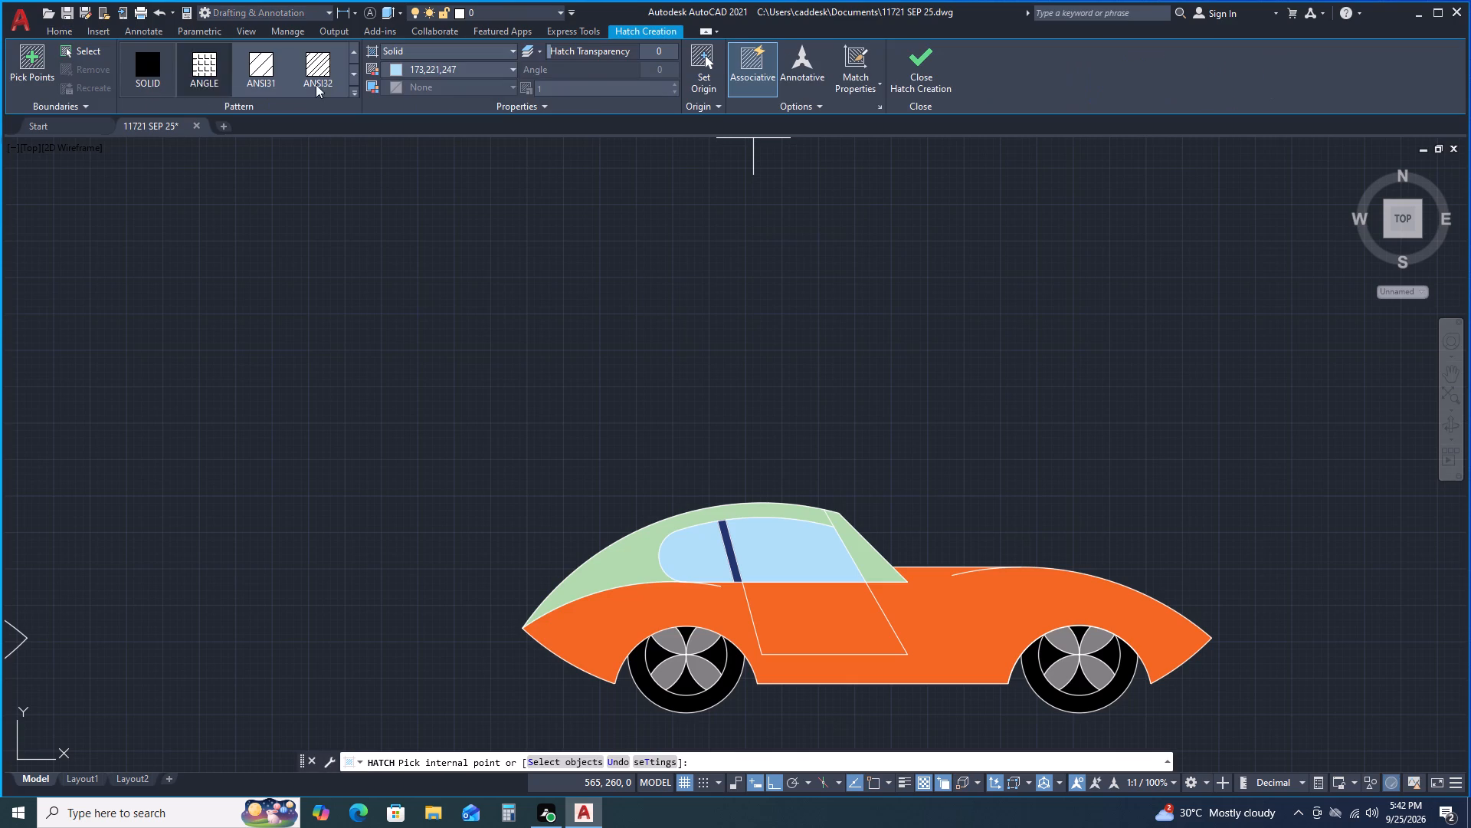
{"action": "left_click", "coordinate": [477, 71]}
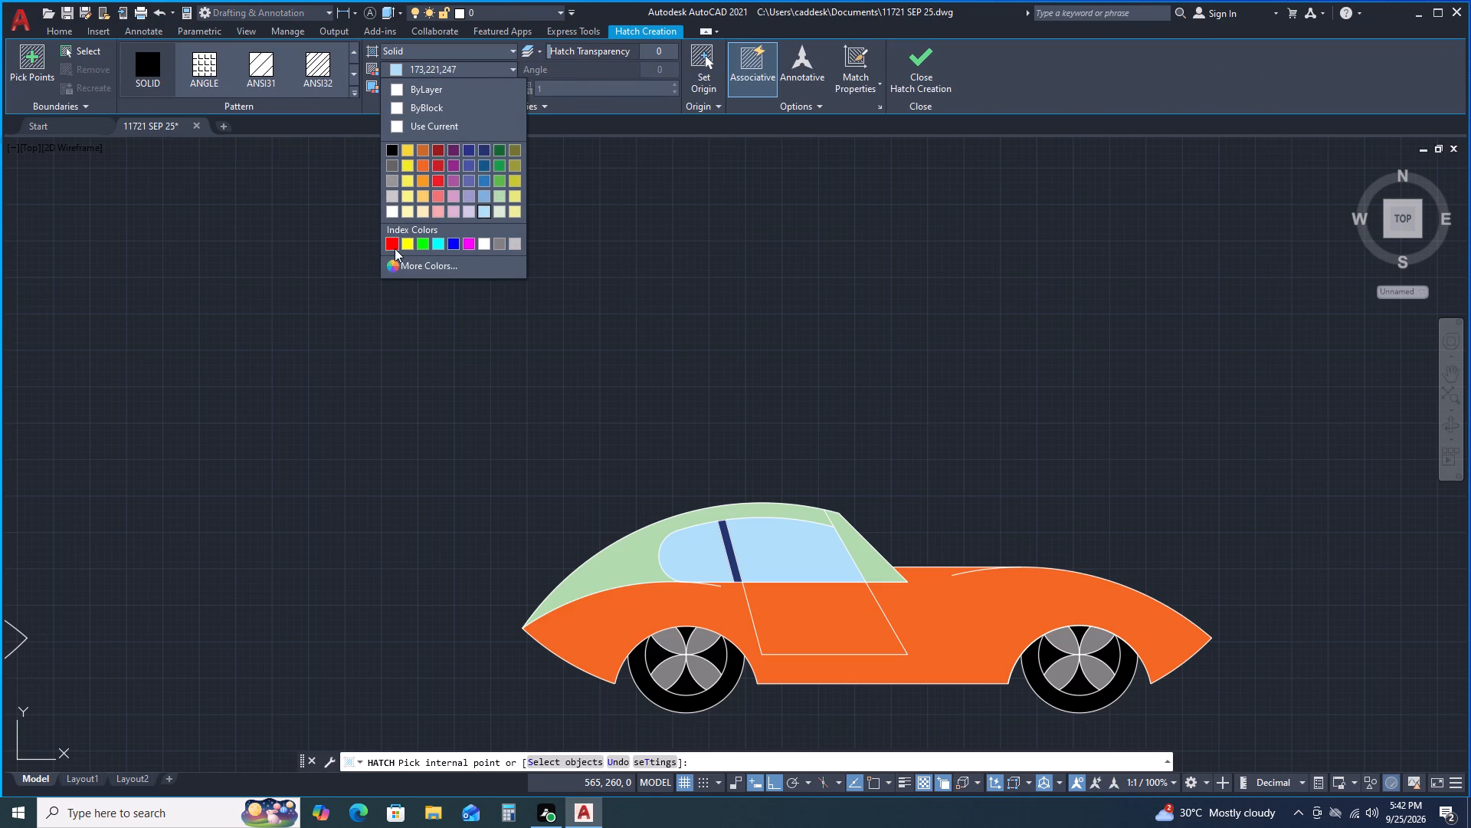
{"action": "left_click", "coordinate": [395, 248]}
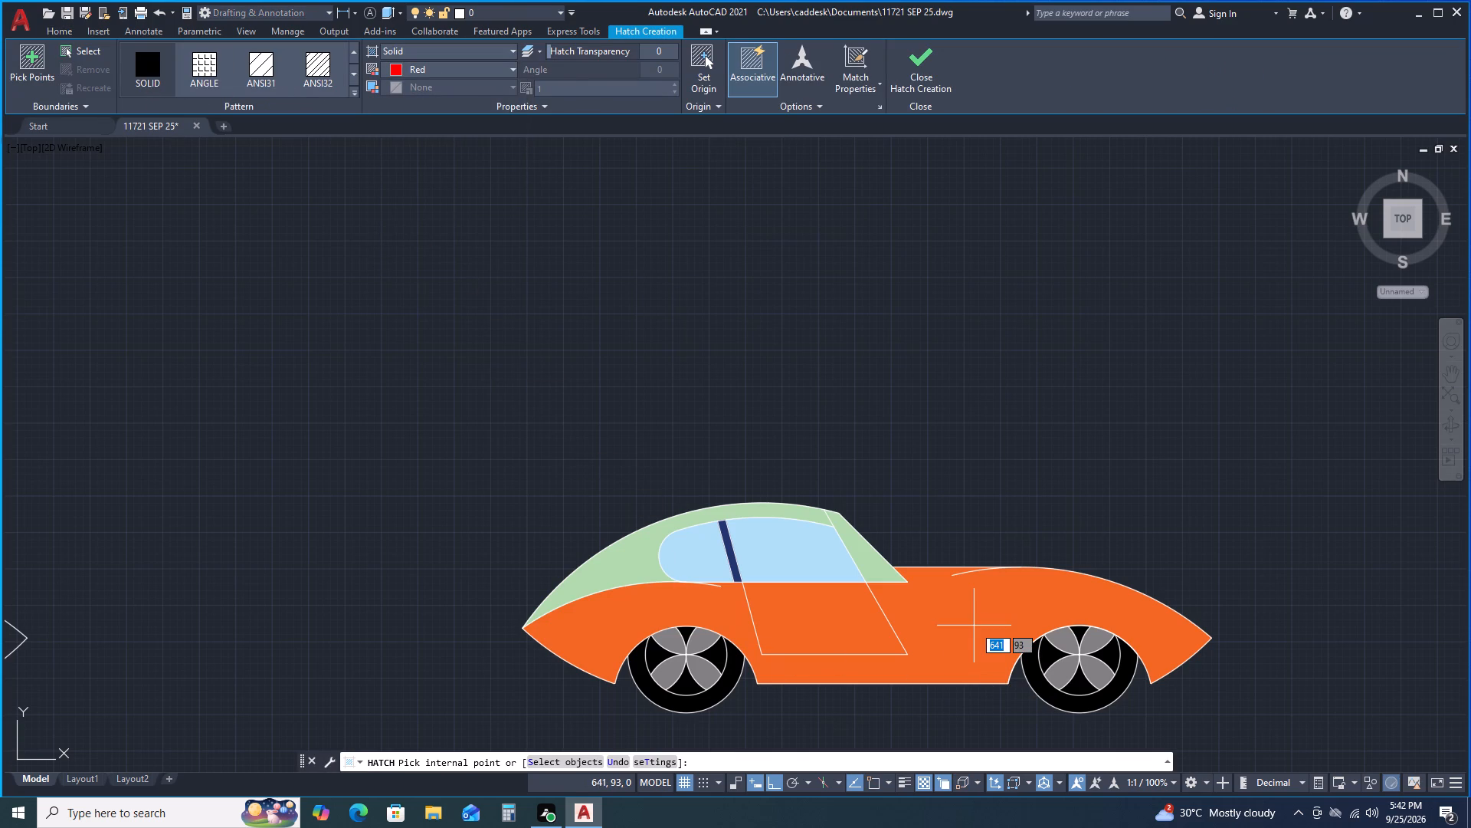
{"action": "left_click", "coordinate": [974, 626]}
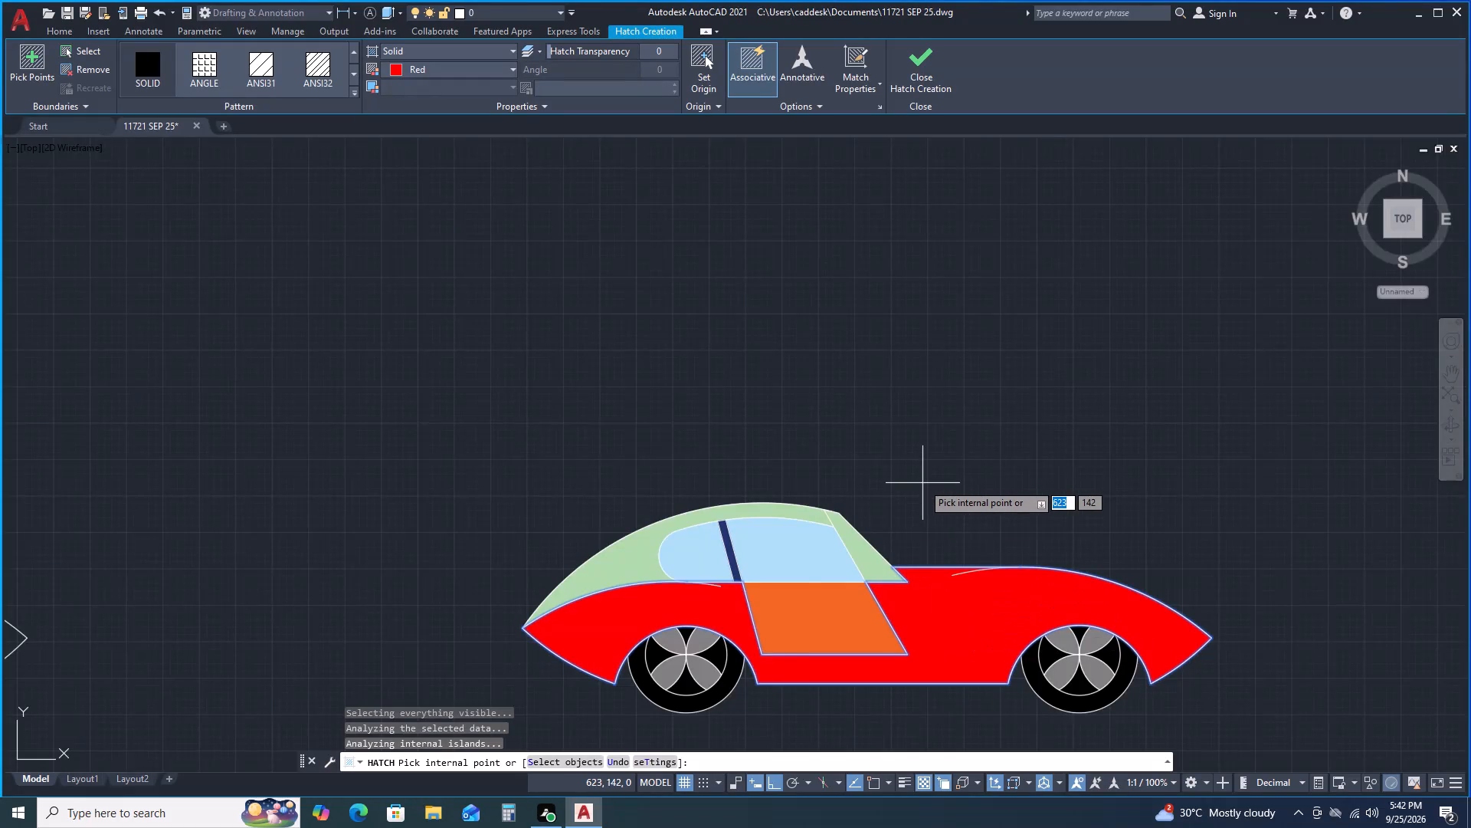
{"action": "scroll", "coordinate": [922, 483], "scroll_direction": "down", "scroll_amount": 1}
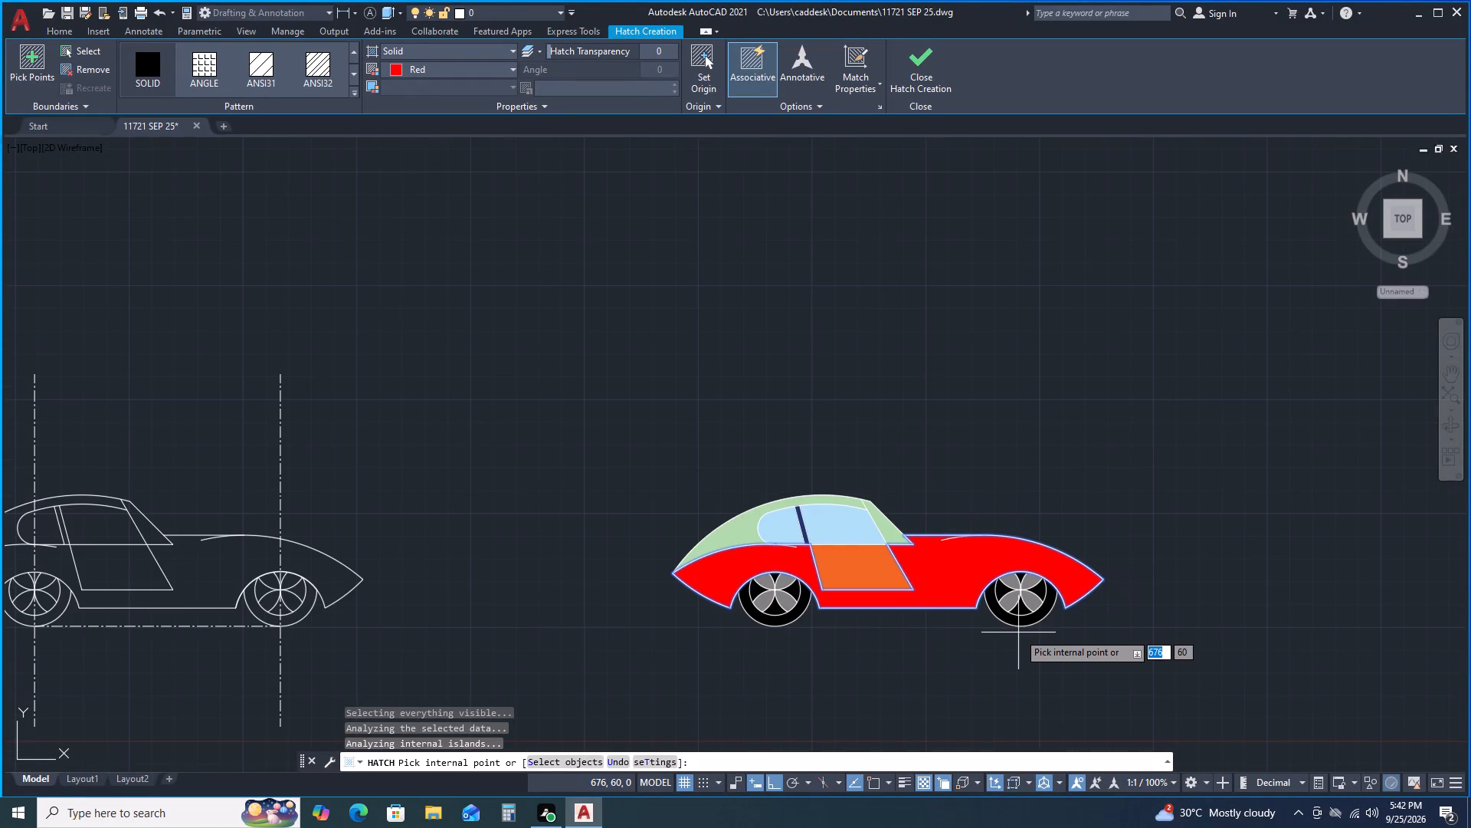
Change the new body hatch's colour to orange 242,103,34 and finish the hatch.
{"action": "left_click", "coordinate": [446, 71]}
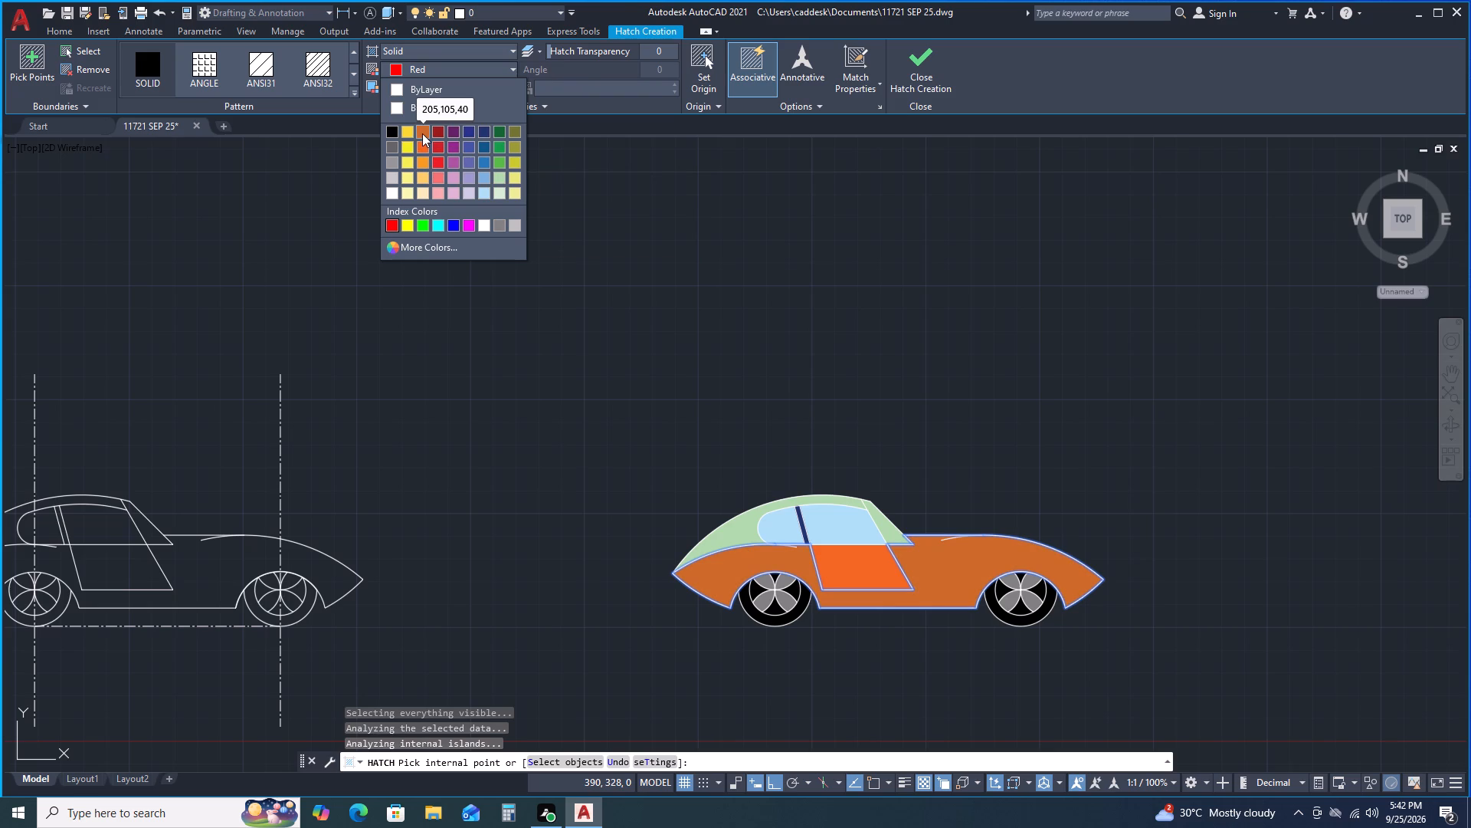
{"action": "left_click", "coordinate": [422, 142]}
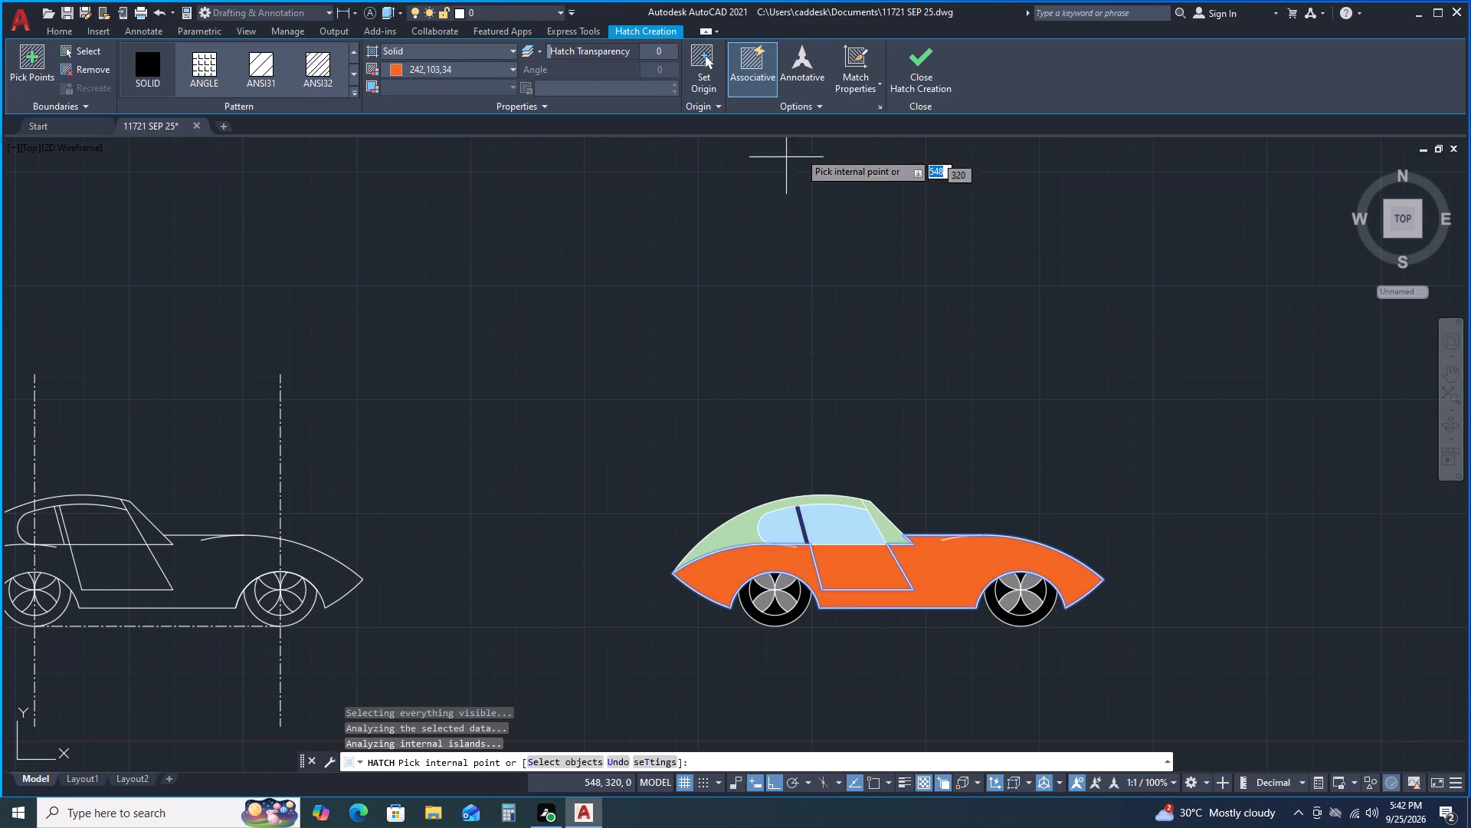
{"action": "left_click", "coordinate": [918, 89]}
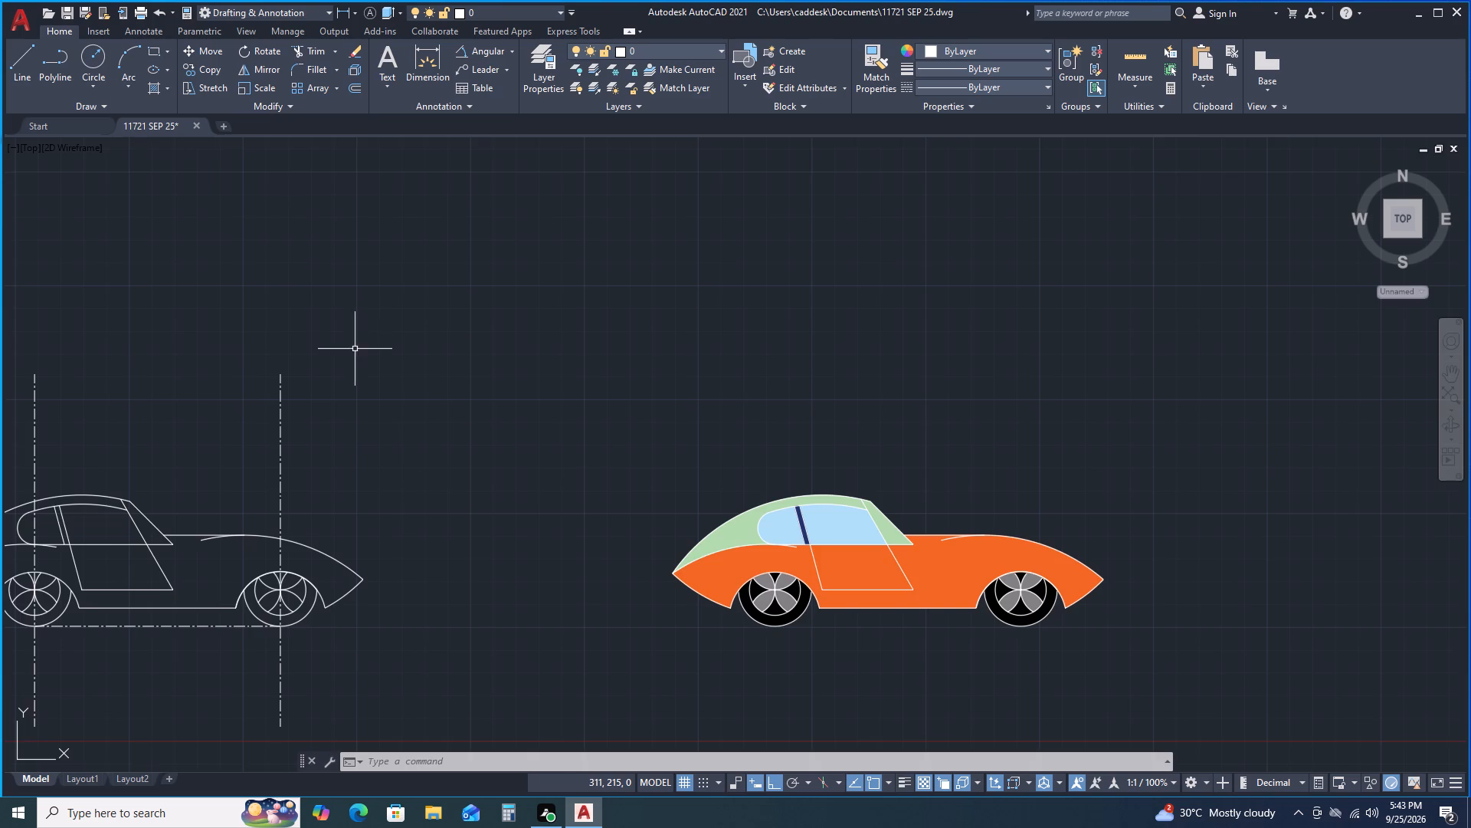
Start the Dimension command for the uncoloured outline car.
{"action": "middle_click_drag", "start_coordinate": [355, 349], "coordinate": [523, 361]}
{"action": "left_click", "coordinate": [424, 65]}
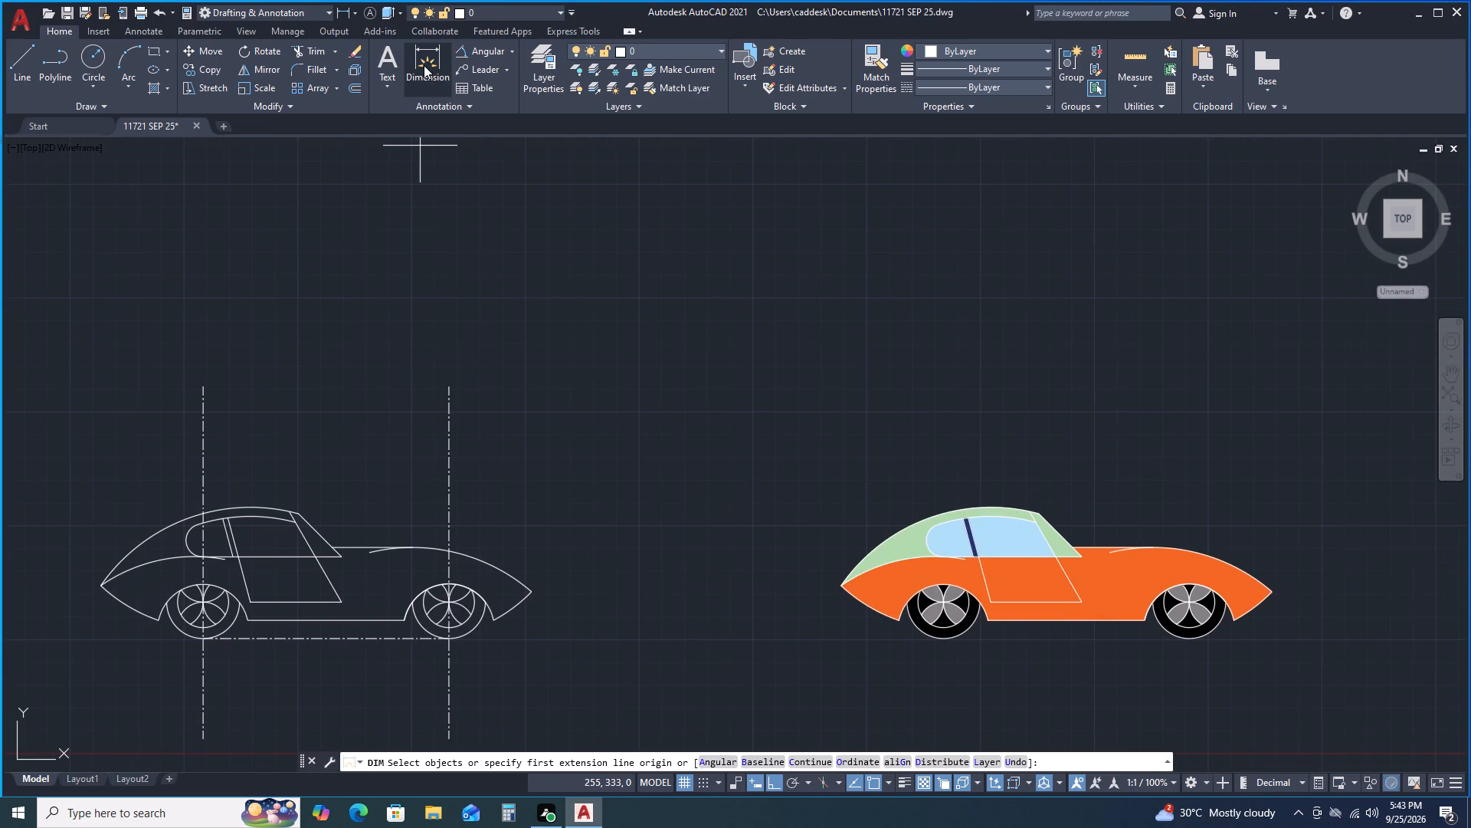
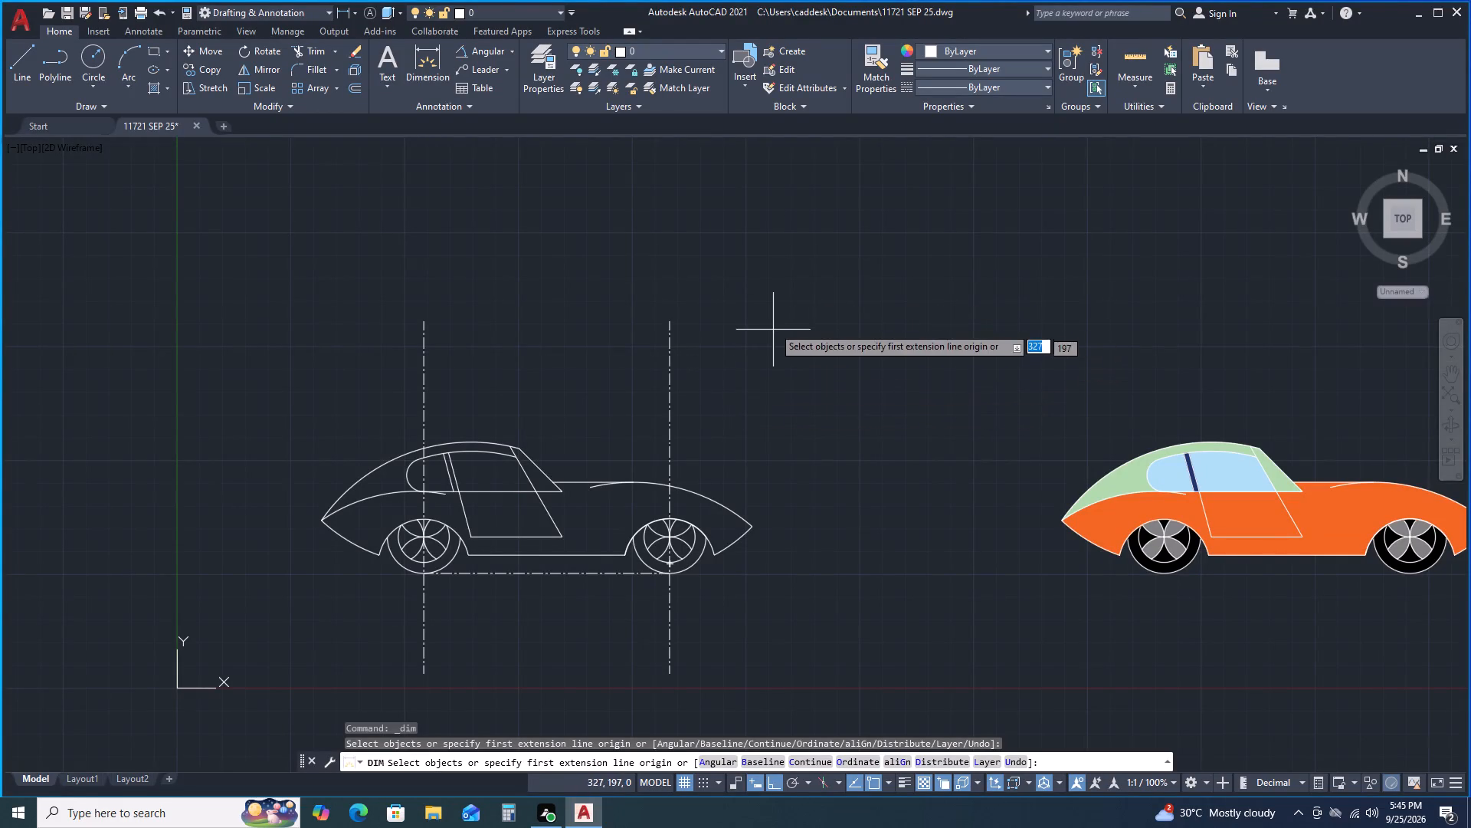
Examine the uncoloured outline car and the coloured copy side by side.
{"action": "middle_click_drag", "start_coordinate": [749, 406], "coordinate": [755, 365]}
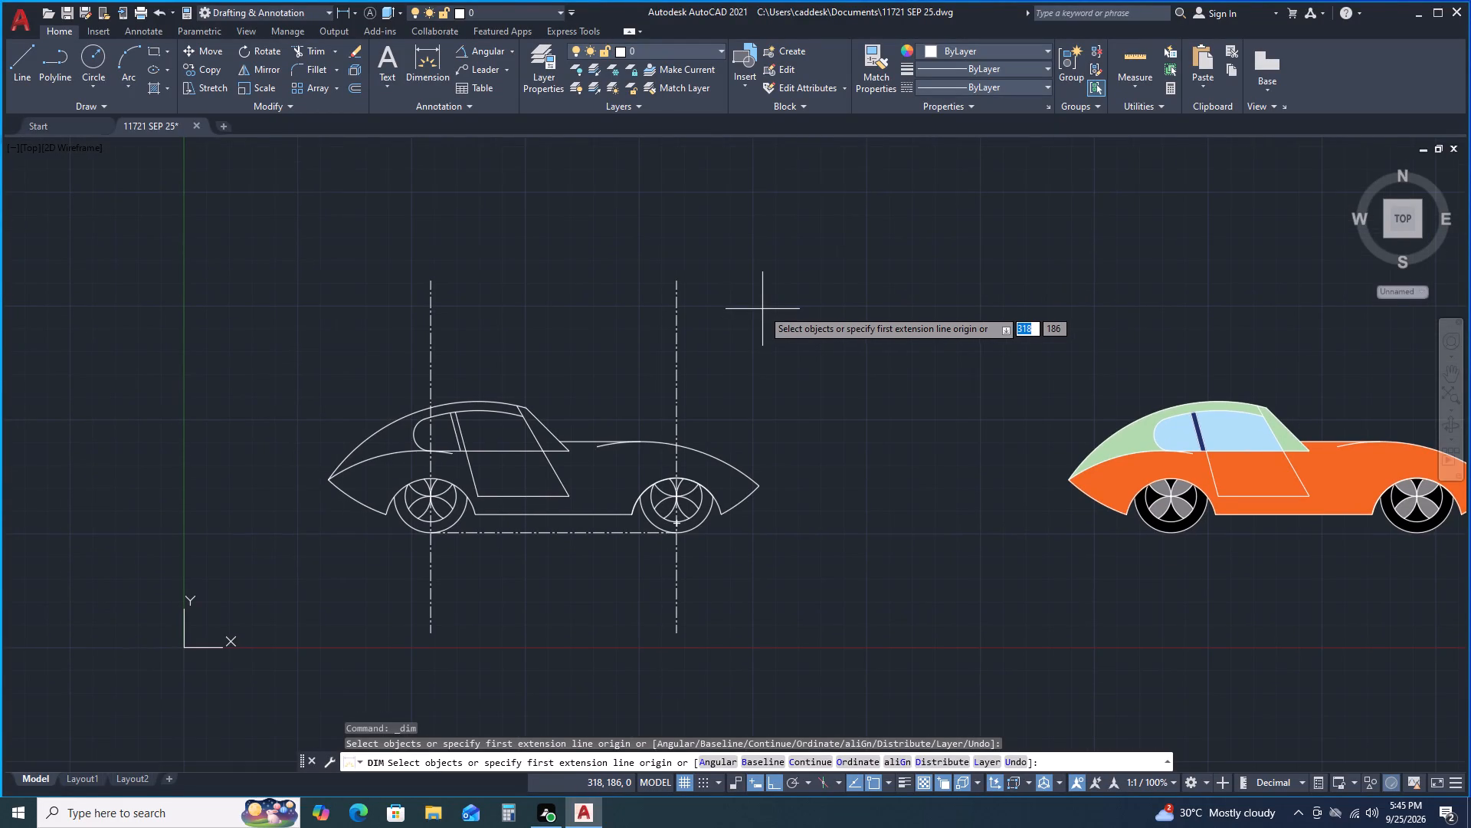
{"action": "scroll", "coordinate": [762, 309], "scroll_direction": "down", "scroll_amount": 1}
{"action": "middle_click_drag", "start_coordinate": [764, 514], "coordinate": [802, 384]}
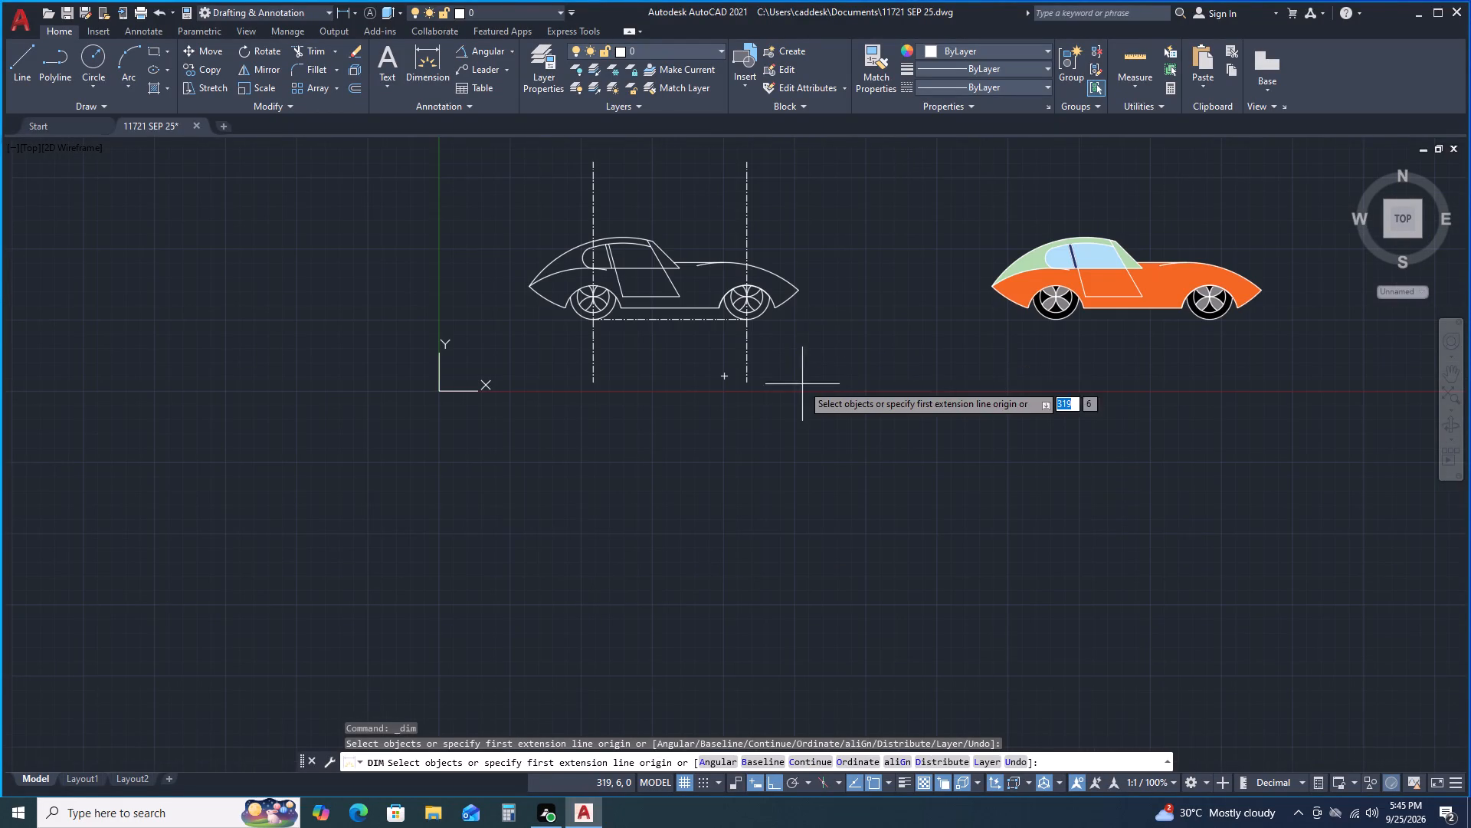
{"action": "scroll", "coordinate": [787, 455], "scroll_direction": "up", "scroll_amount": 1}
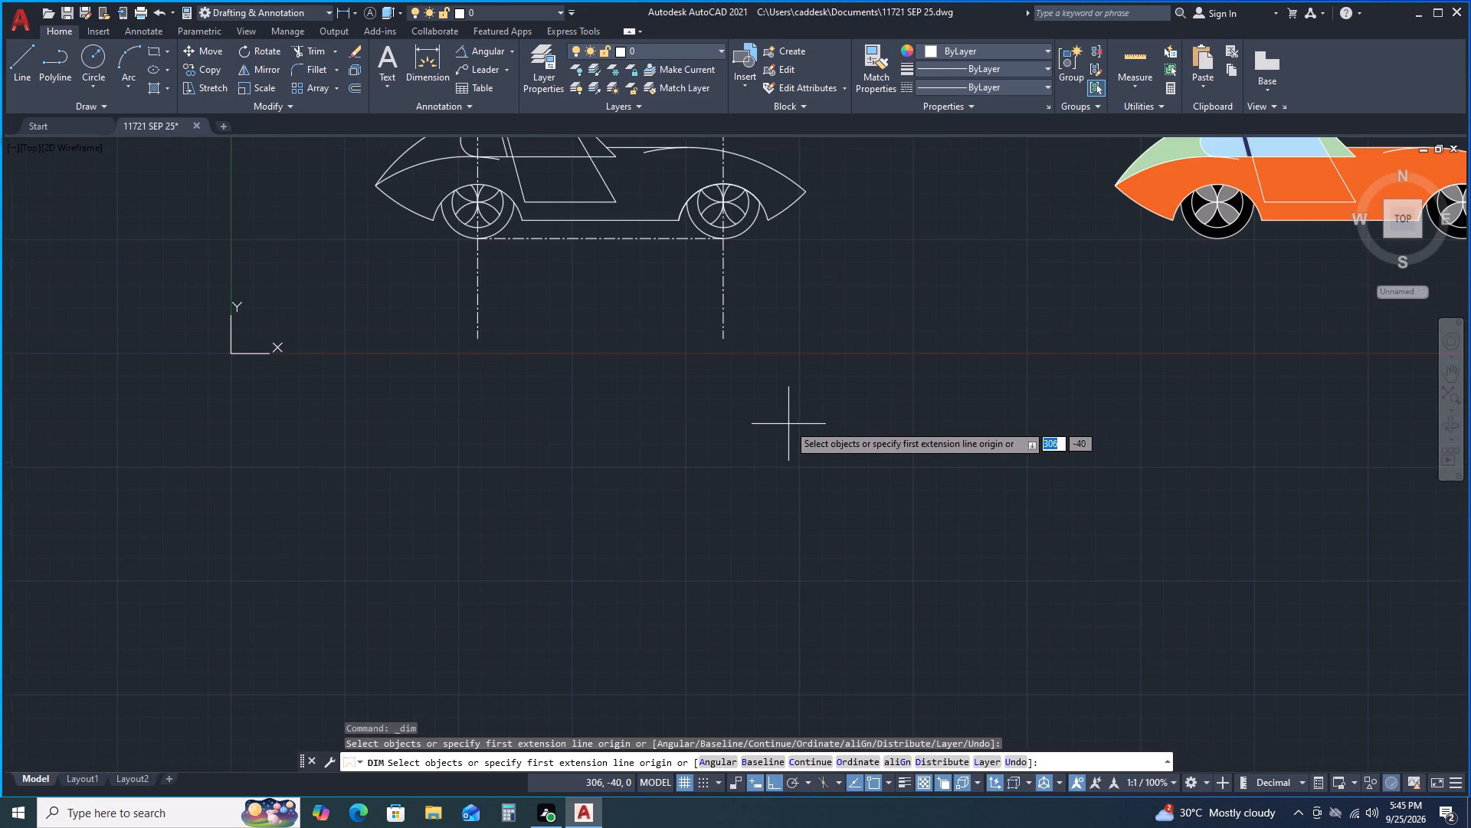
{"action": "scroll", "coordinate": [789, 395], "scroll_direction": "down", "scroll_amount": 1}
{"action": "middle_click_drag", "start_coordinate": [836, 418], "coordinate": [828, 445]}
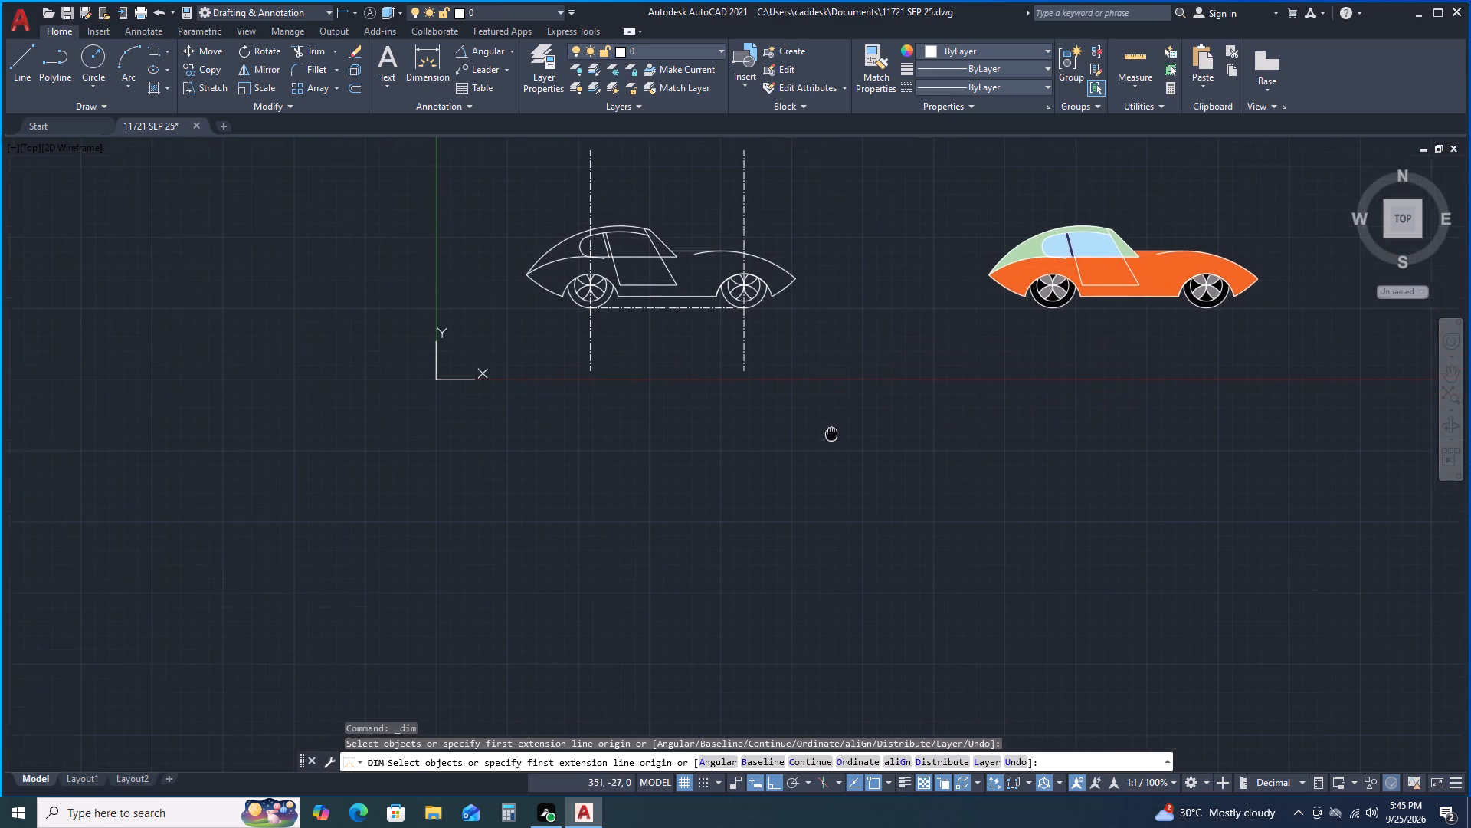
{"action": "middle_click_drag", "start_coordinate": [828, 445], "coordinate": [823, 460]}
{"action": "middle_click_drag", "start_coordinate": [813, 413], "coordinate": [807, 433]}
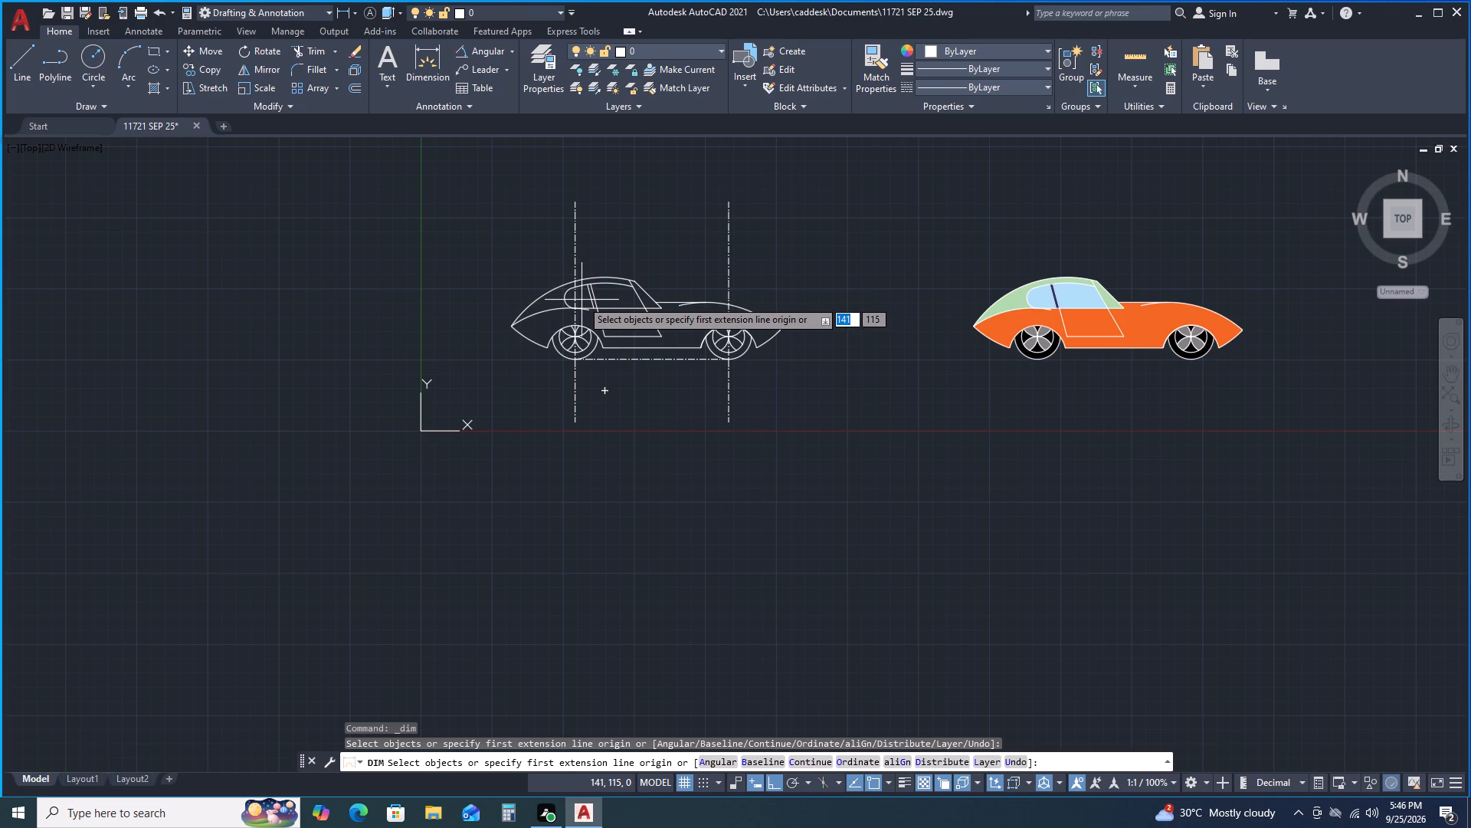
{"action": "scroll", "coordinate": [1132, 378], "scroll_direction": "up", "scroll_amount": 2}
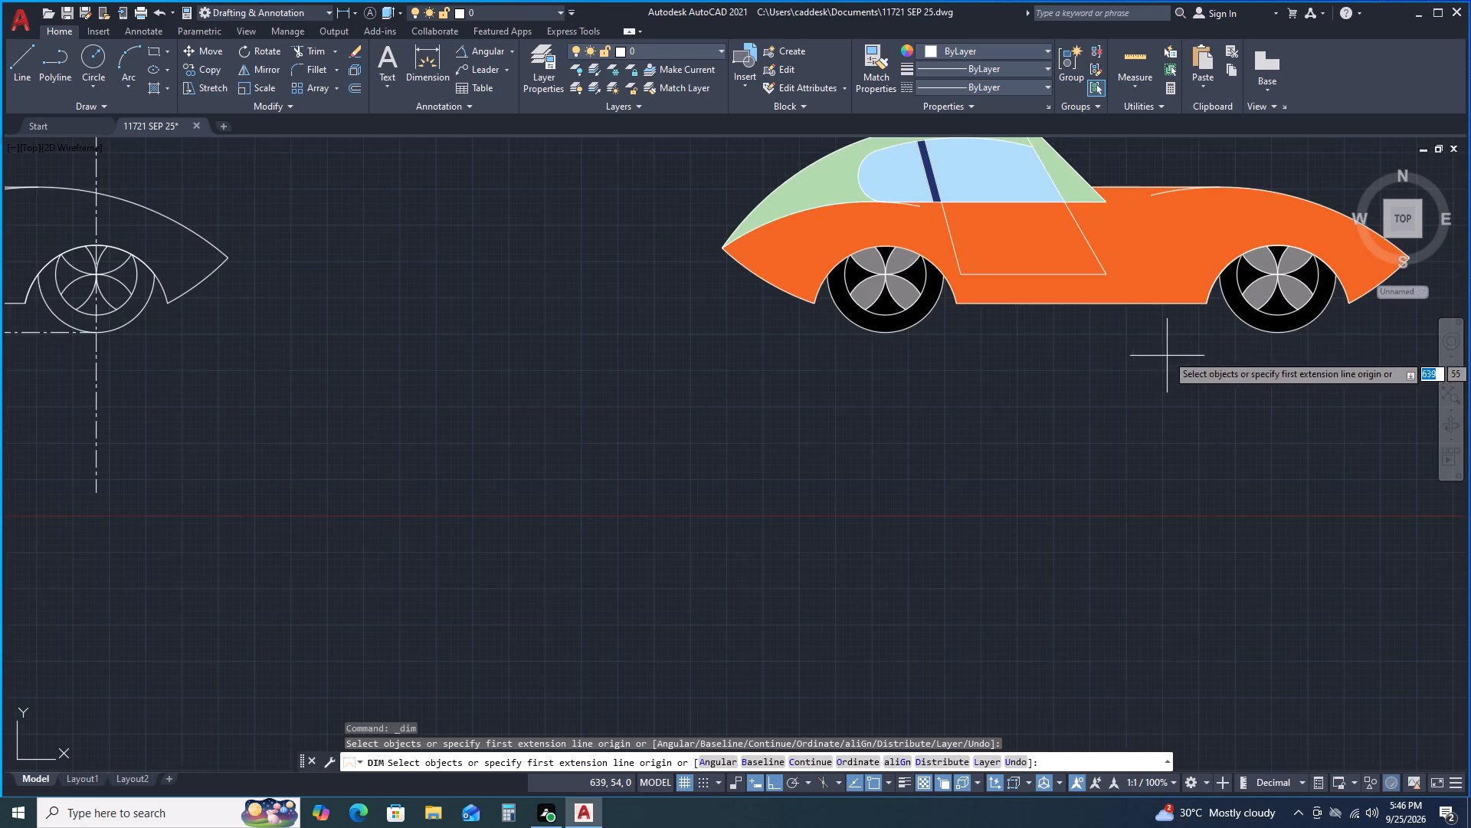
{"action": "middle_click_drag", "start_coordinate": [1139, 428], "coordinate": [1136, 521]}
{"action": "middle_click", "coordinate": [1133, 523]}
{"action": "scroll", "coordinate": [1133, 523], "scroll_direction": "down", "scroll_amount": 1}
{"action": "scroll", "coordinate": [1151, 361], "scroll_direction": "up", "scroll_amount": 2}
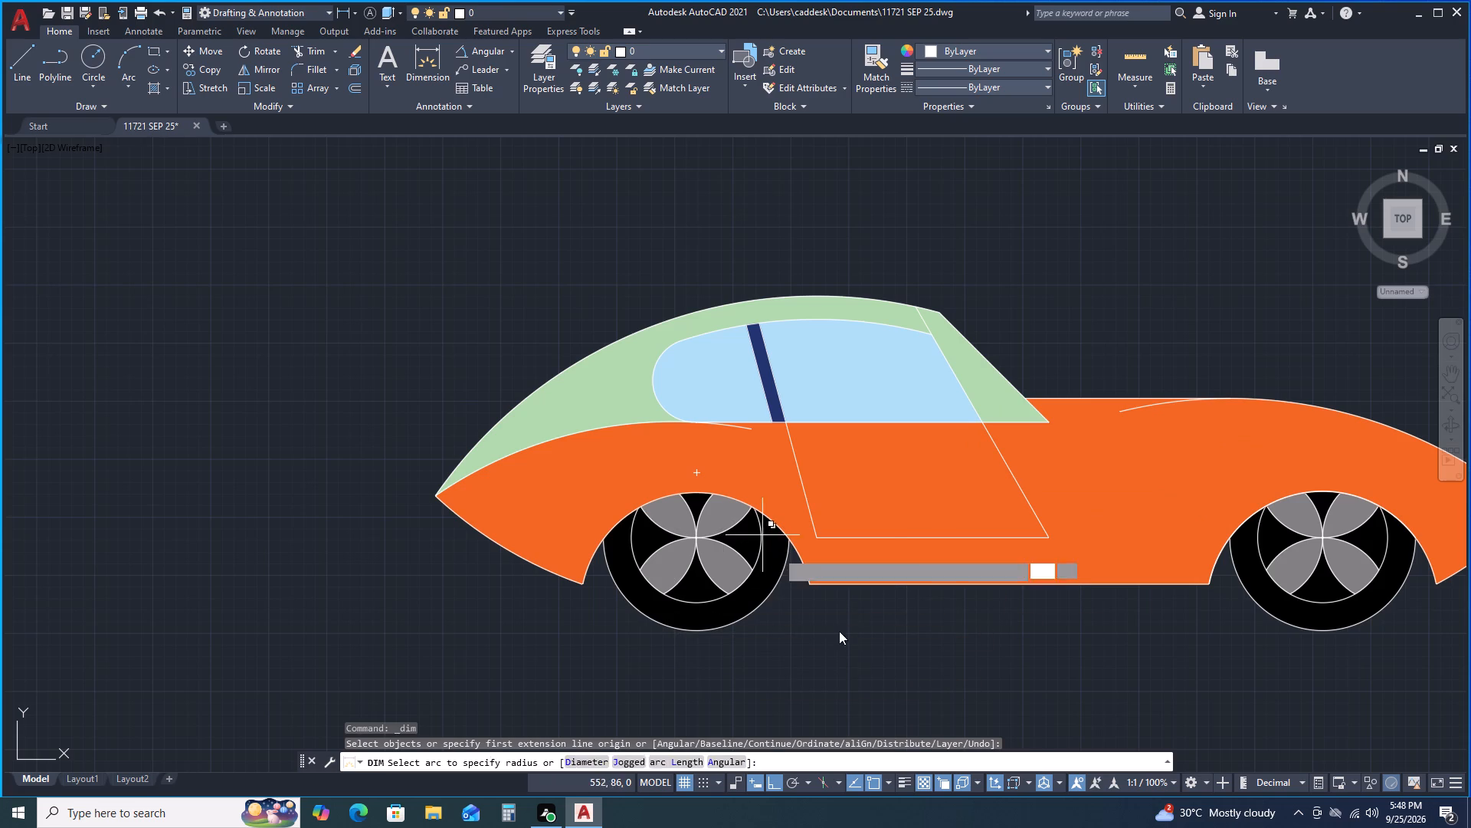
{"action": "middle_click", "coordinate": [404, 592]}
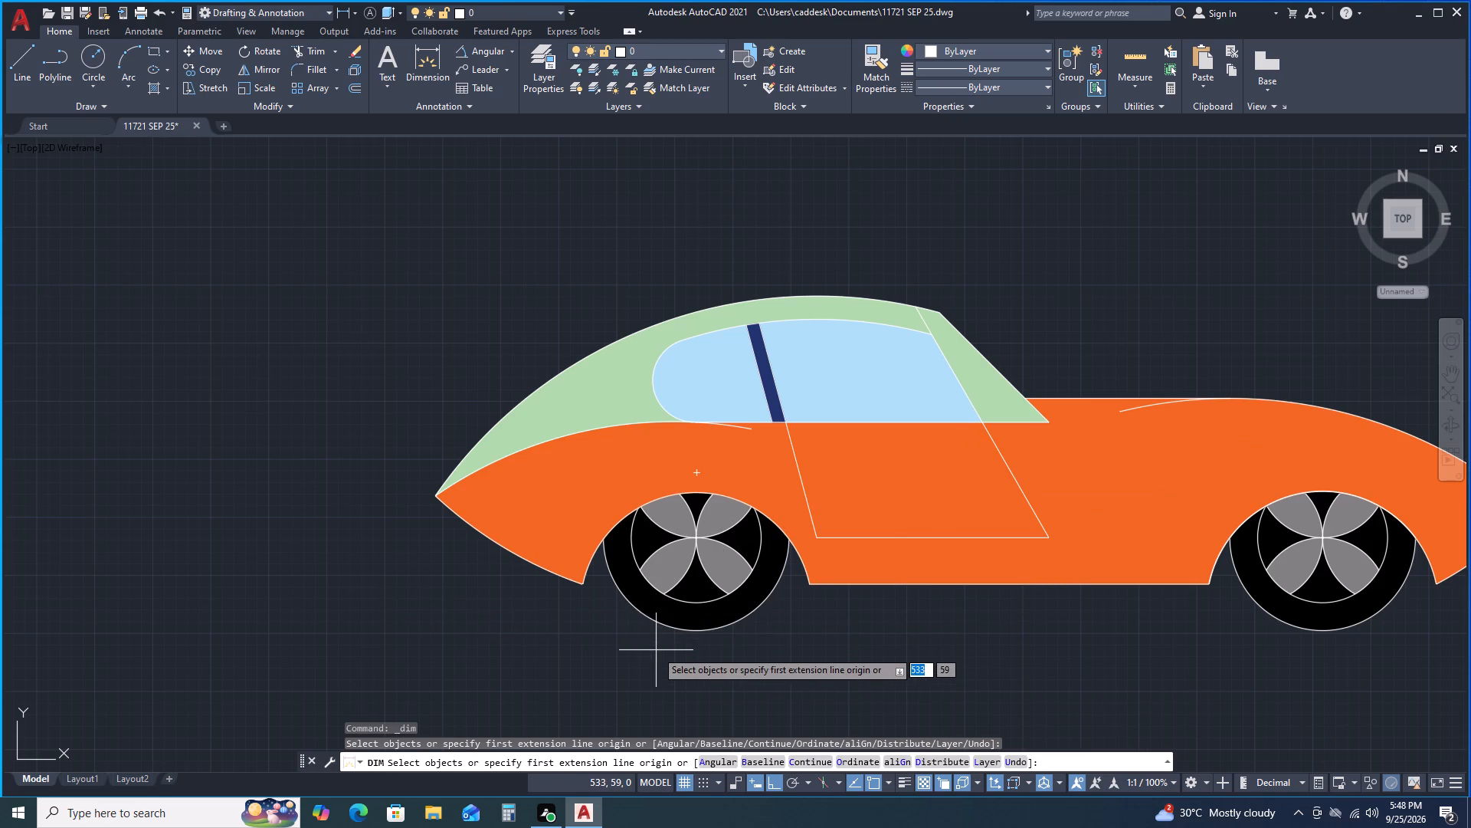
{"action": "scroll", "coordinate": [642, 659], "scroll_direction": "down", "scroll_amount": 2}
{"action": "middle_click_drag", "start_coordinate": [370, 629], "coordinate": [547, 481]}
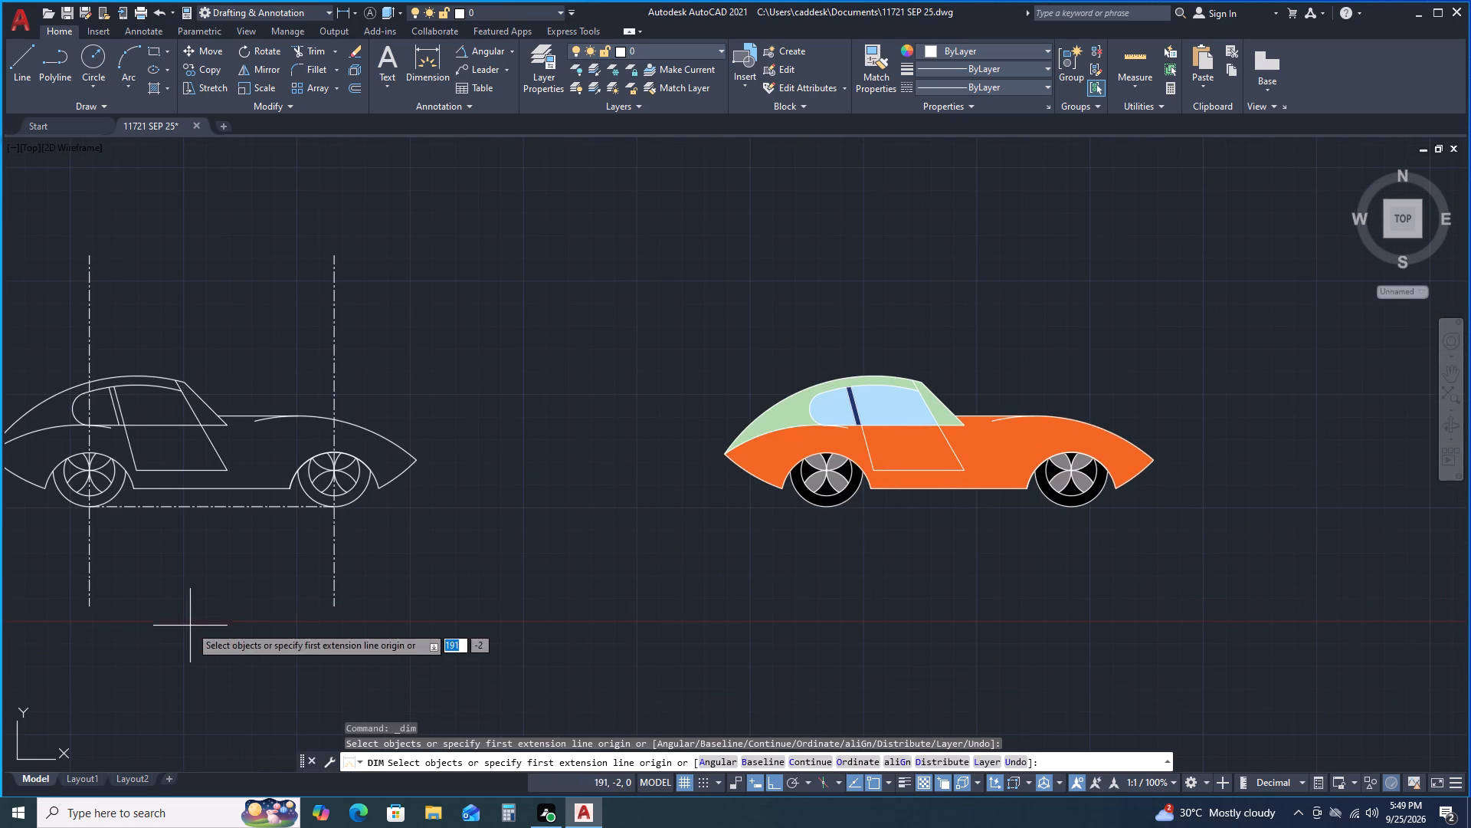
{"action": "middle_click_drag", "start_coordinate": [441, 576], "coordinate": [911, 493]}
{"action": "middle_click", "coordinate": [956, 482]}
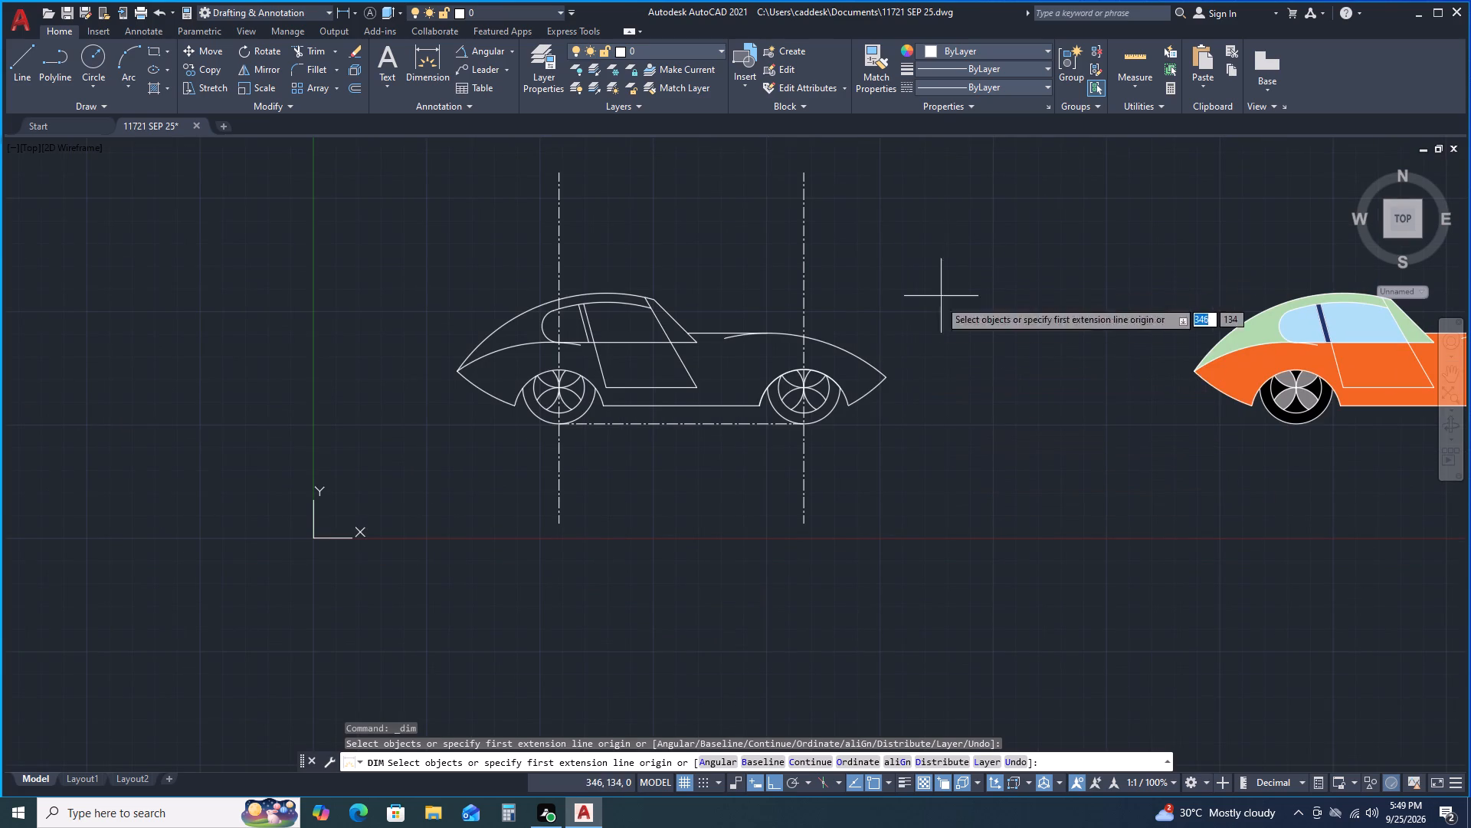
{"action": "middle_click", "coordinate": [919, 366]}
{"action": "middle_click_drag", "start_coordinate": [863, 525], "coordinate": [853, 575]}
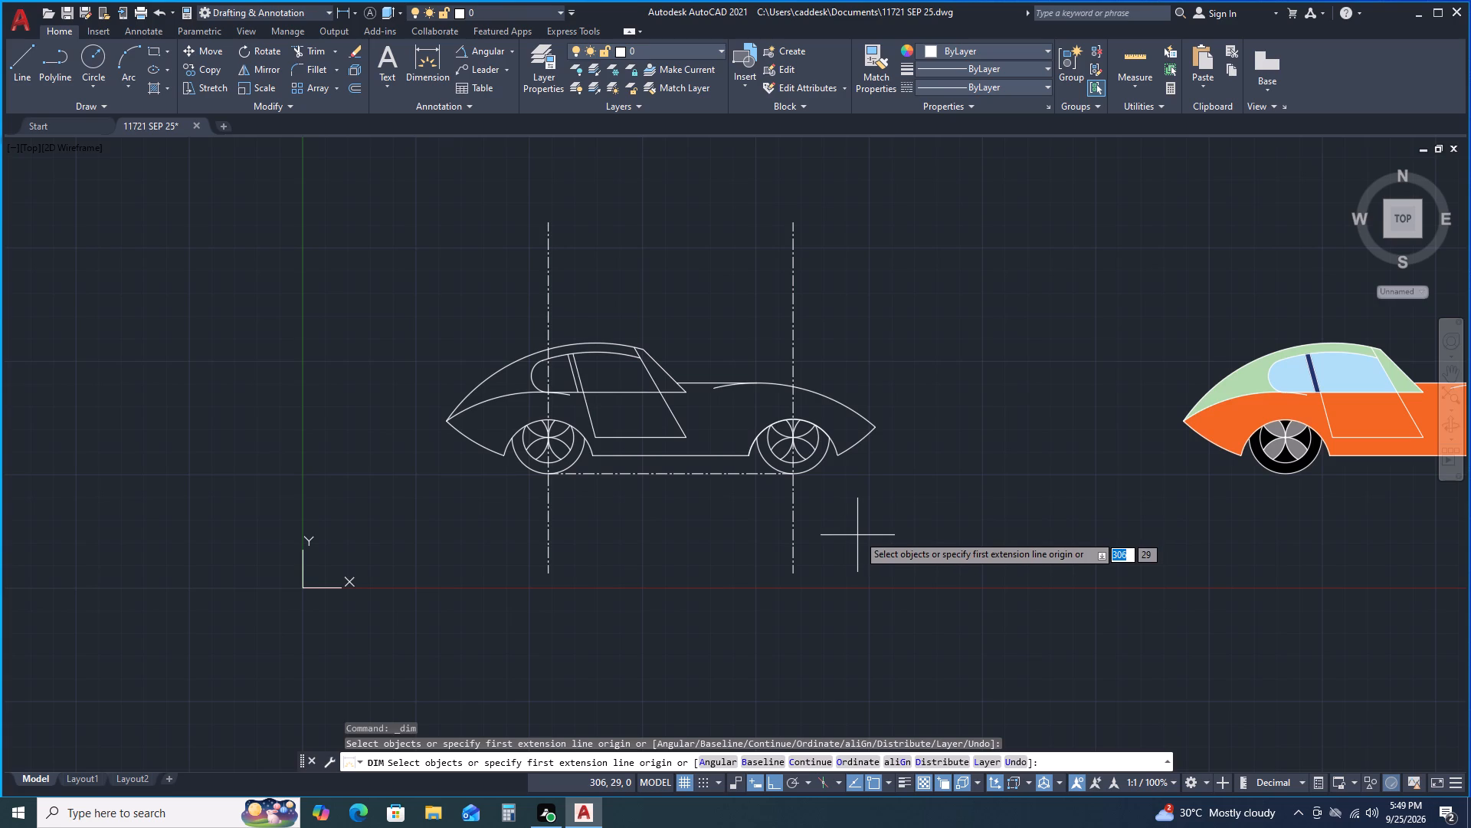
{"action": "middle_click_drag", "start_coordinate": [1247, 601], "coordinate": [1237, 605]}
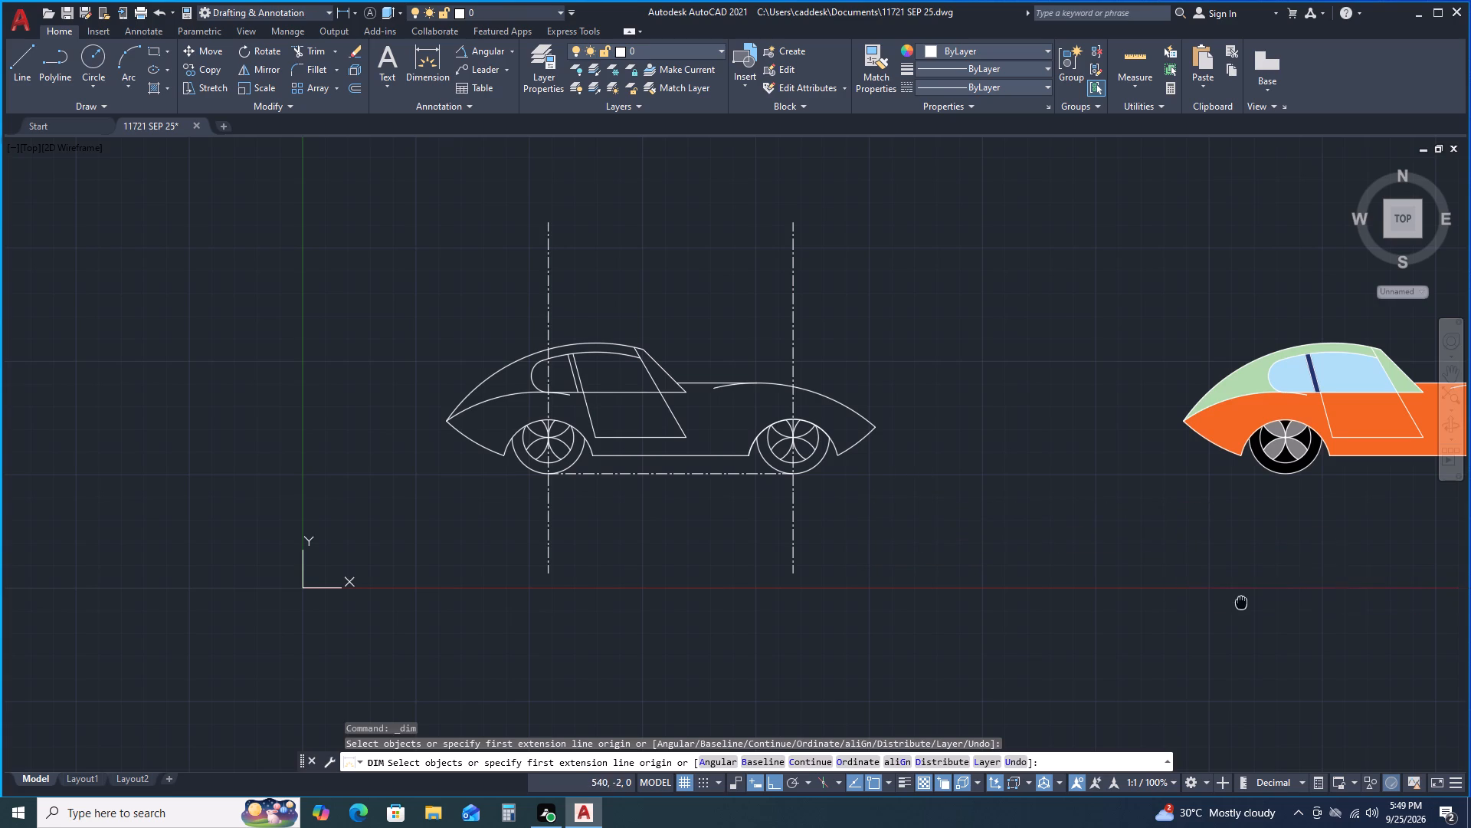
{"action": "middle_click_drag", "start_coordinate": [1237, 605], "coordinate": [1154, 625]}
{"action": "middle_click", "coordinate": [771, 640]}
{"action": "middle_click_drag", "start_coordinate": [1214, 570], "coordinate": [1059, 581]}
{"action": "middle_click_drag", "start_coordinate": [1051, 581], "coordinate": [968, 581]}
{"action": "middle_click", "coordinate": [956, 584]}
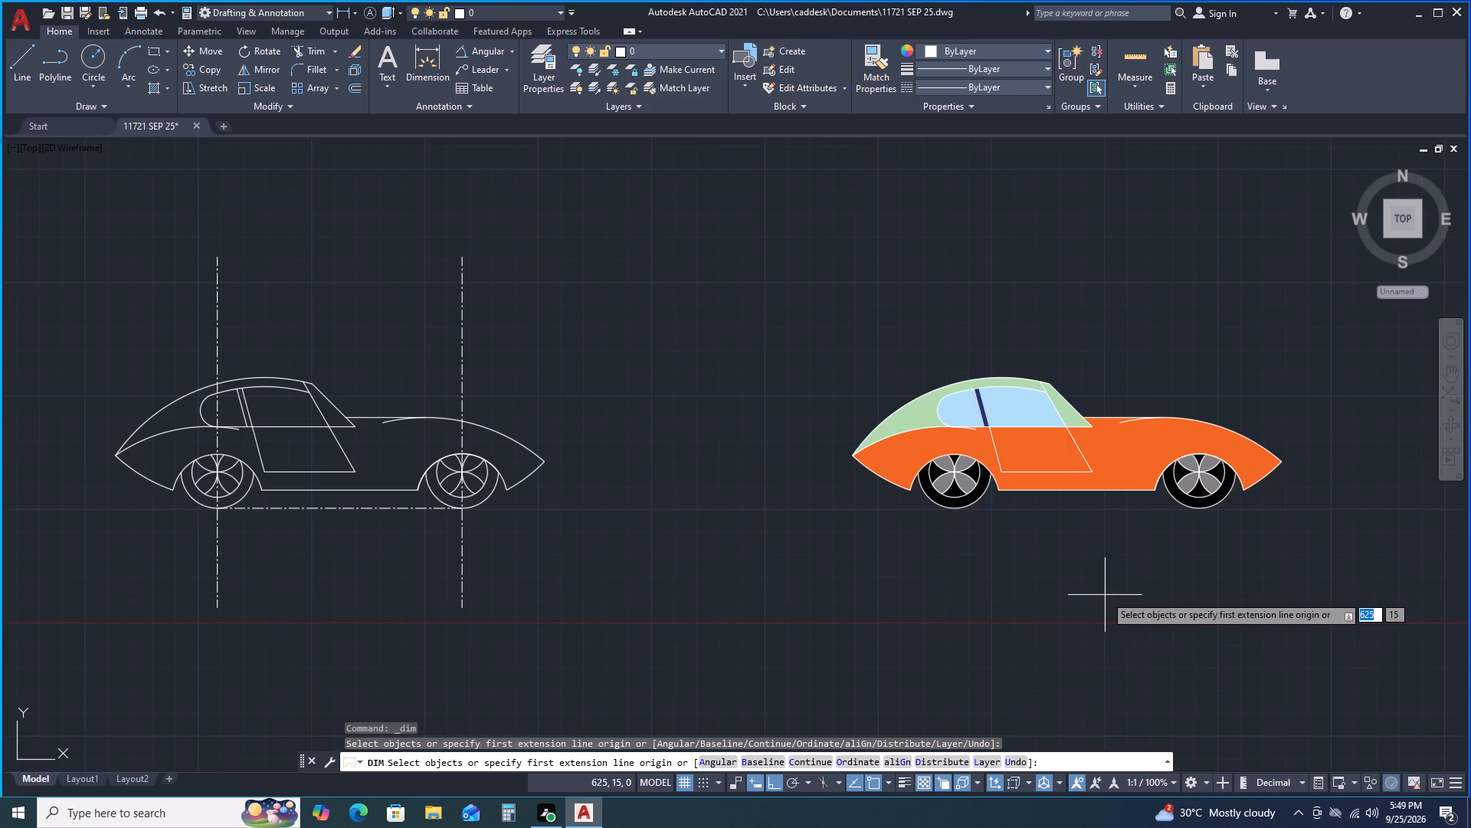
{"action": "middle_click_drag", "start_coordinate": [1055, 603], "coordinate": [995, 622]}
{"action": "middle_click_drag", "start_coordinate": [957, 627], "coordinate": [931, 634]}
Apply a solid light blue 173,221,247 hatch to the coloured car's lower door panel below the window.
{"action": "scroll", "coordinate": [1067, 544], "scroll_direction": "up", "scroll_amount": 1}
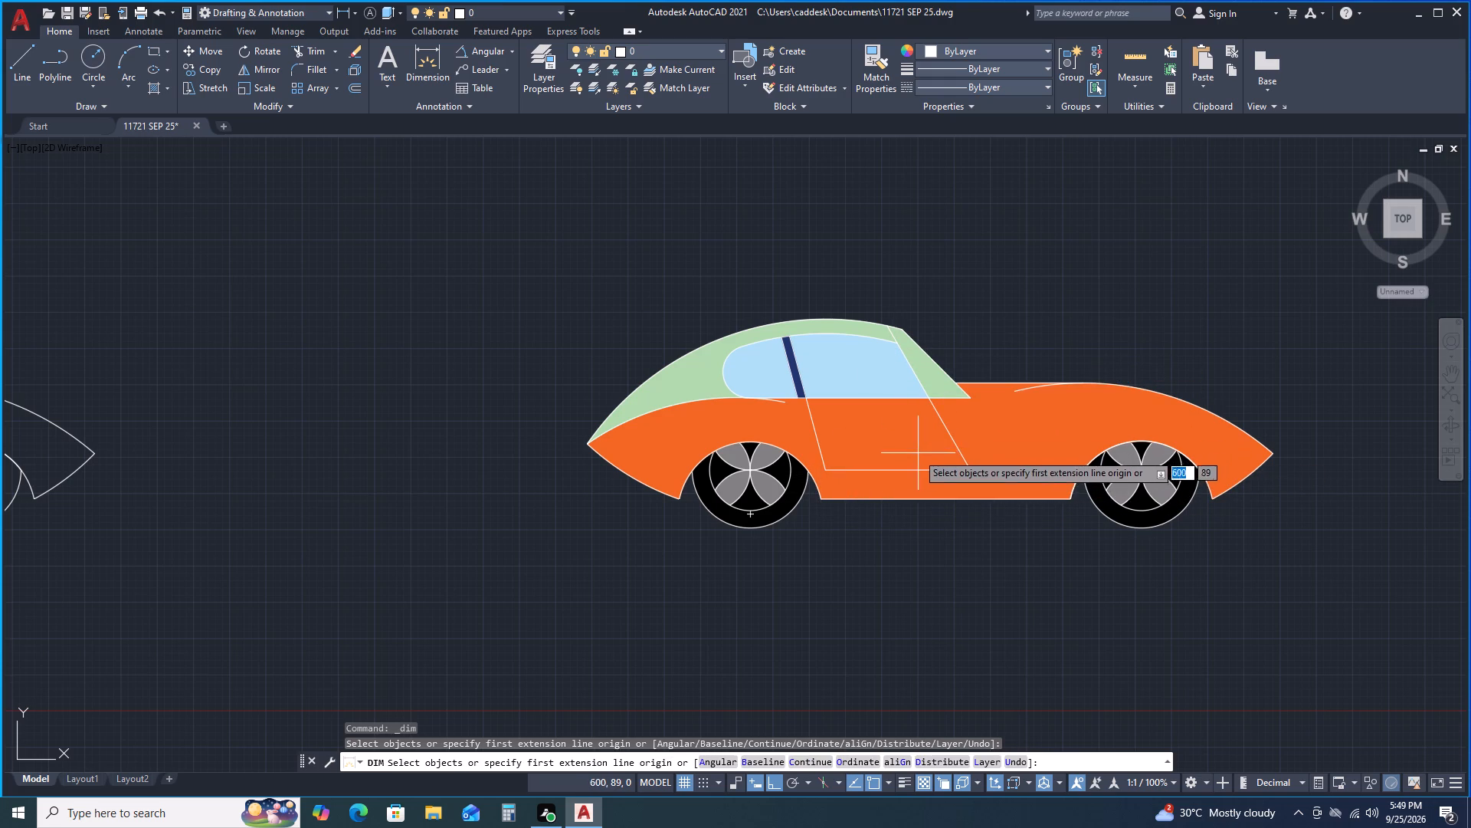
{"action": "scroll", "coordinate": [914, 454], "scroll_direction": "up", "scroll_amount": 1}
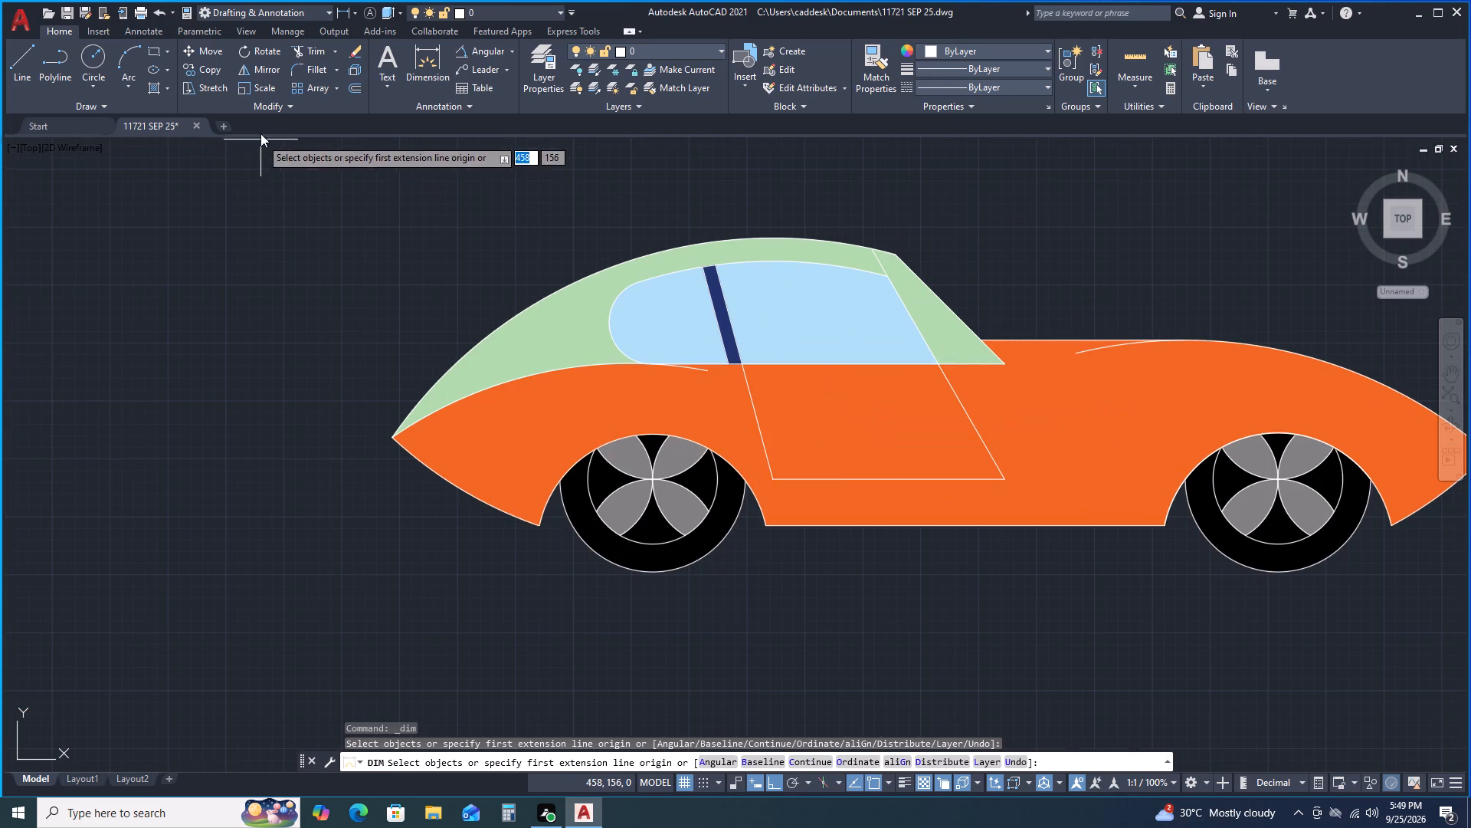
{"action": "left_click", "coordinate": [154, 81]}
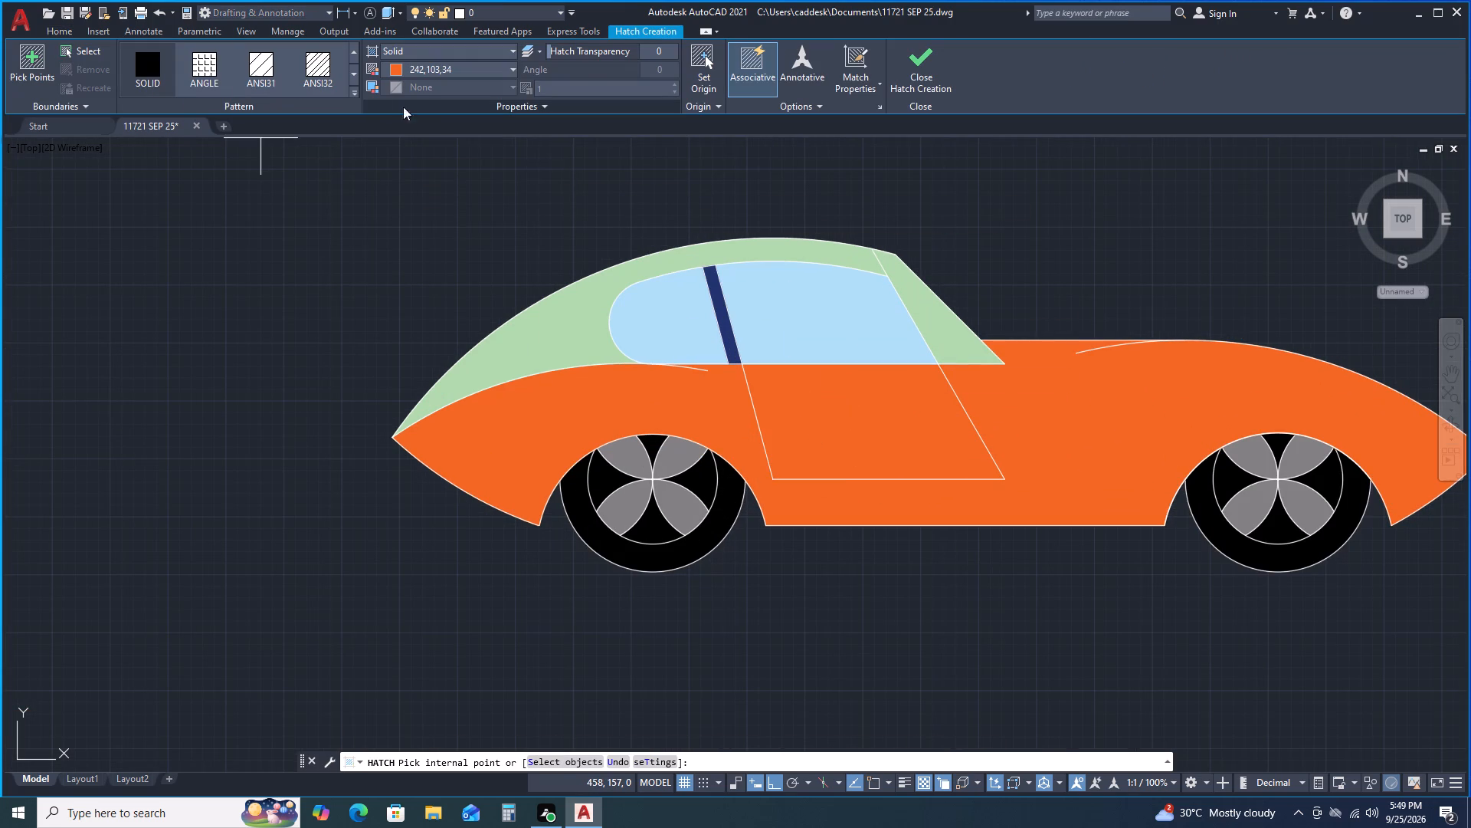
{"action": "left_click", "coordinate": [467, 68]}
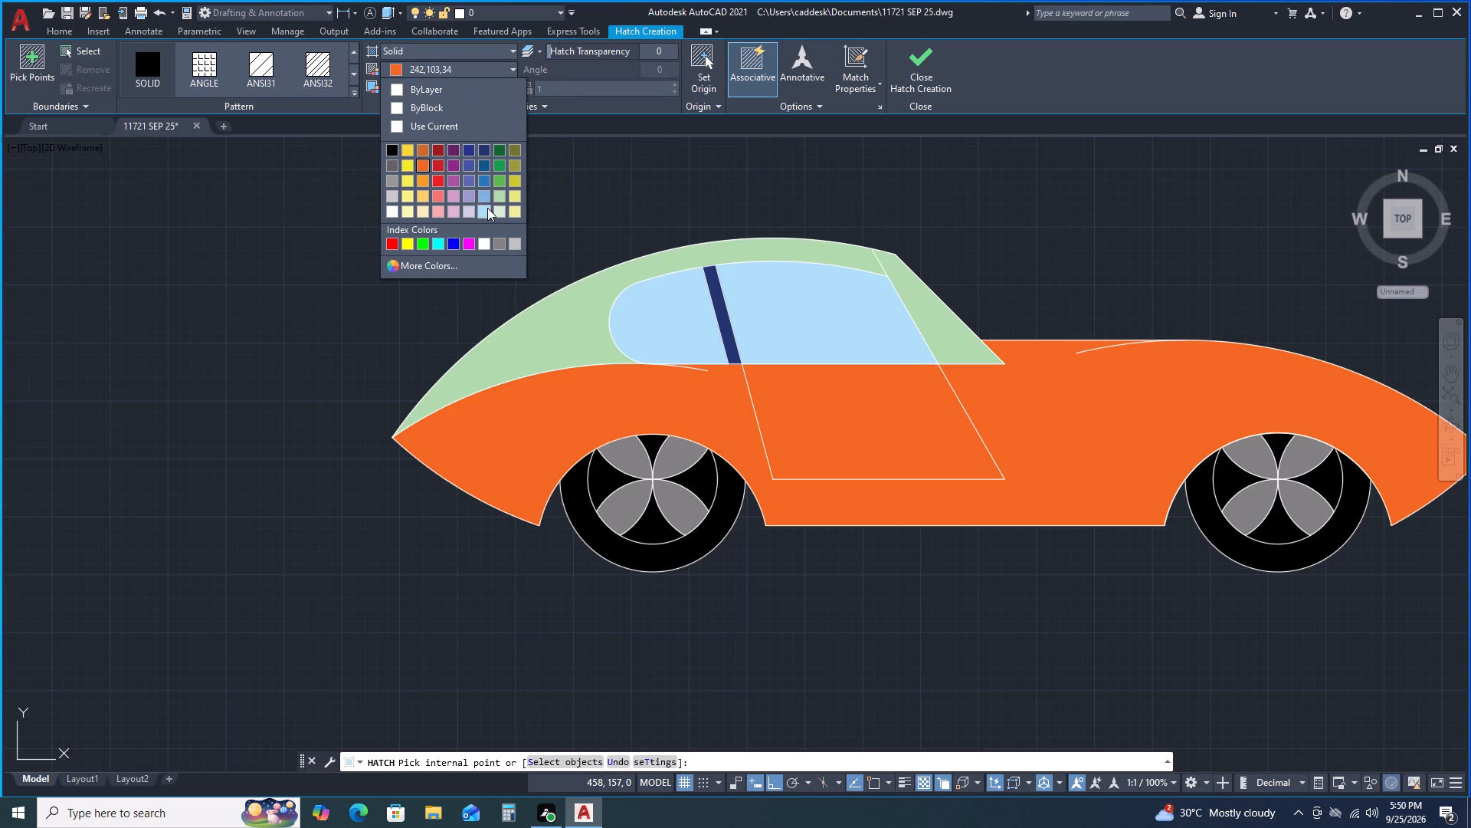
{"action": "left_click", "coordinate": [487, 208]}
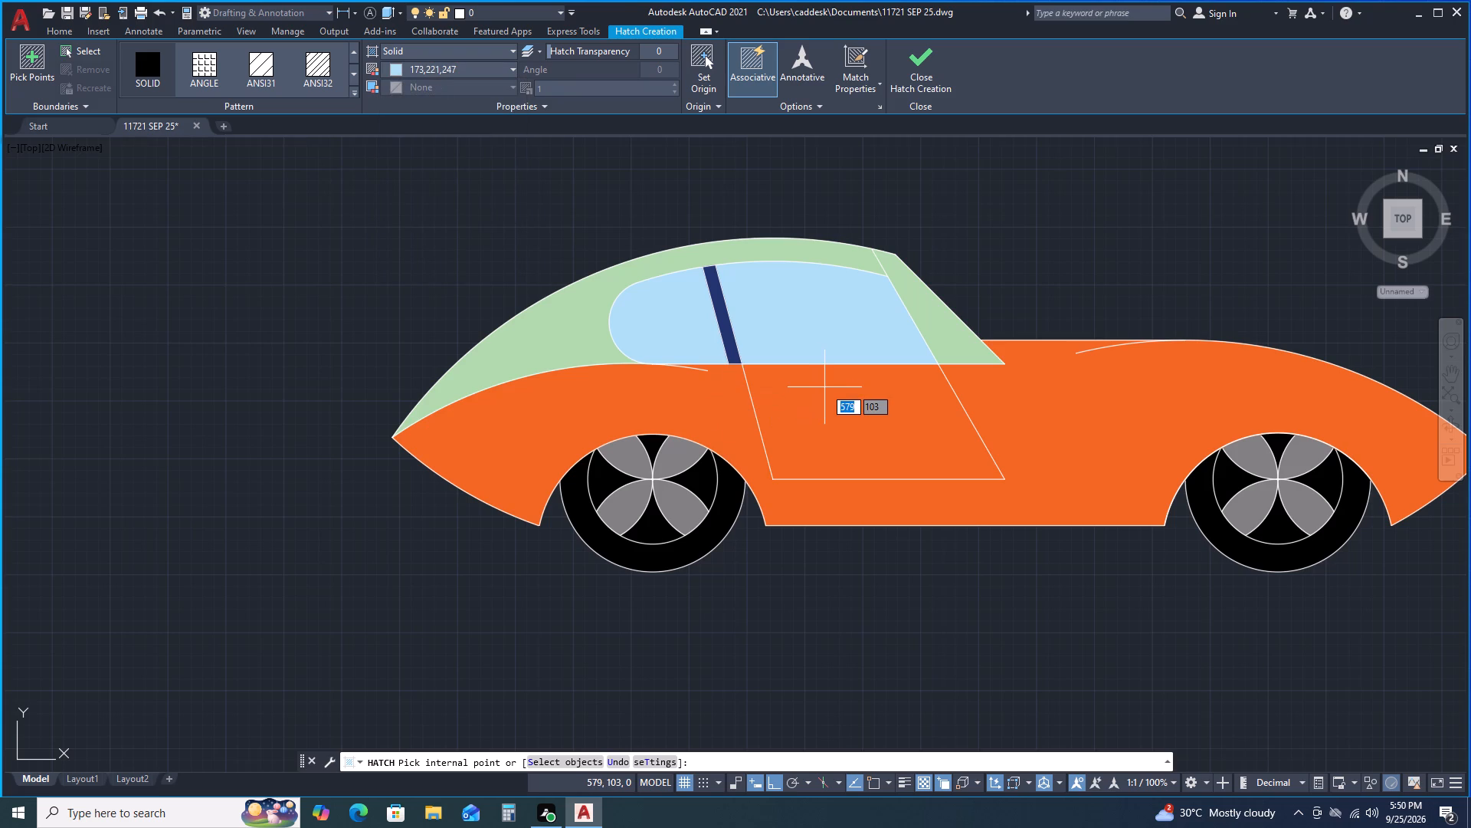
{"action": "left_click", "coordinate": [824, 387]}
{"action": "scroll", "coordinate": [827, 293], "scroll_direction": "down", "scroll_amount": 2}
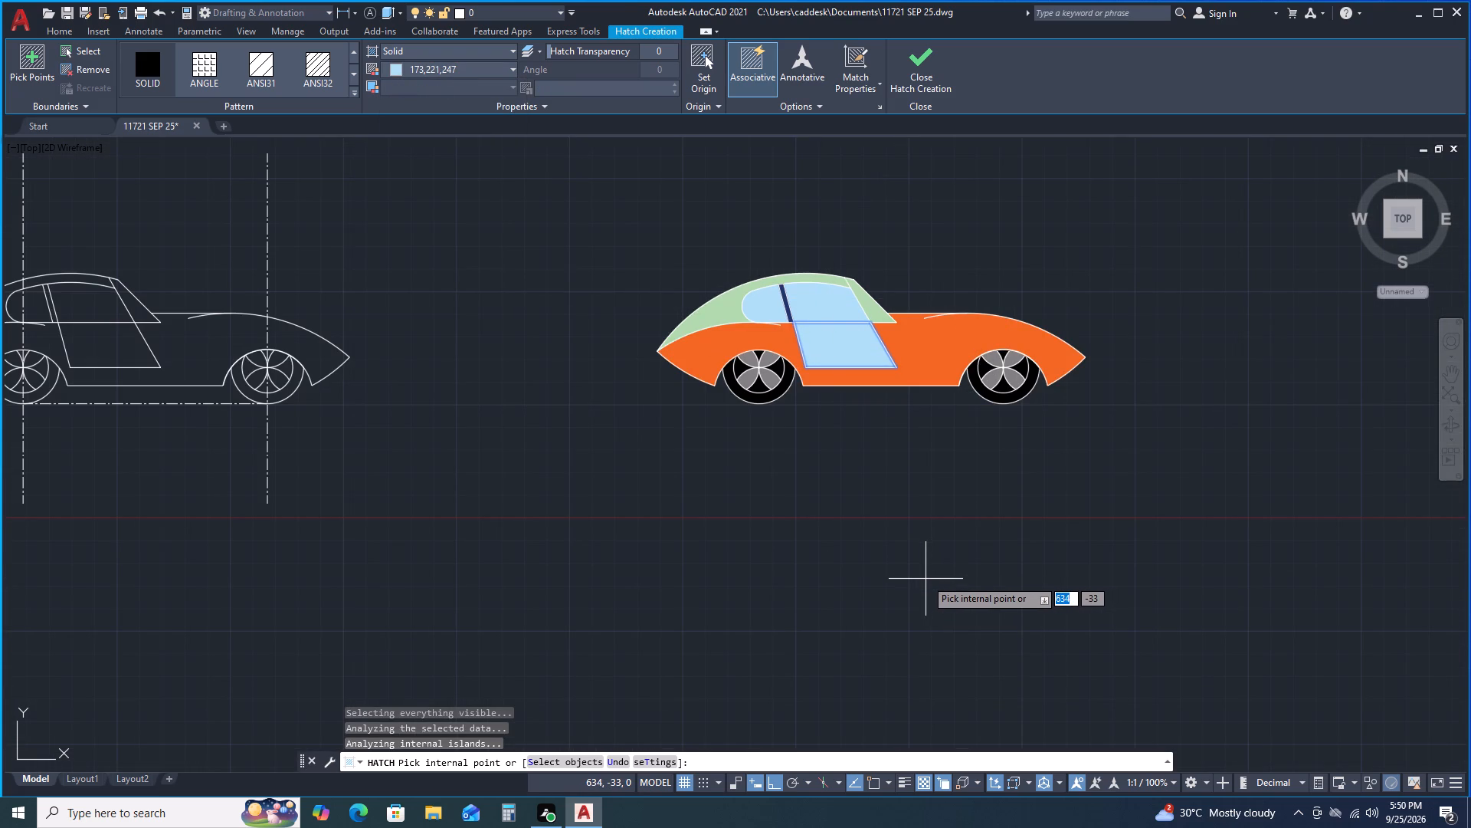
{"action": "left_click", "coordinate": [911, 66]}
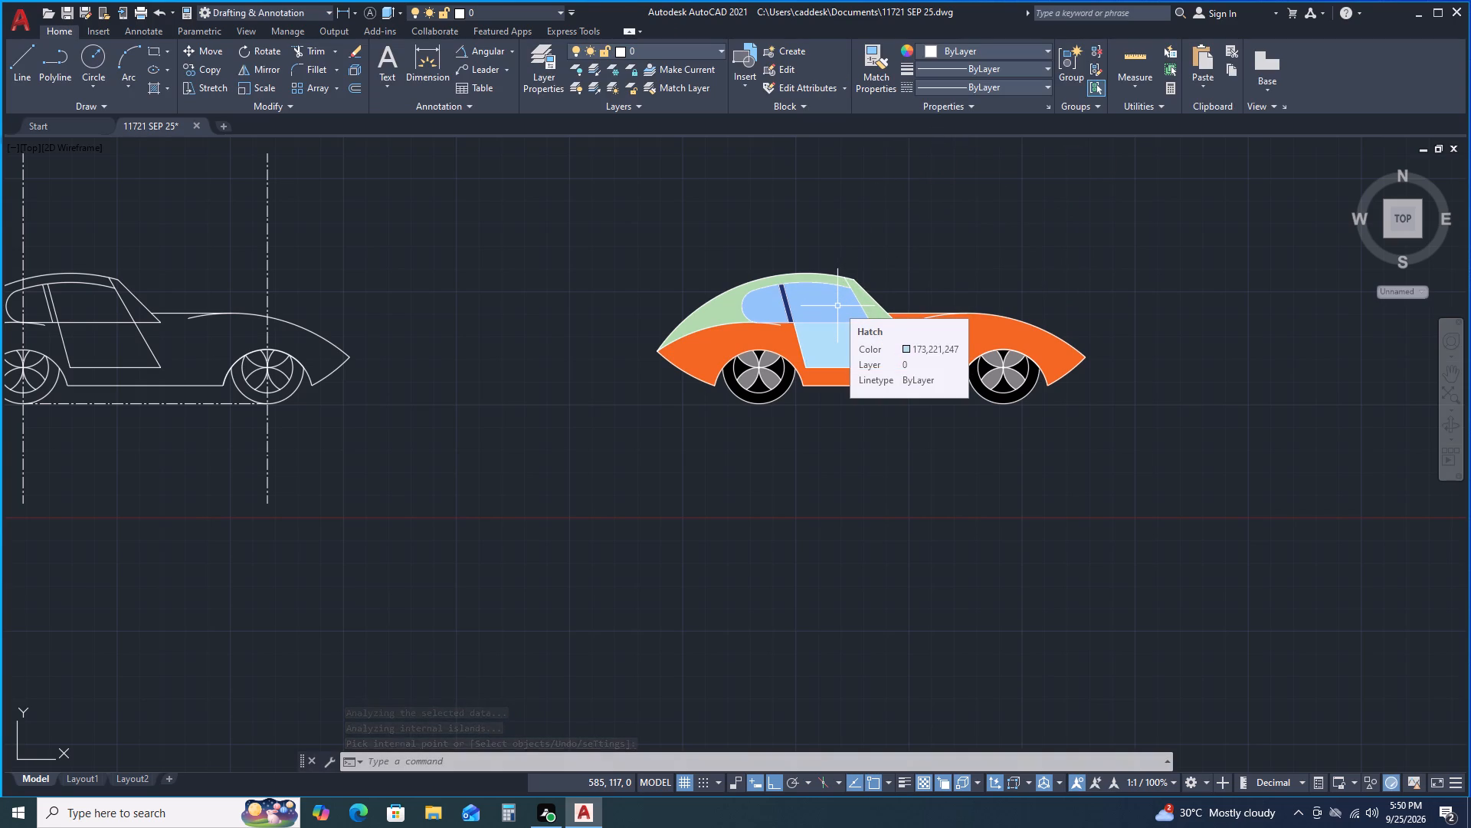
Apply a solid orange 242,103,34 hatch over the coloured car's lower door panel.
{"action": "scroll", "coordinate": [875, 401], "scroll_direction": "up", "scroll_amount": 2}
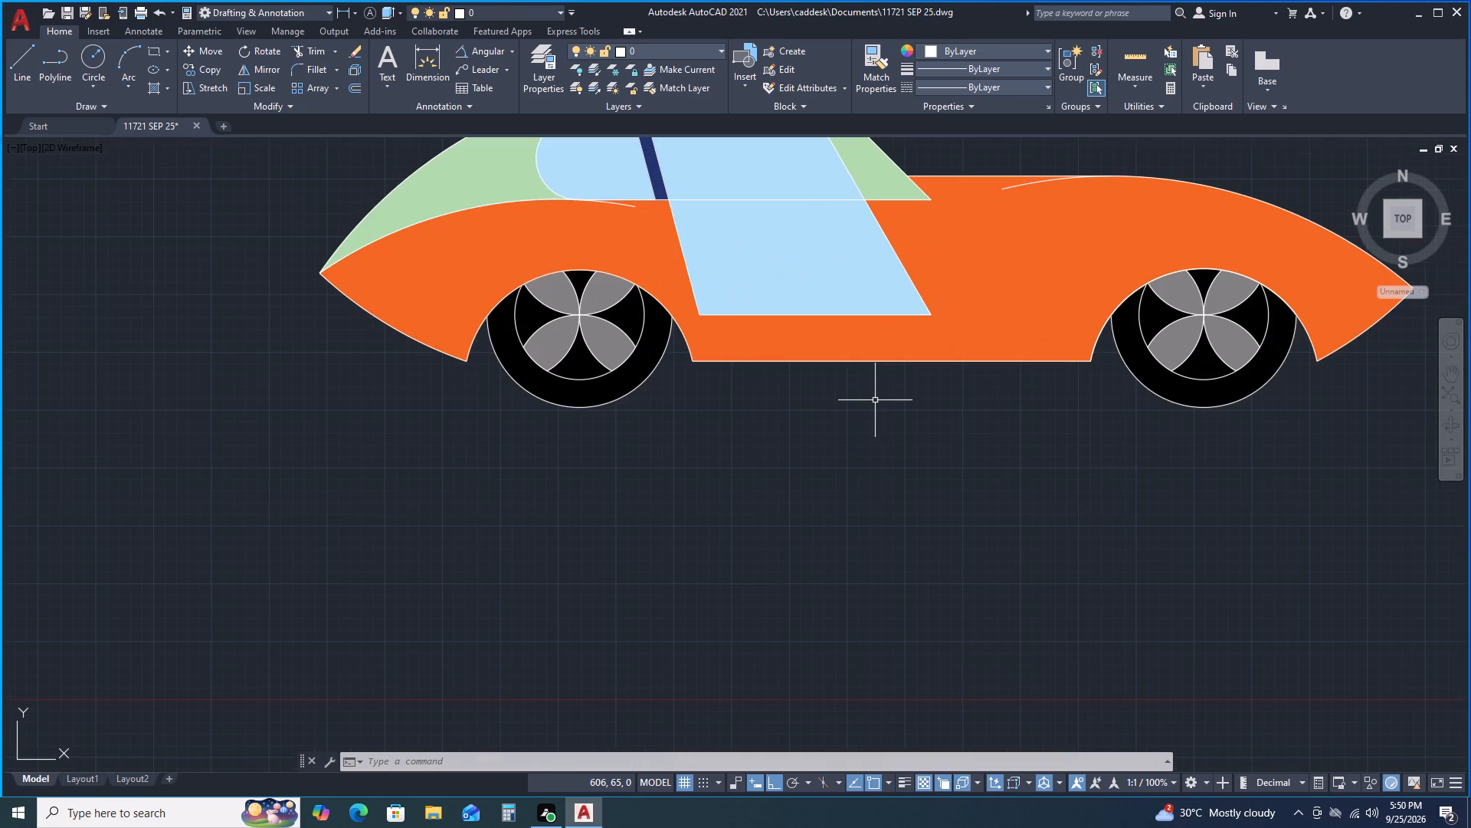
{"action": "left_click", "coordinate": [154, 84]}
{"action": "left_click", "coordinate": [464, 67]}
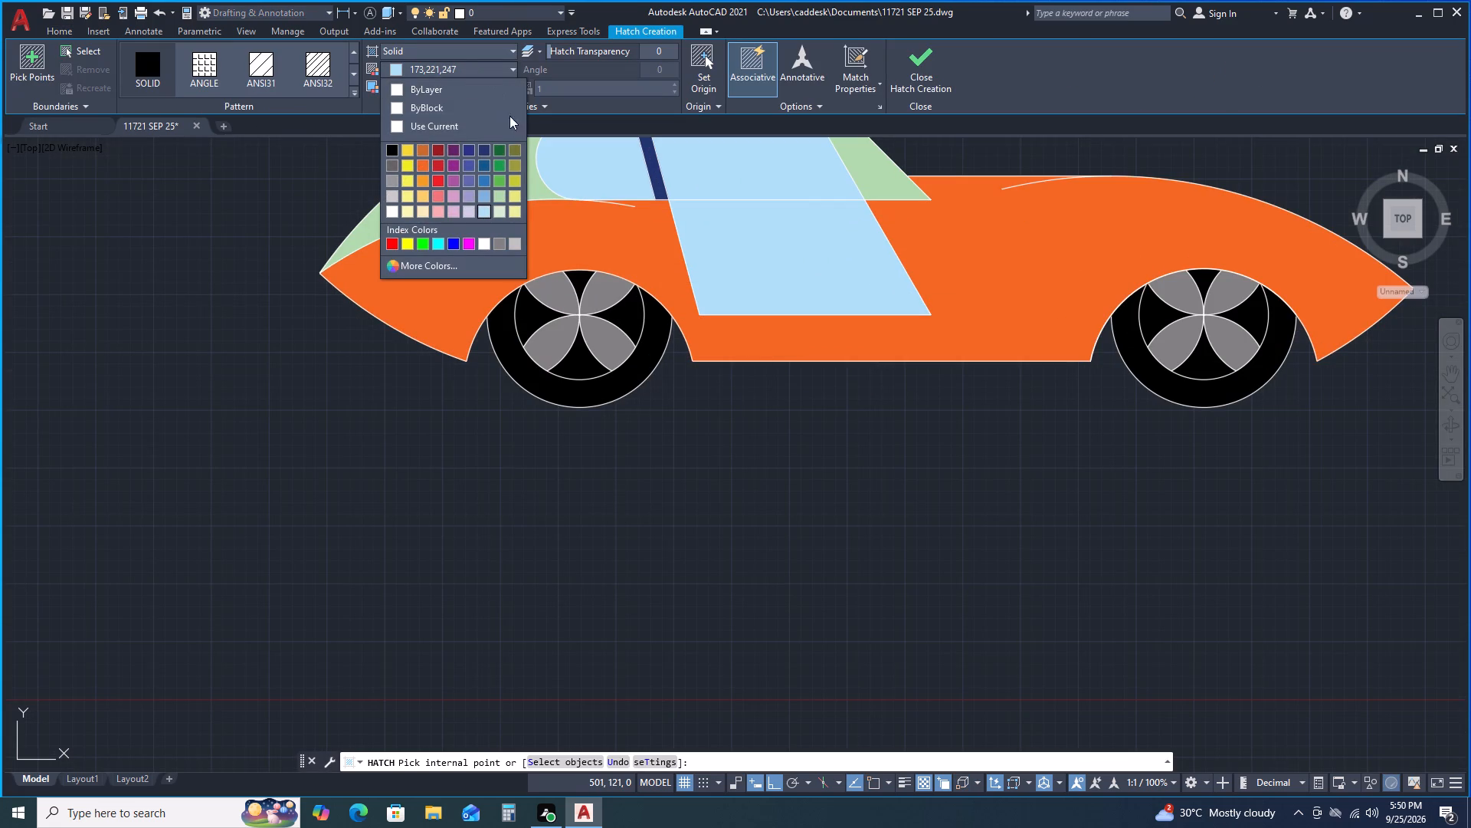
{"action": "left_click", "coordinate": [427, 165]}
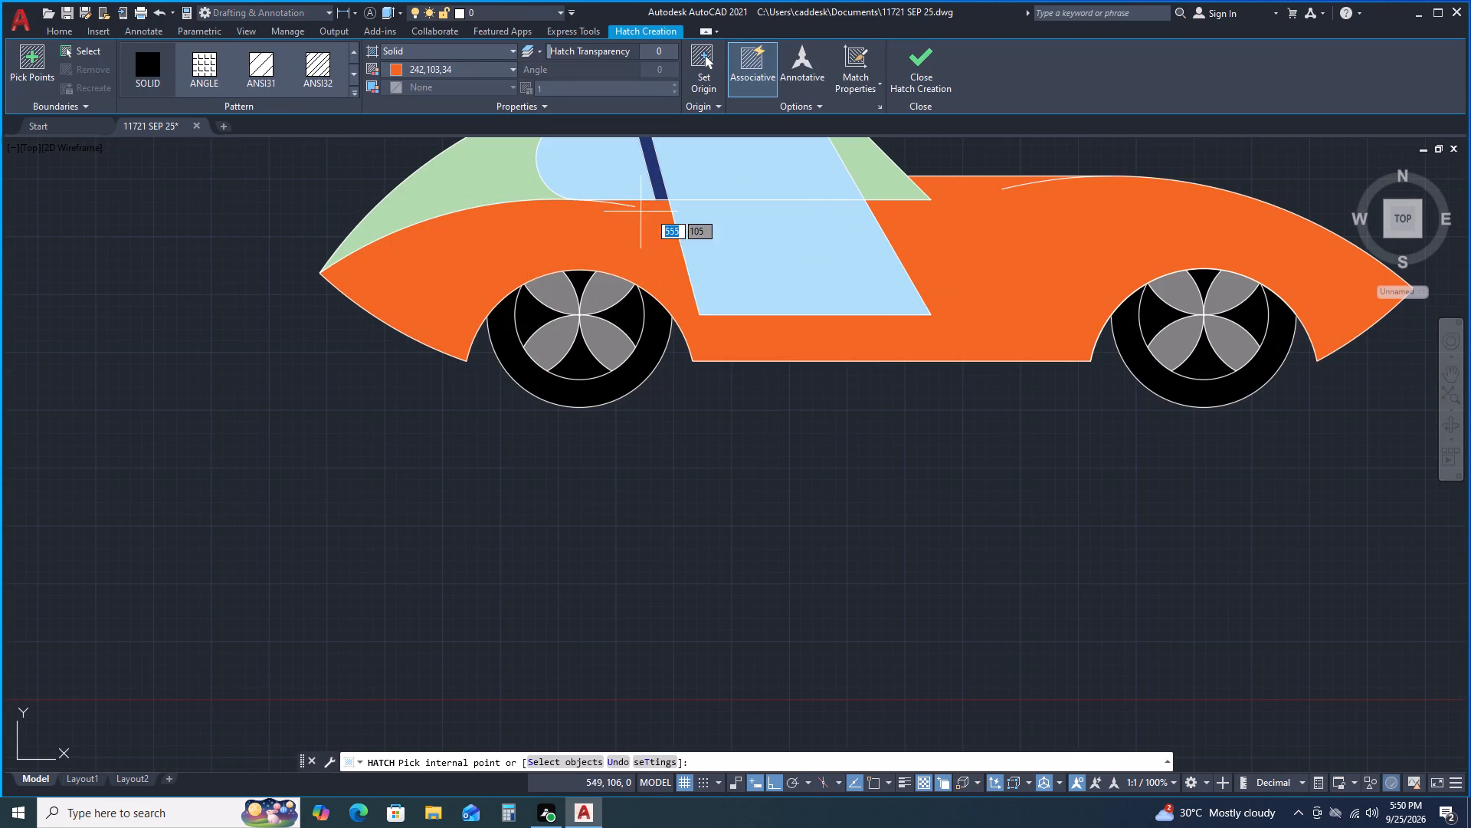
{"action": "left_click", "coordinate": [726, 235]}
{"action": "scroll", "coordinate": [832, 127], "scroll_direction": "down", "scroll_amount": 1}
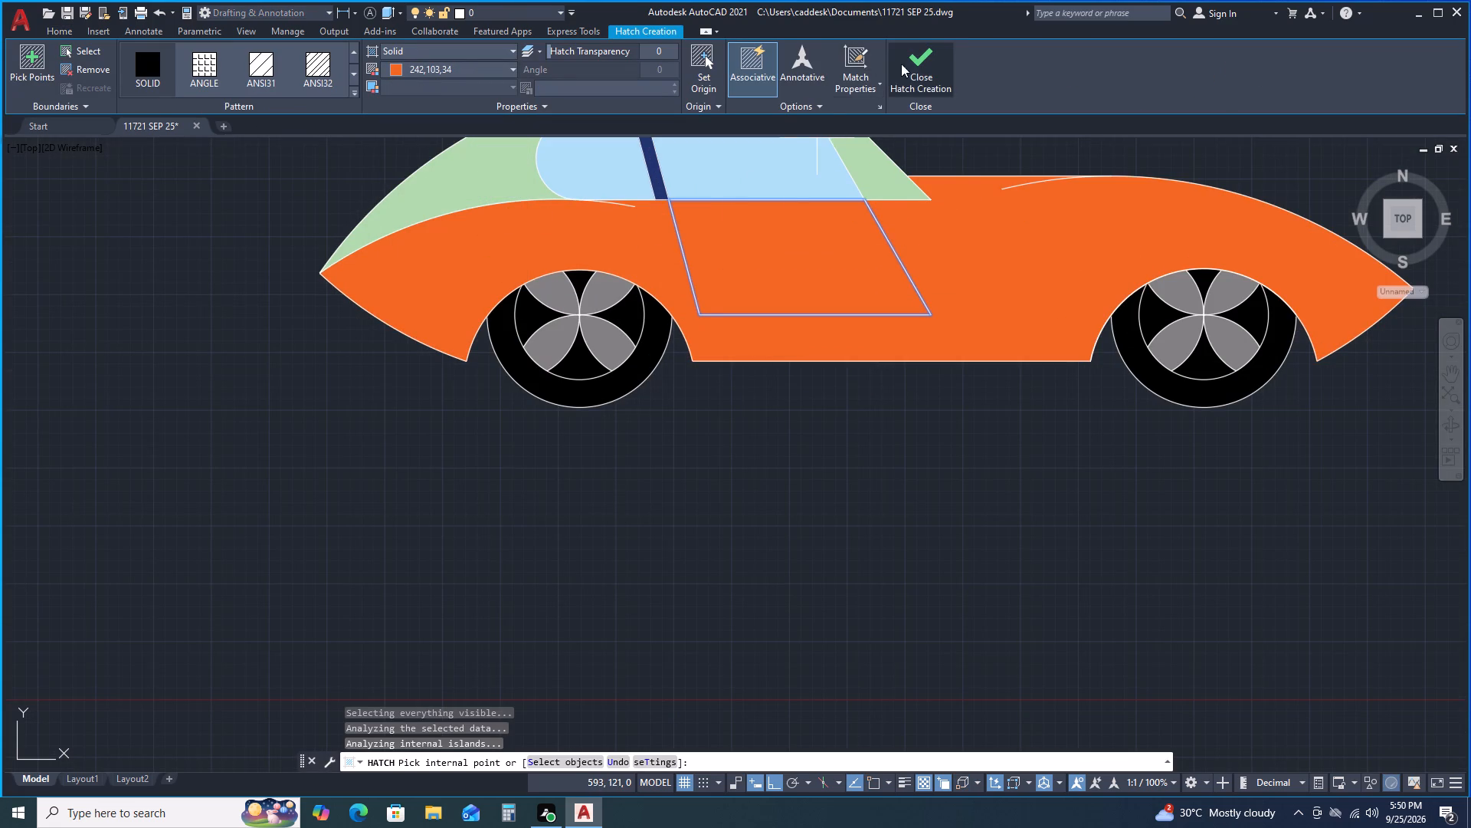
{"action": "left_click", "coordinate": [939, 64]}
{"action": "scroll", "coordinate": [925, 64], "scroll_direction": "down", "scroll_amount": 1}
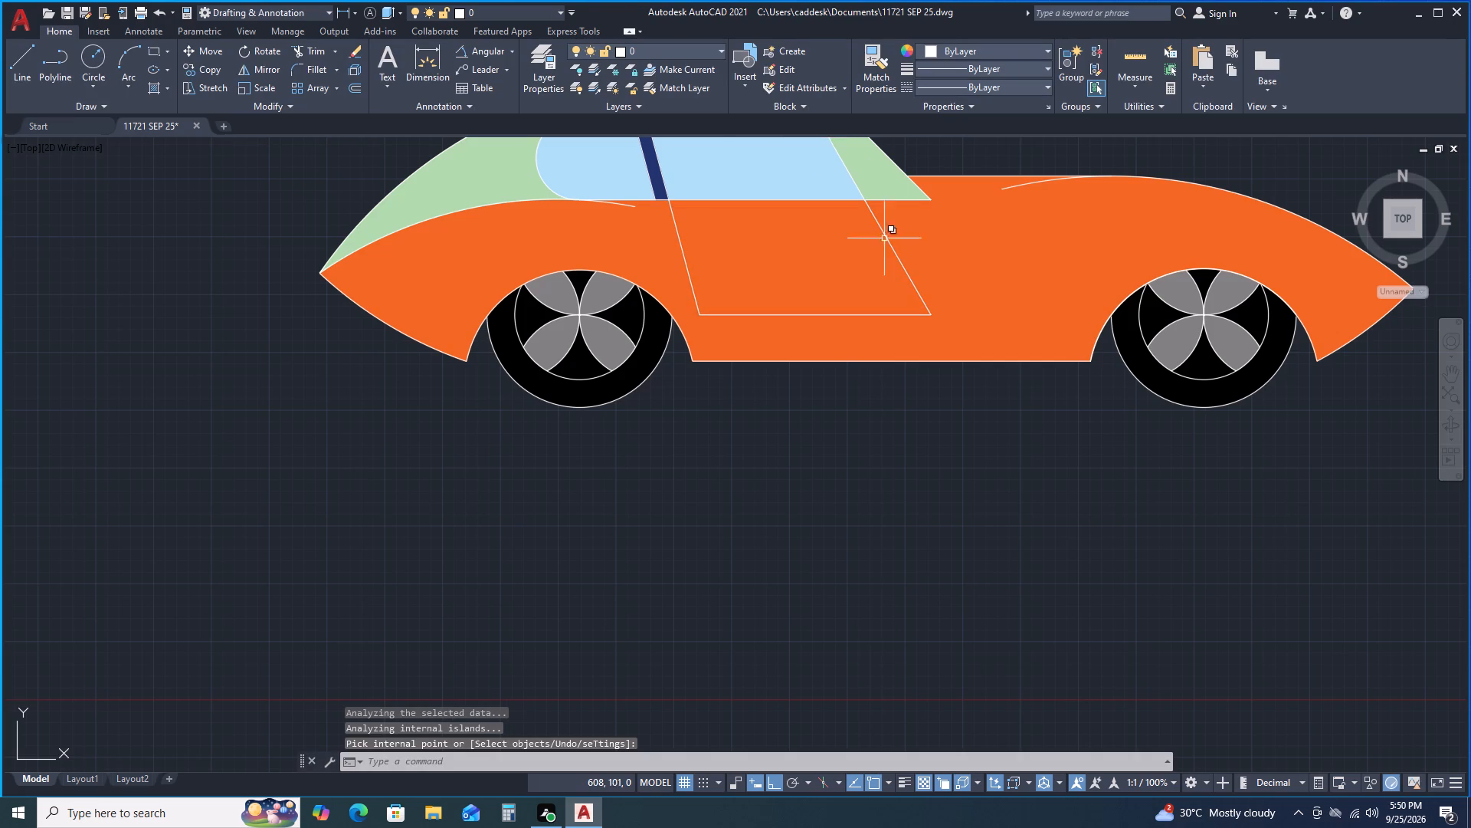
{"action": "scroll", "coordinate": [878, 255], "scroll_direction": "down", "scroll_amount": 1}
{"action": "scroll", "coordinate": [829, 462], "scroll_direction": "up", "scroll_amount": 1}
{"action": "scroll", "coordinate": [829, 462], "scroll_direction": "down", "scroll_amount": 1}
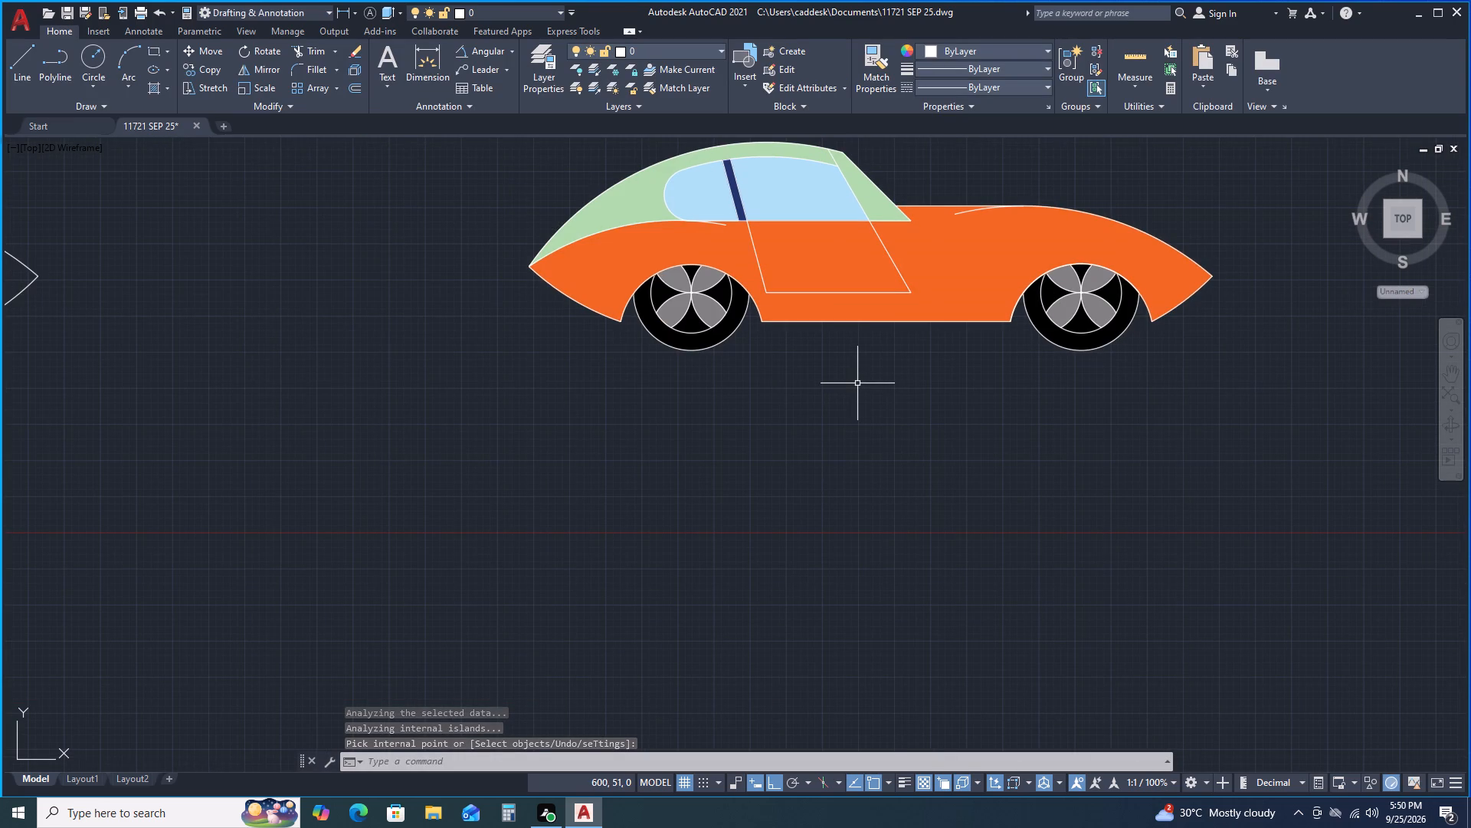
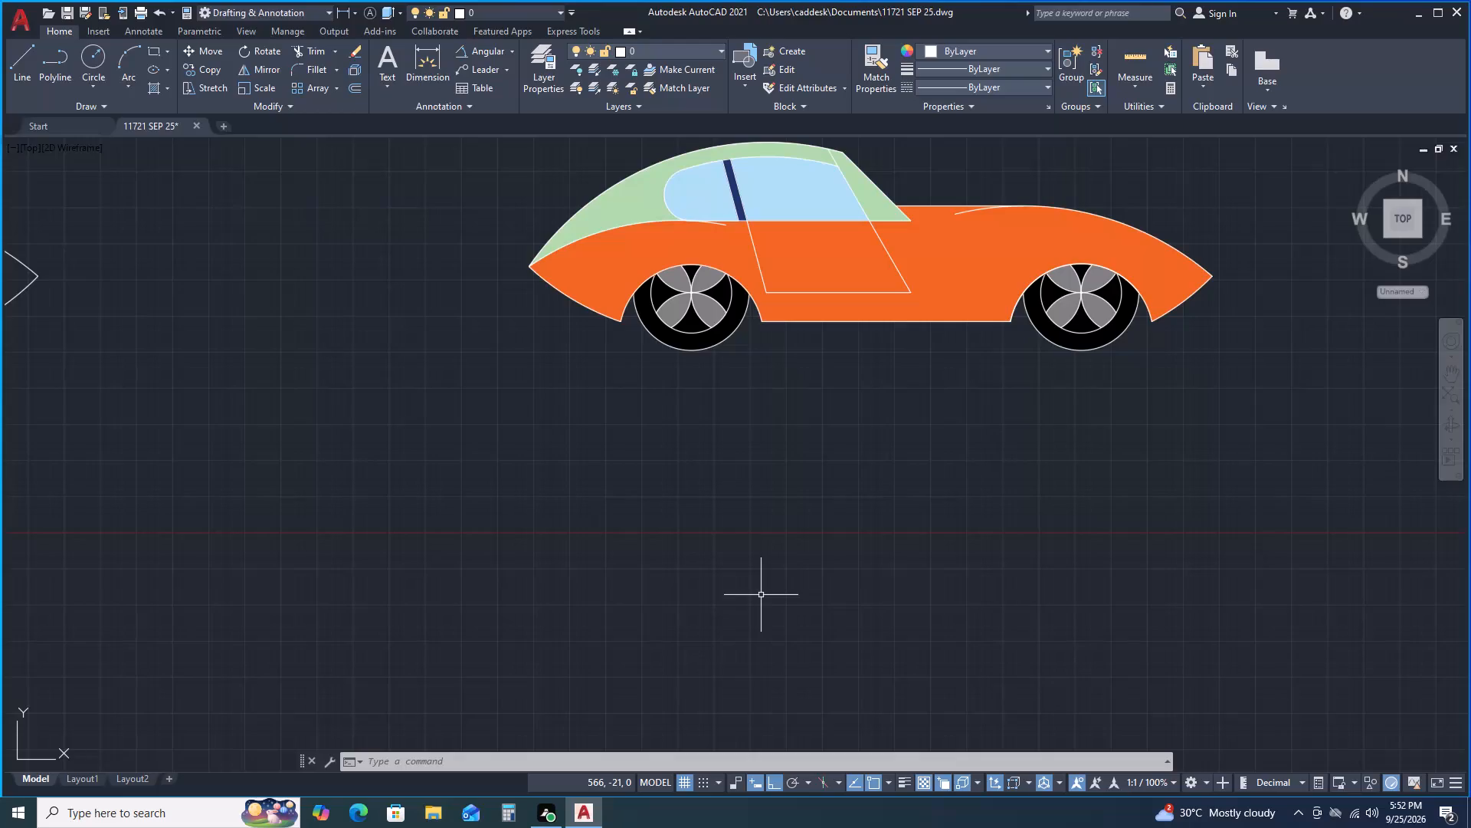
Examine the coloured car's finished fills, and view it together with the outline car.
{"action": "scroll", "coordinate": [712, 586], "scroll_direction": "up", "scroll_amount": 1}
{"action": "scroll", "coordinate": [710, 583], "scroll_direction": "down", "scroll_amount": 2}
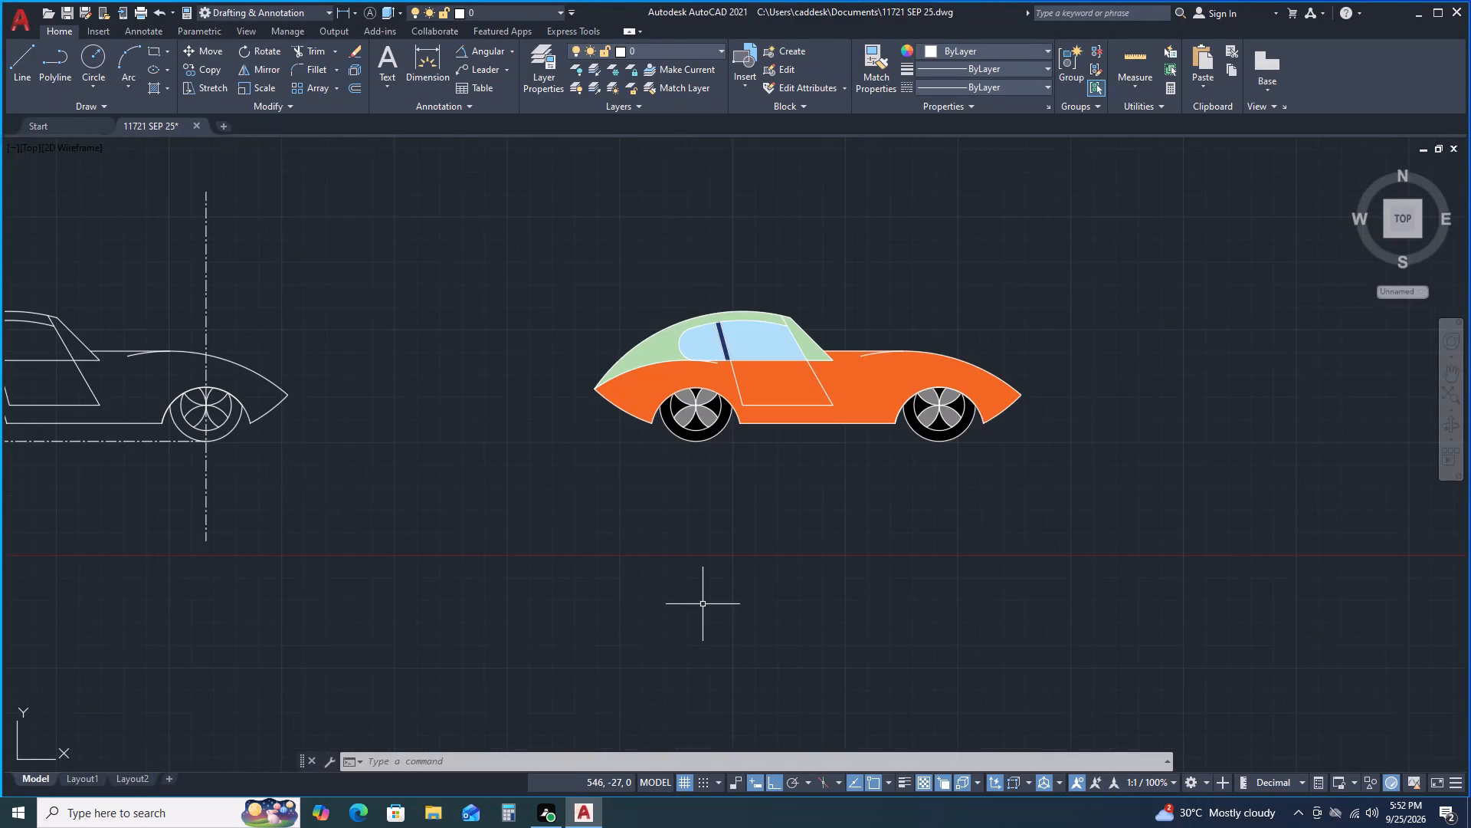
{"action": "scroll", "coordinate": [703, 604], "scroll_direction": "up", "scroll_amount": 1}
{"action": "scroll", "coordinate": [703, 604], "scroll_direction": "down", "scroll_amount": 1}
{"action": "scroll", "coordinate": [699, 607], "scroll_direction": "up", "scroll_amount": 1}
{"action": "scroll", "coordinate": [699, 607], "scroll_direction": "down", "scroll_amount": 2}
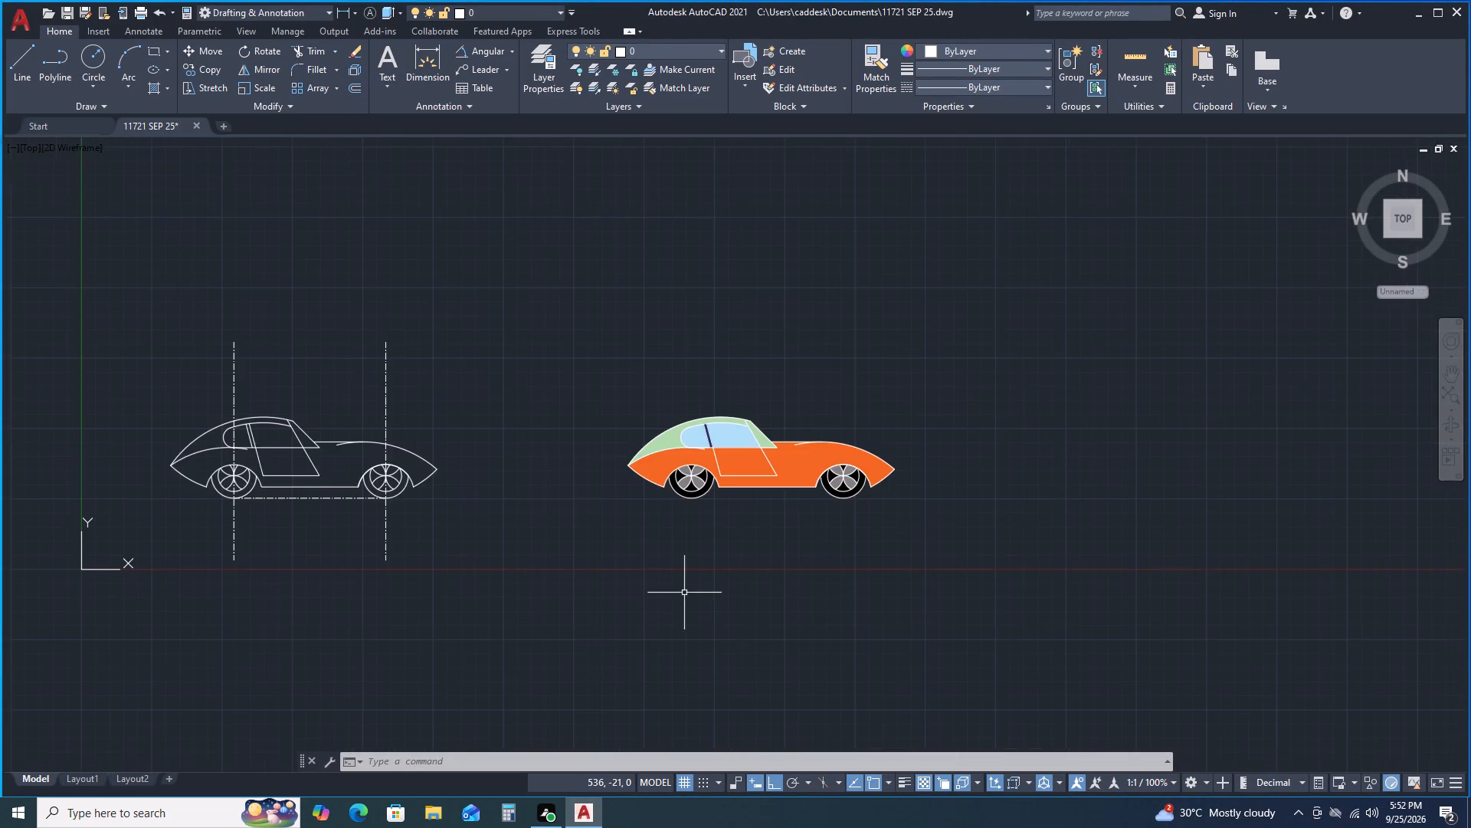
{"action": "middle_click_drag", "start_coordinate": [688, 588], "coordinate": [811, 485]}
Save the drawing as 11721 SEP 25 in the Documents folder, replacing the existing file.
{"action": "left_click", "coordinate": [24, 17]}
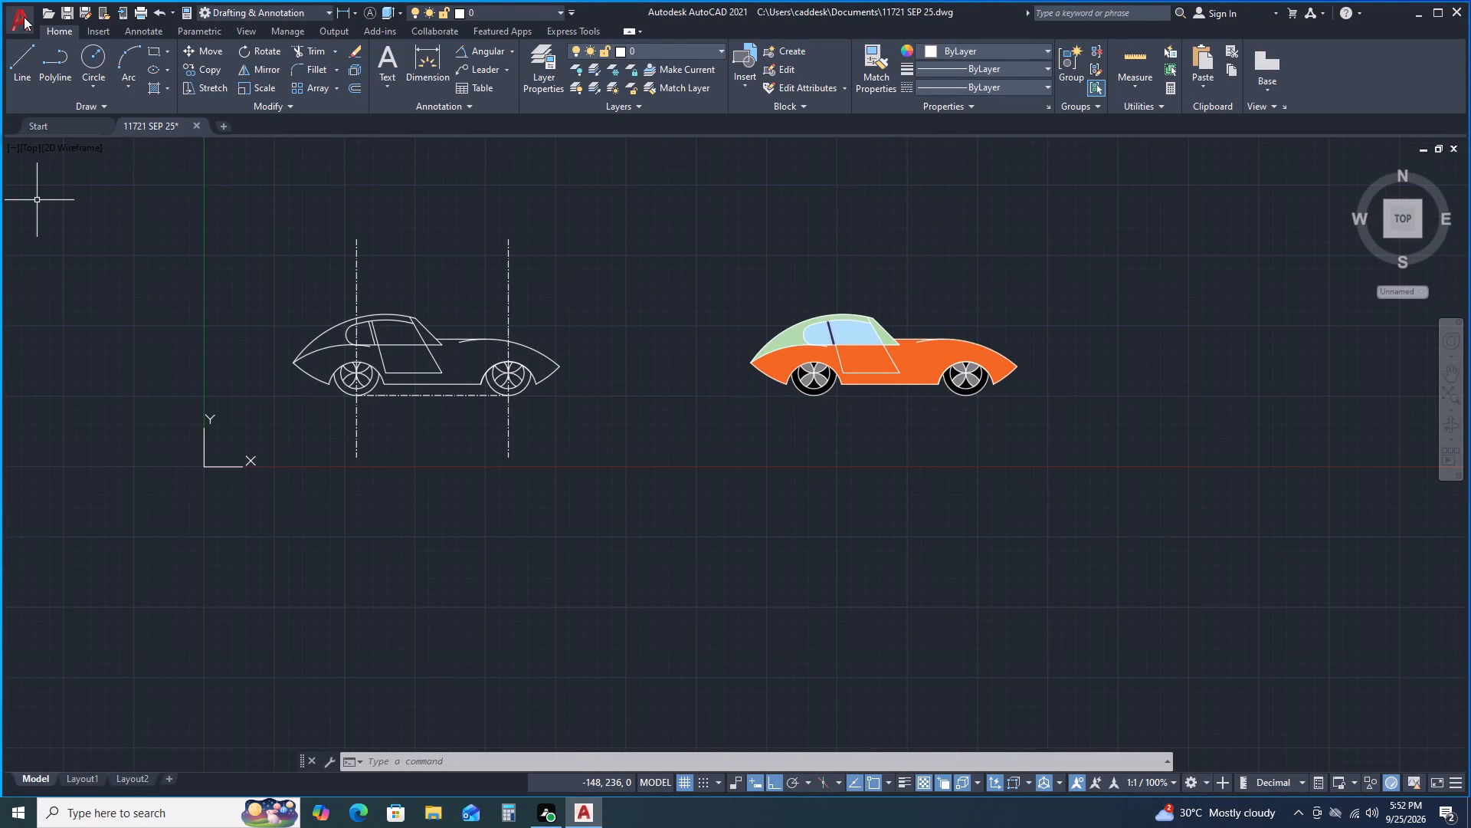
{"action": "left_click", "coordinate": [71, 208]}
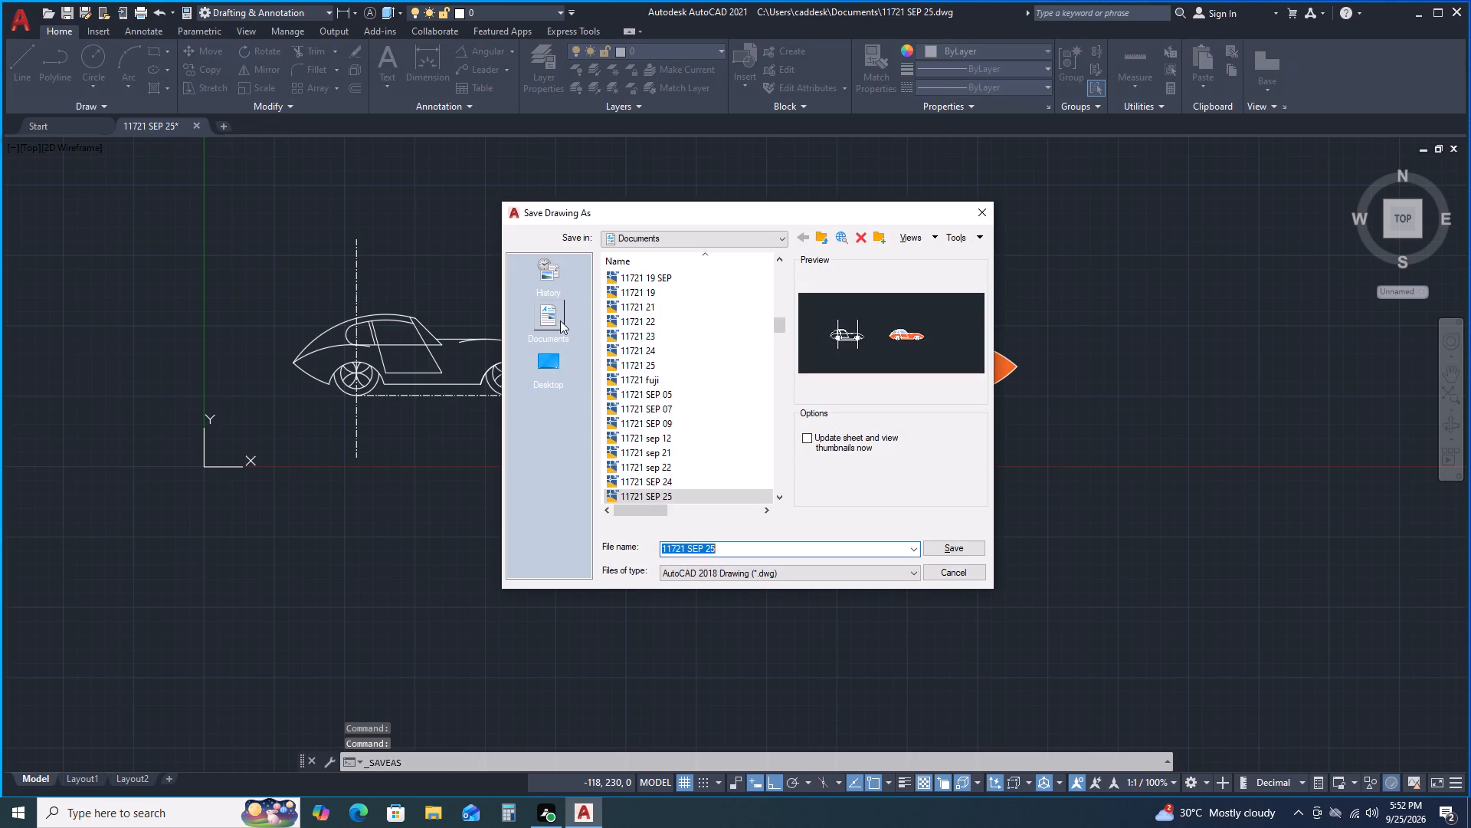
{"action": "left_click", "coordinate": [949, 550]}
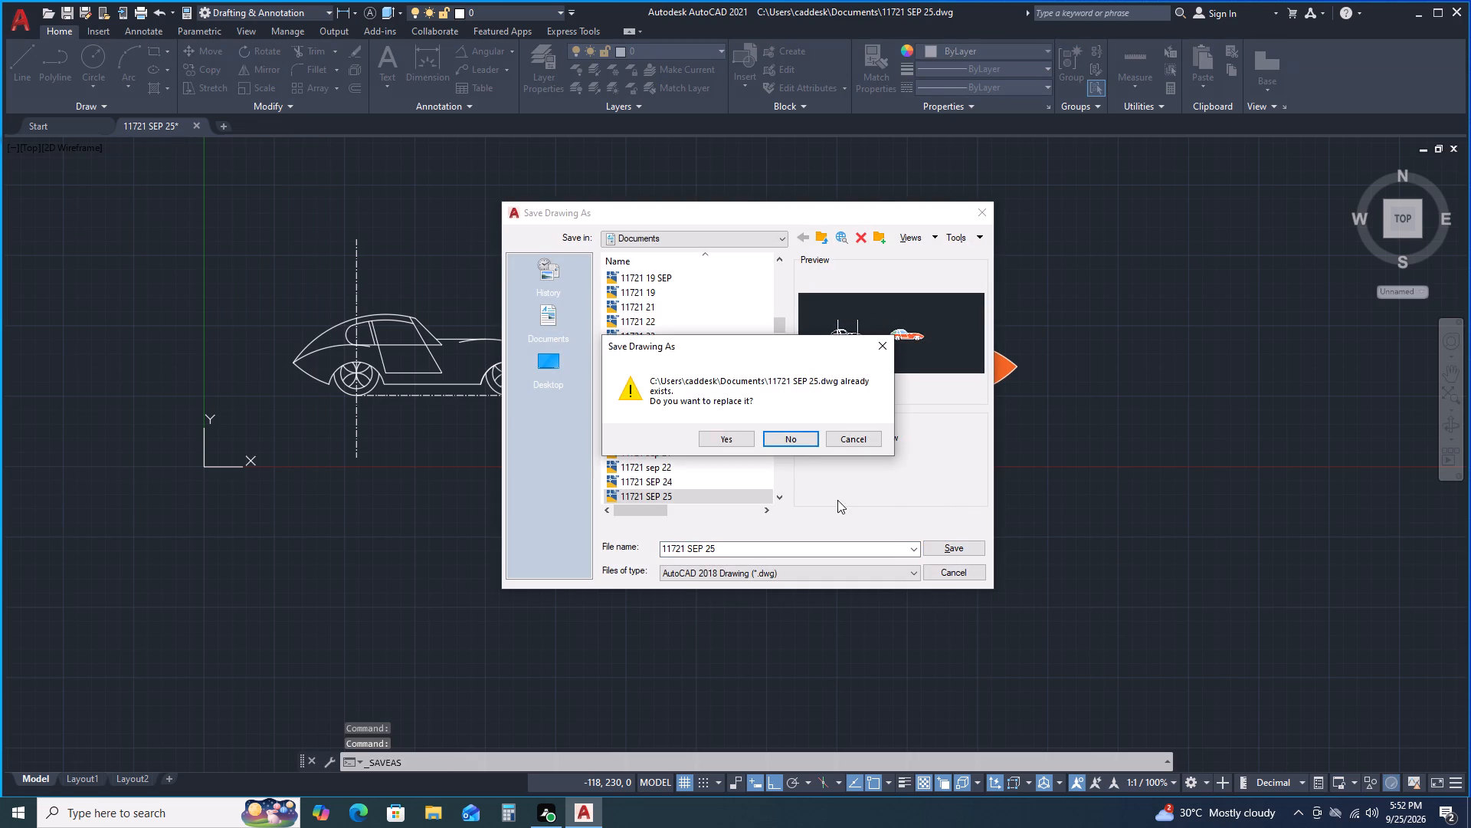
{"action": "left_click", "coordinate": [726, 432]}
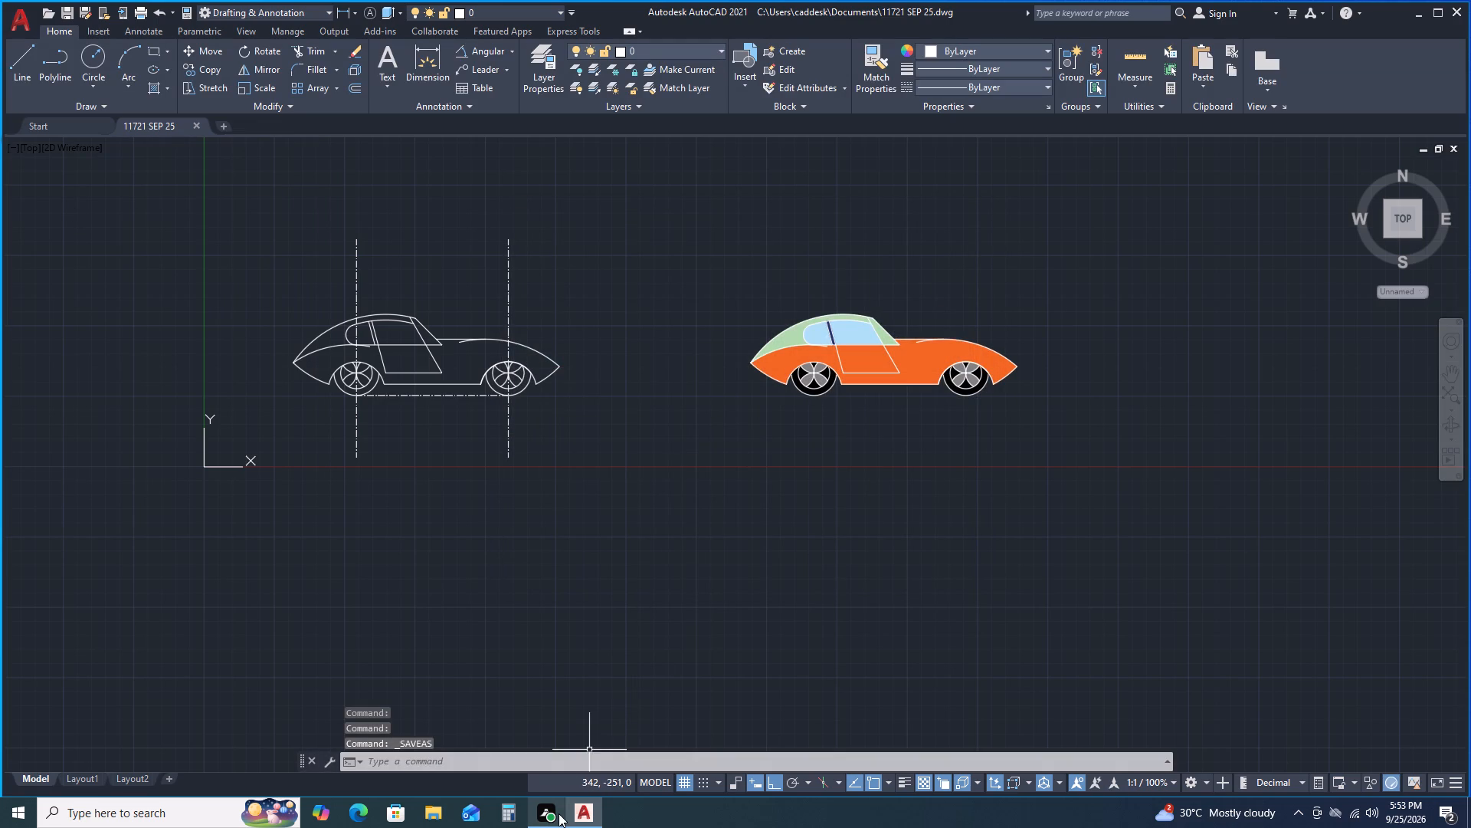
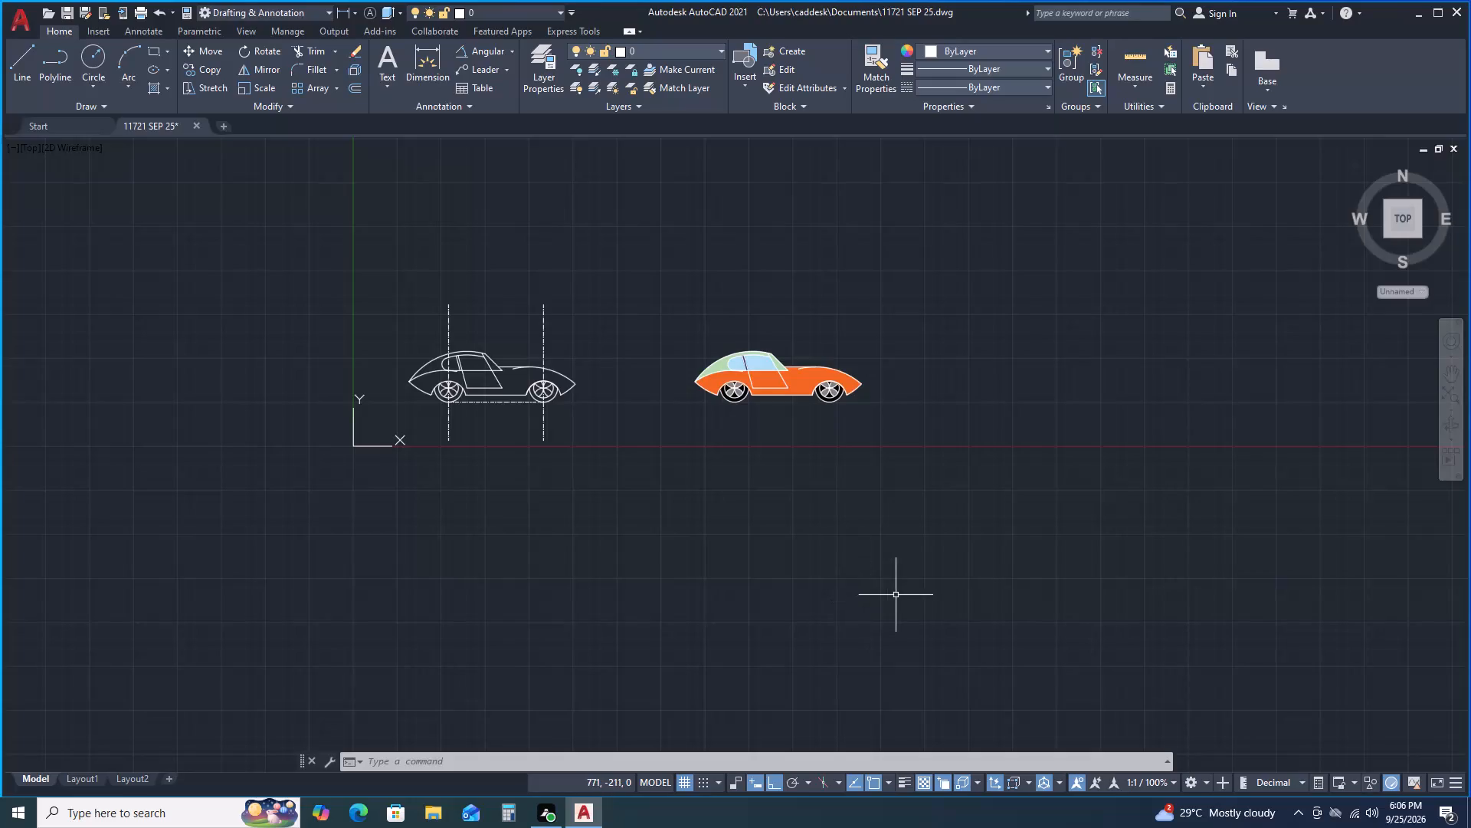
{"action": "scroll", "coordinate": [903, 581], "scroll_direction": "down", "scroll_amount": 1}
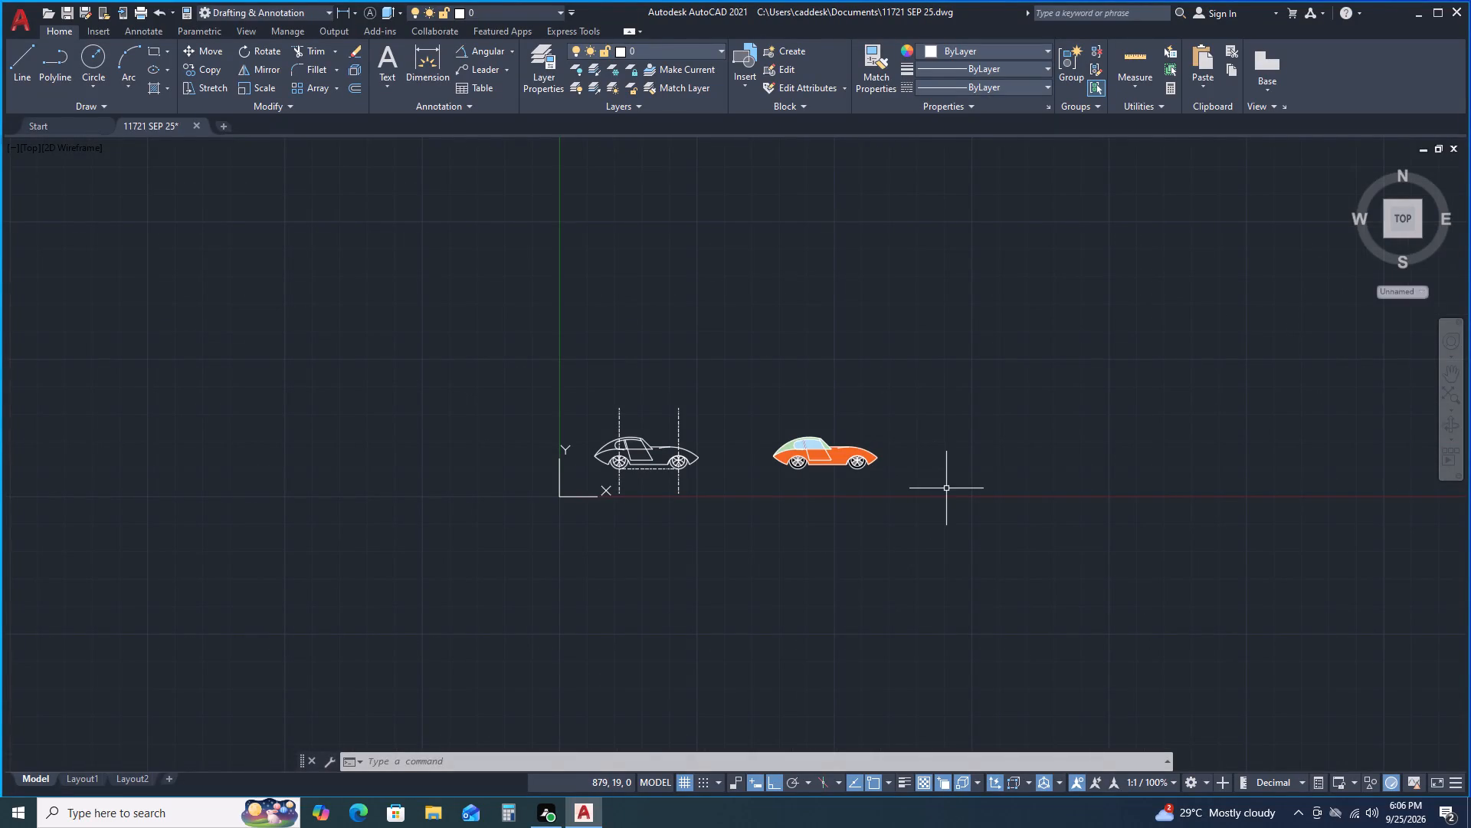
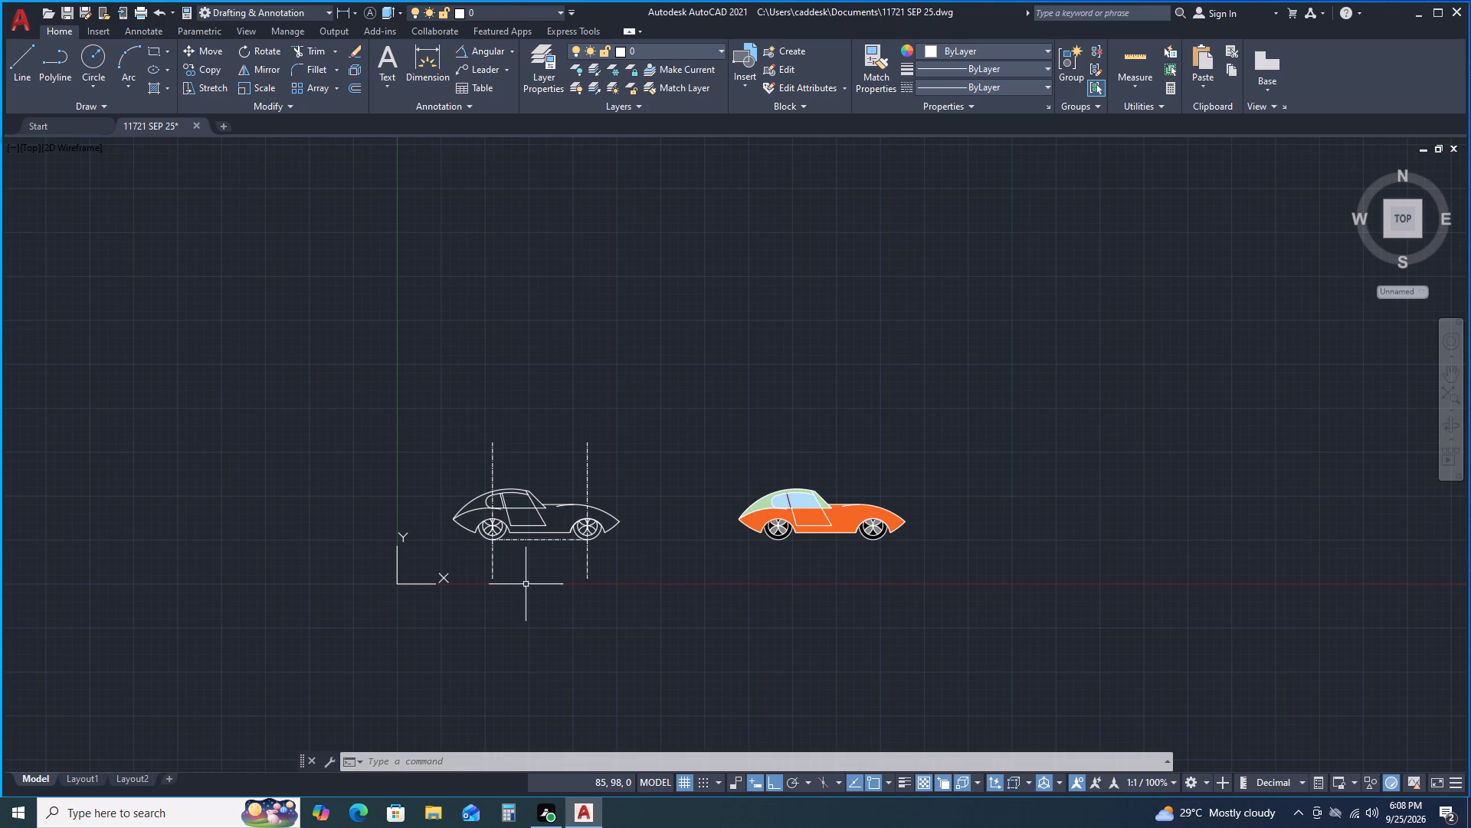
Inspect the outline car and its colour-filled copy up close and side by side.
{"action": "scroll", "coordinate": [594, 573], "scroll_direction": "up", "scroll_amount": 3}
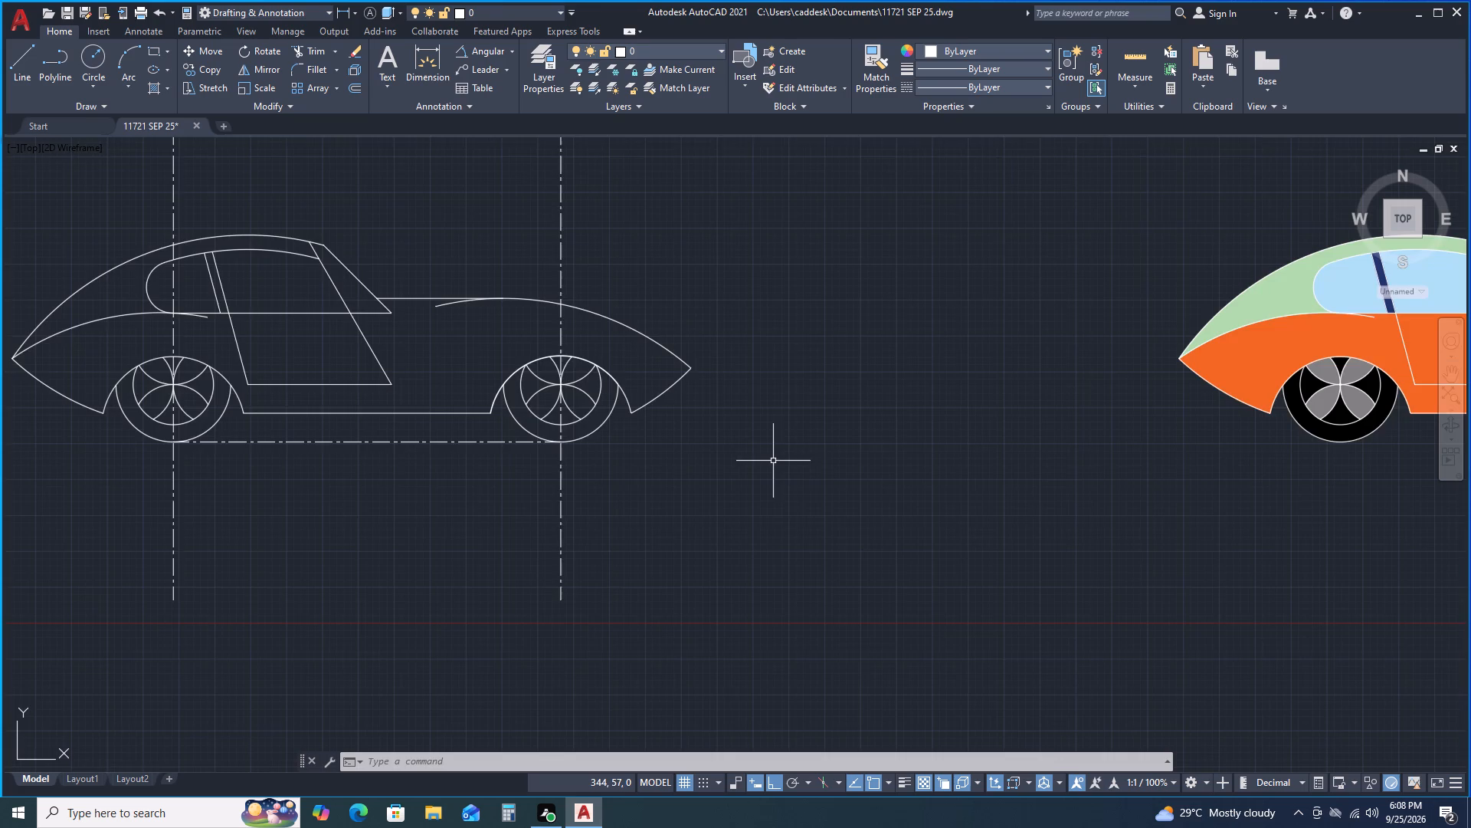
{"action": "scroll", "coordinate": [777, 468], "scroll_direction": "down", "scroll_amount": 1}
{"action": "middle_click_drag", "start_coordinate": [1258, 594], "coordinate": [749, 672]}
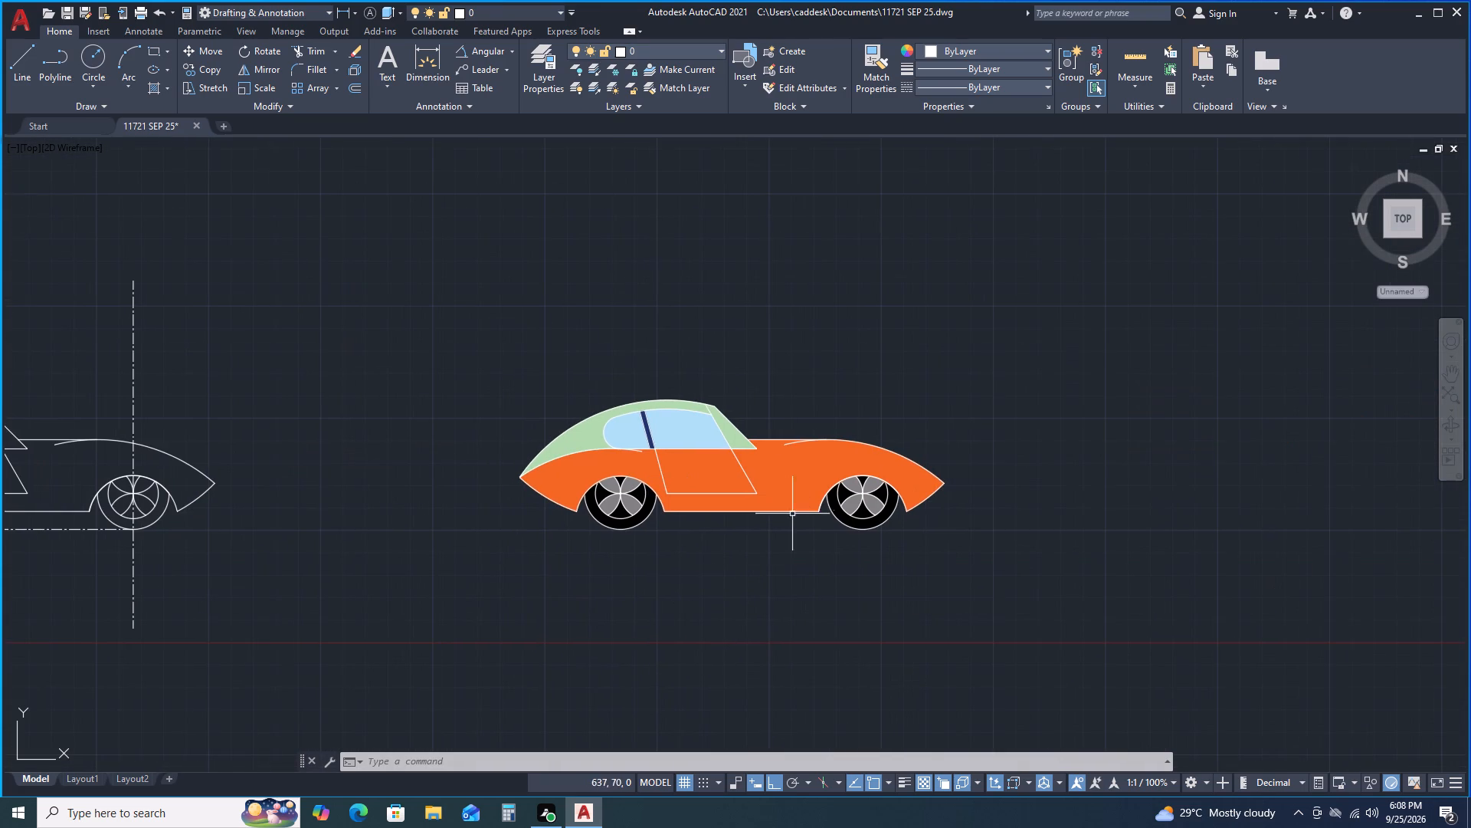
{"action": "scroll", "coordinate": [798, 438], "scroll_direction": "up", "scroll_amount": 1}
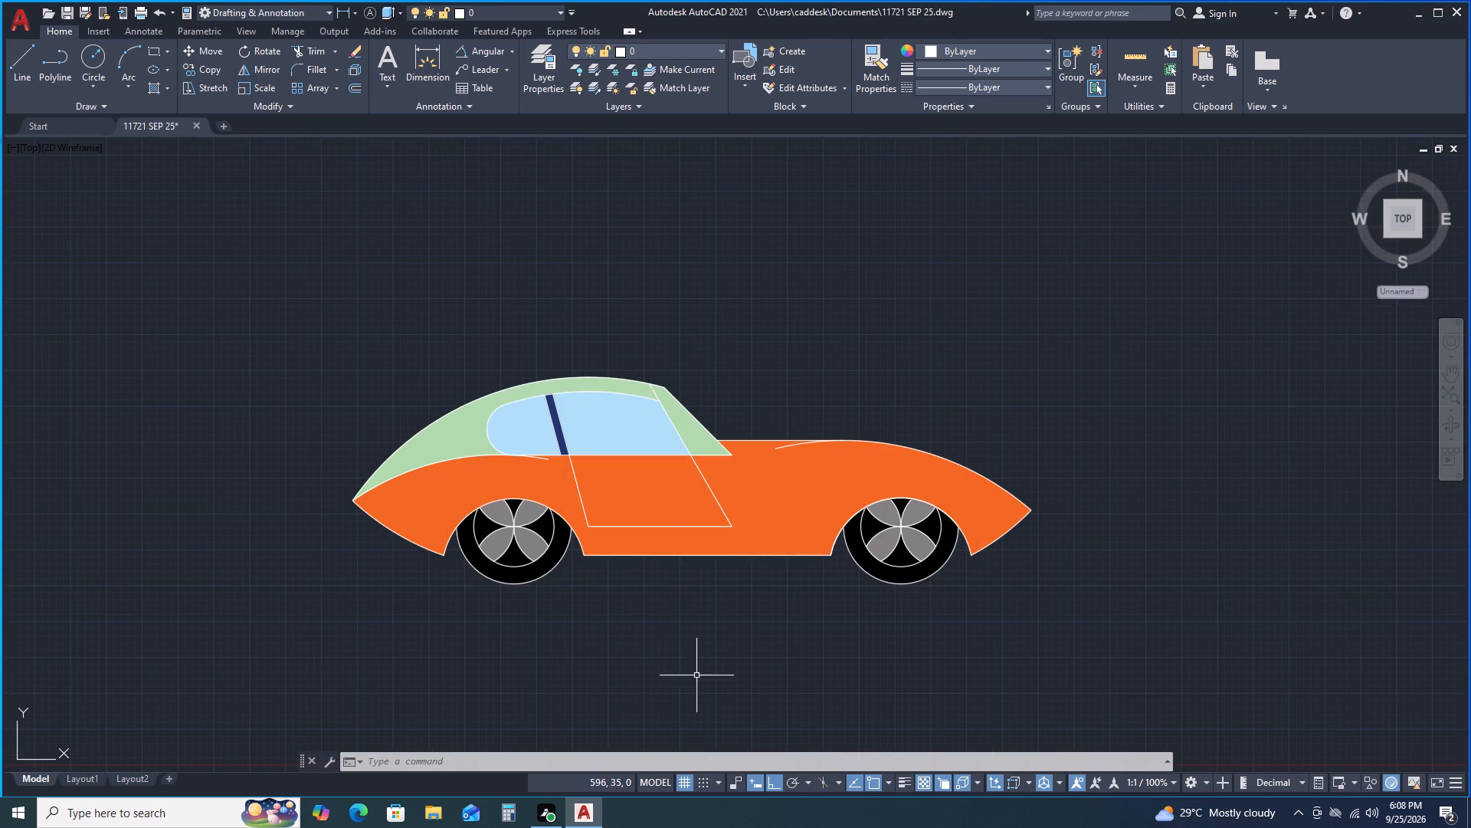
{"action": "middle_click_drag", "start_coordinate": [1043, 636], "coordinate": [850, 646]}
{"action": "scroll", "coordinate": [835, 650], "scroll_direction": "down", "scroll_amount": 1}
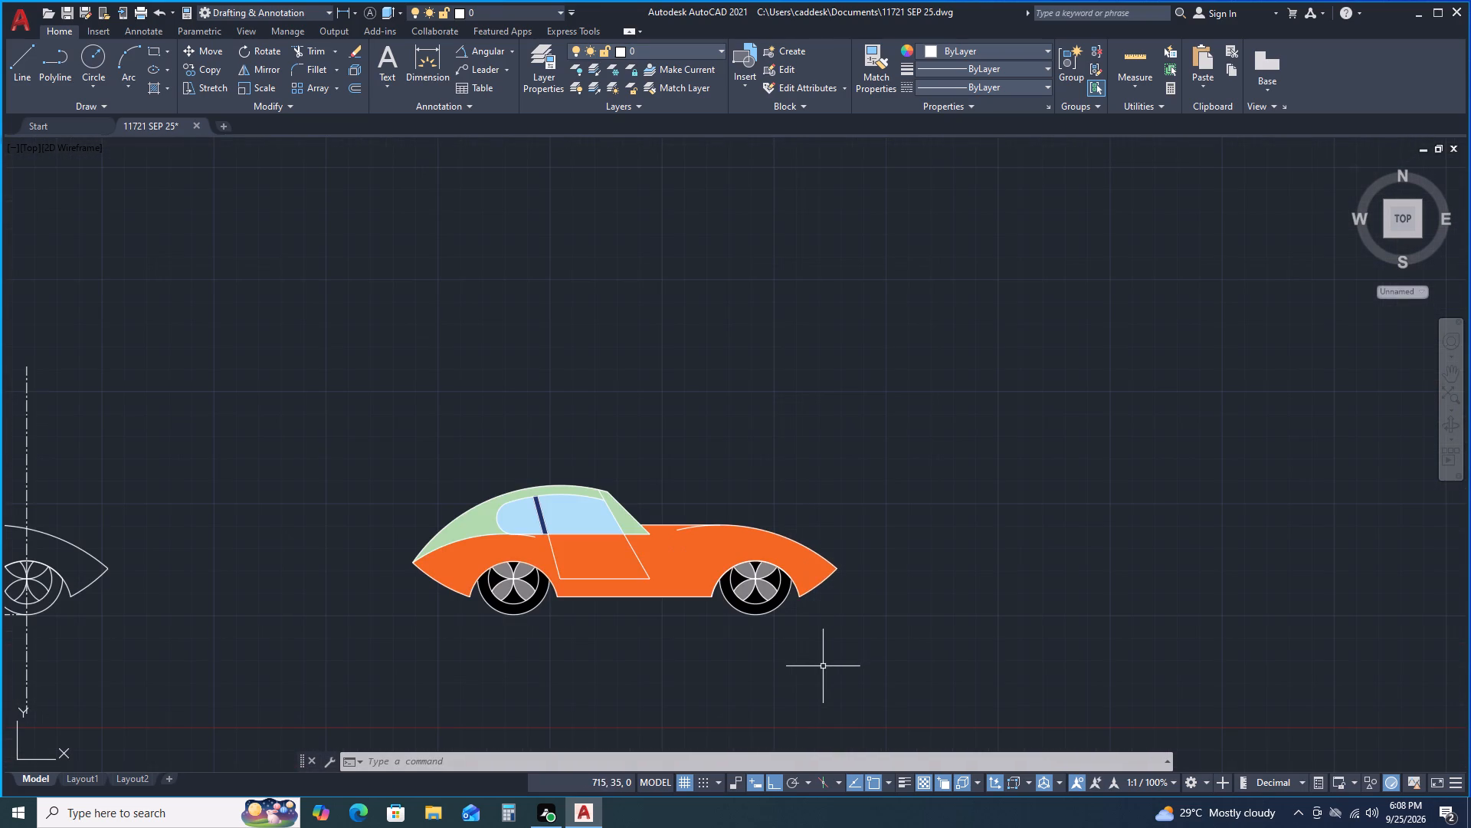
{"action": "middle_click_drag", "start_coordinate": [742, 633], "coordinate": [787, 619]}
{"action": "scroll", "coordinate": [788, 619], "scroll_direction": "down", "scroll_amount": 1}
{"action": "middle_click_drag", "start_coordinate": [799, 629], "coordinate": [940, 595]}
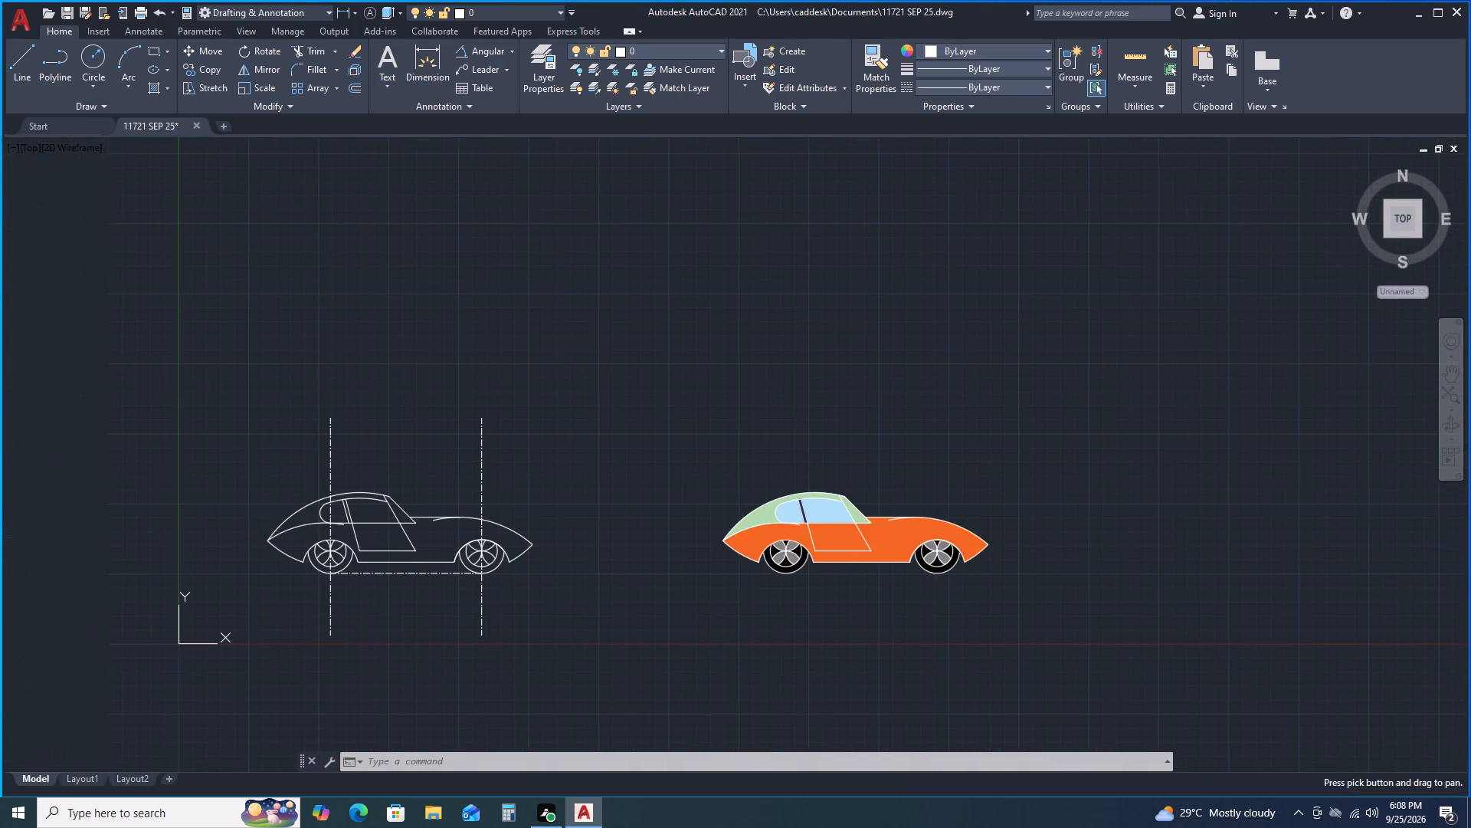
{"action": "middle_click_drag", "start_coordinate": [385, 362], "coordinate": [589, 358]}
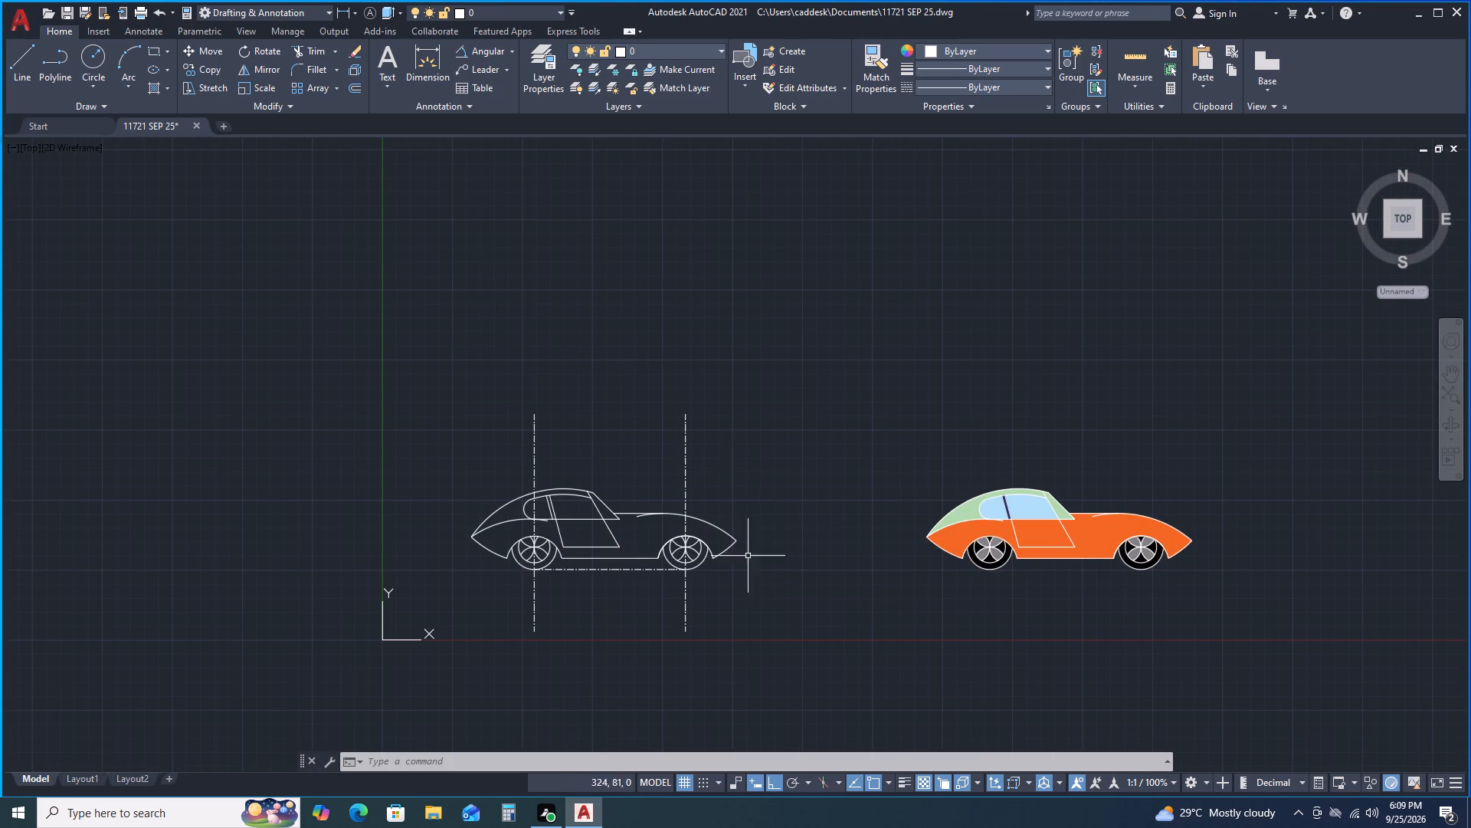
{"action": "middle_click_drag", "start_coordinate": [780, 682], "coordinate": [713, 541]}
{"action": "middle_click", "coordinate": [709, 495]}
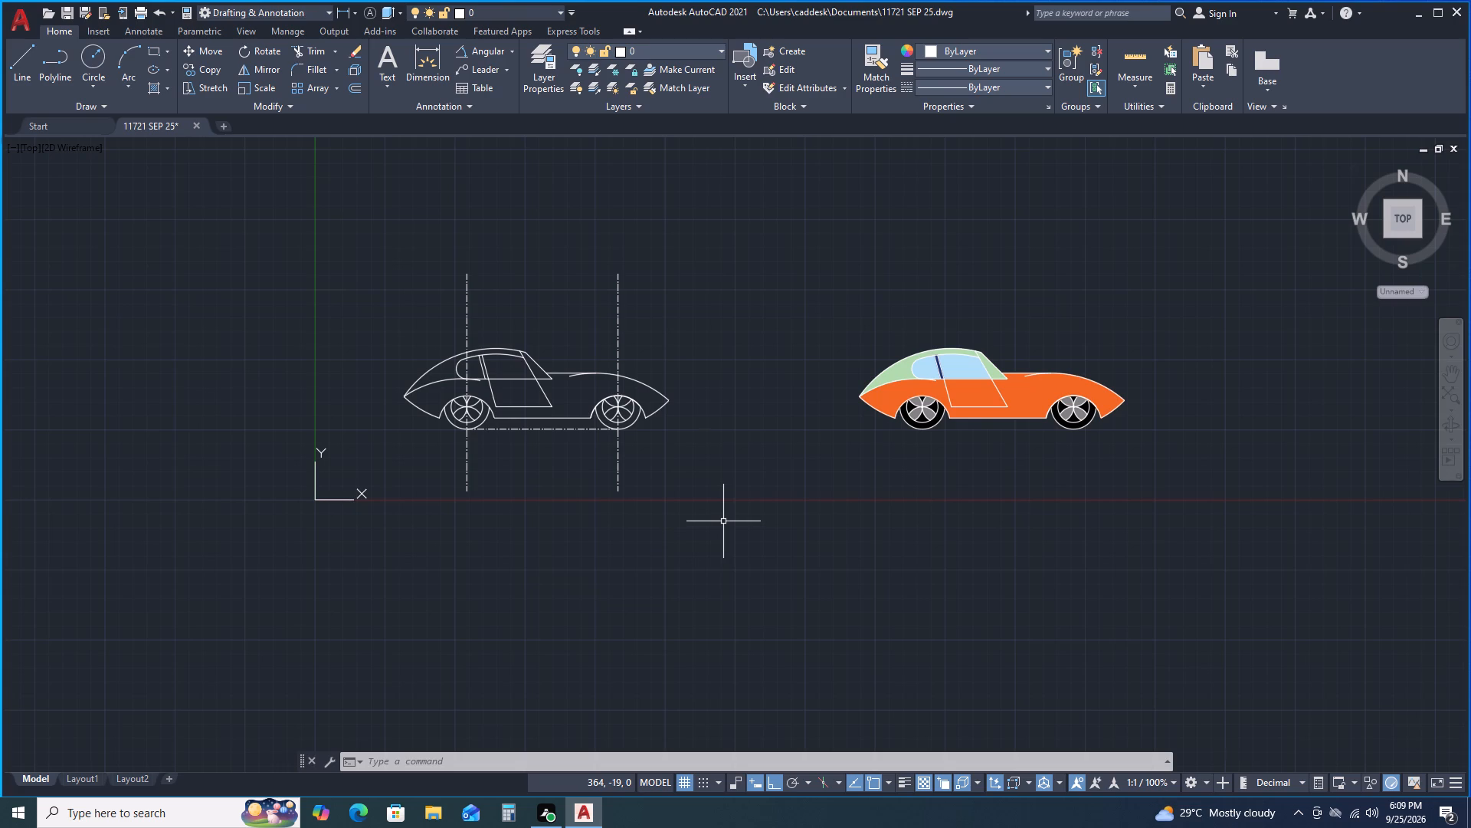
{"action": "scroll", "coordinate": [715, 387], "scroll_direction": "up", "scroll_amount": 1}
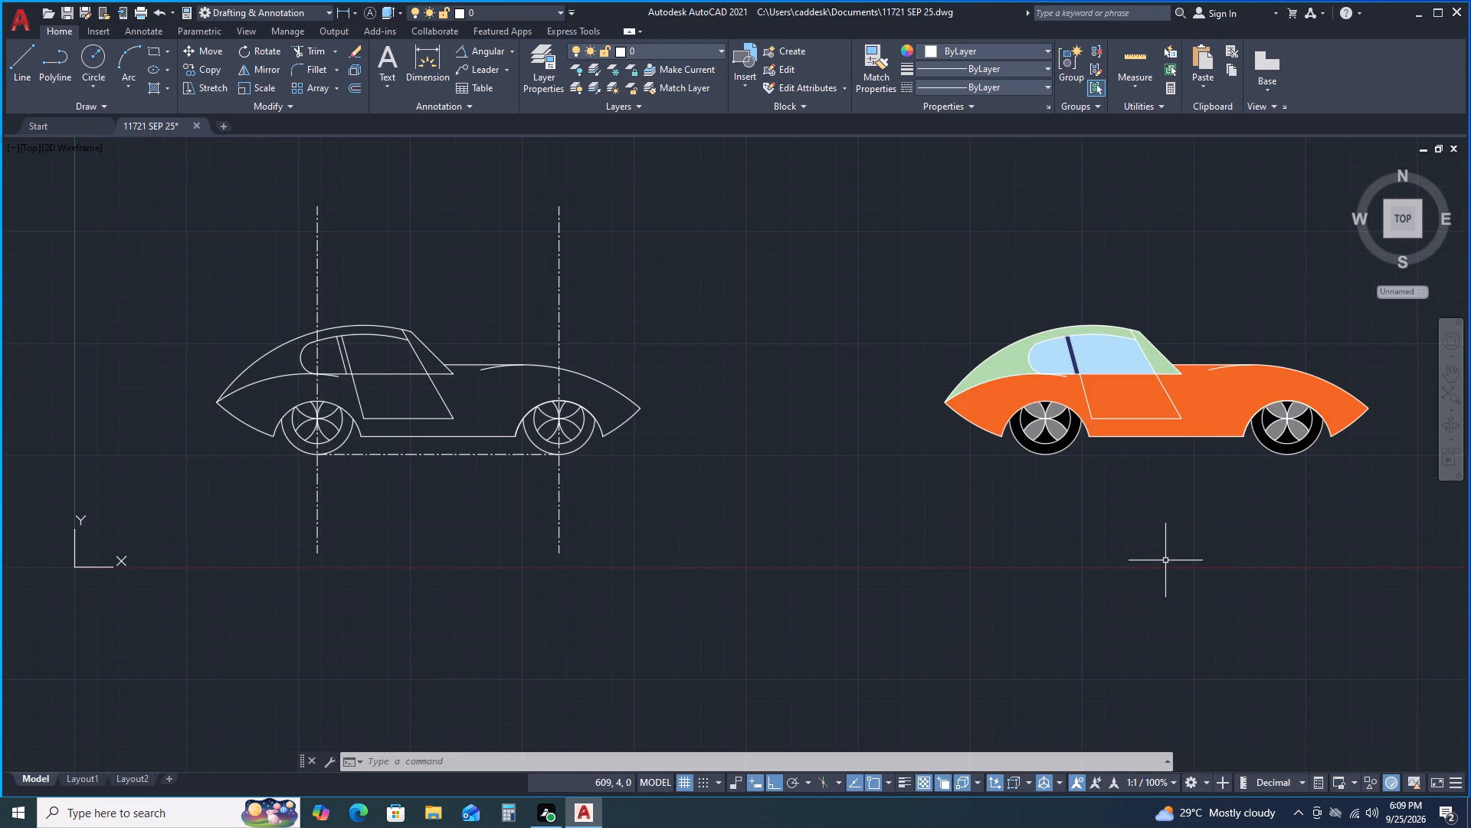
{"action": "scroll", "coordinate": [1171, 563], "scroll_direction": "down", "scroll_amount": 1}
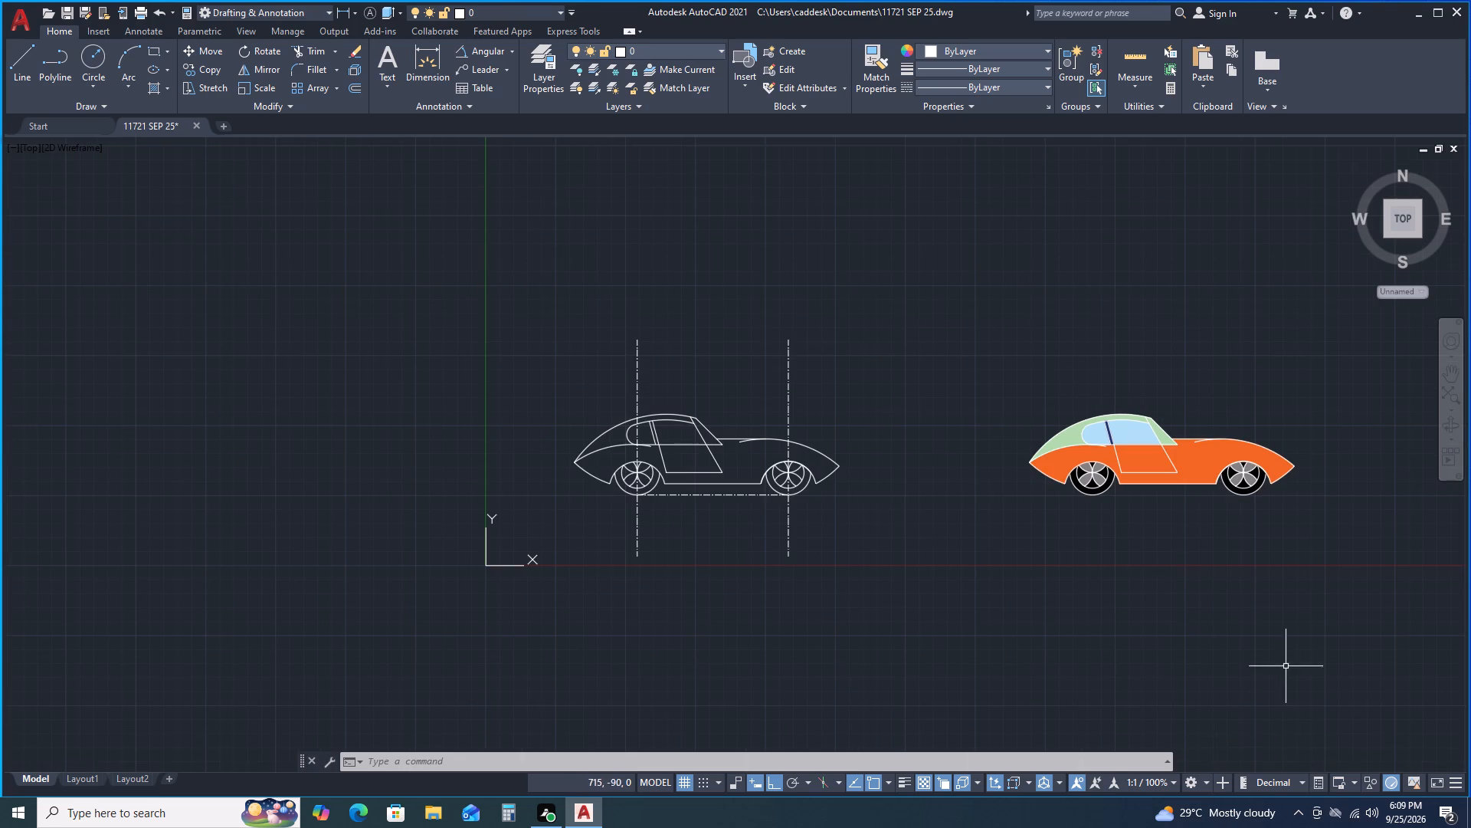
{"action": "scroll", "coordinate": [755, 481], "scroll_direction": "up", "scroll_amount": 2}
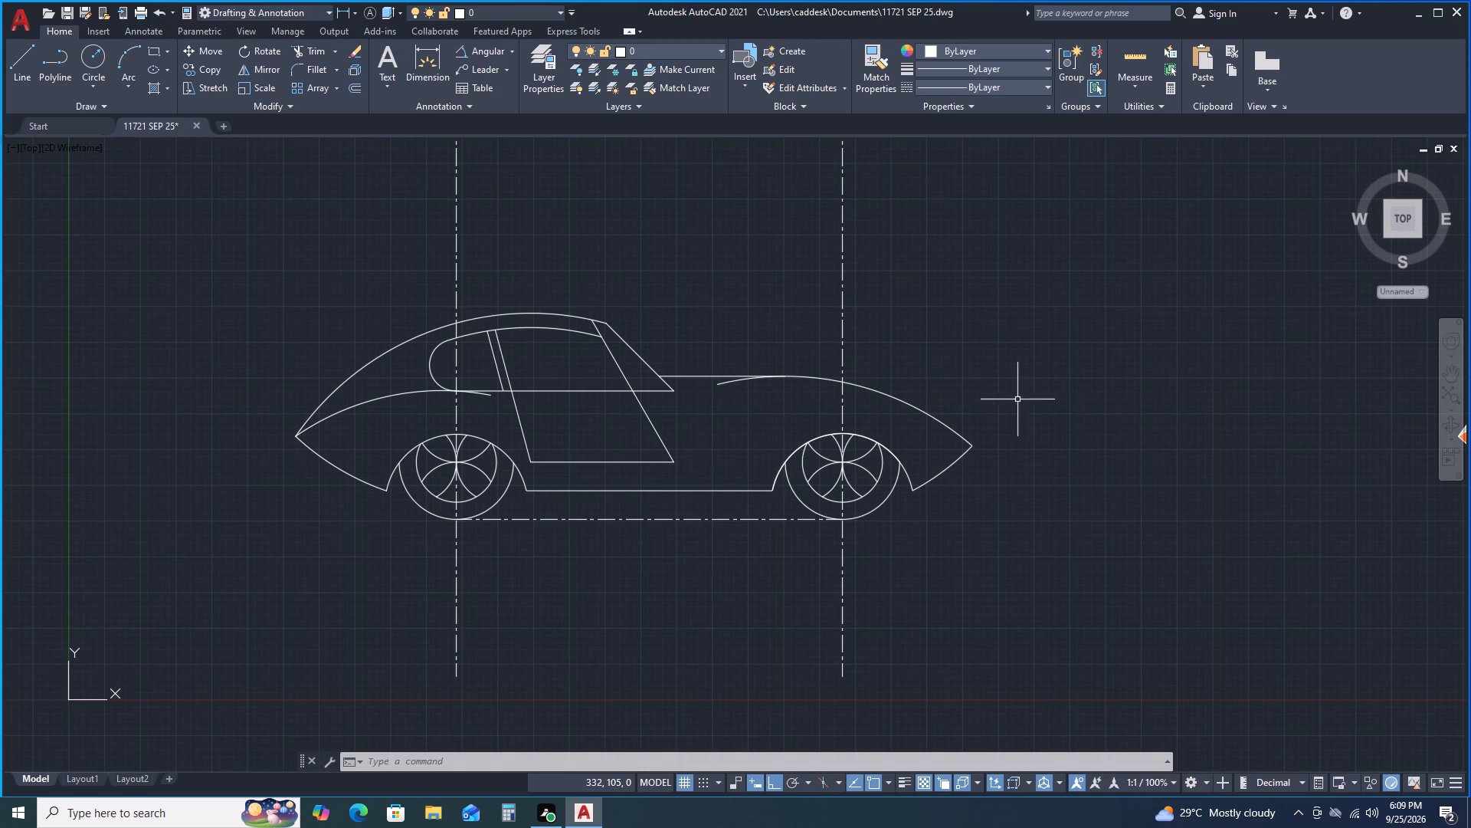
{"action": "scroll", "coordinate": [1050, 430], "scroll_direction": "down", "scroll_amount": 2}
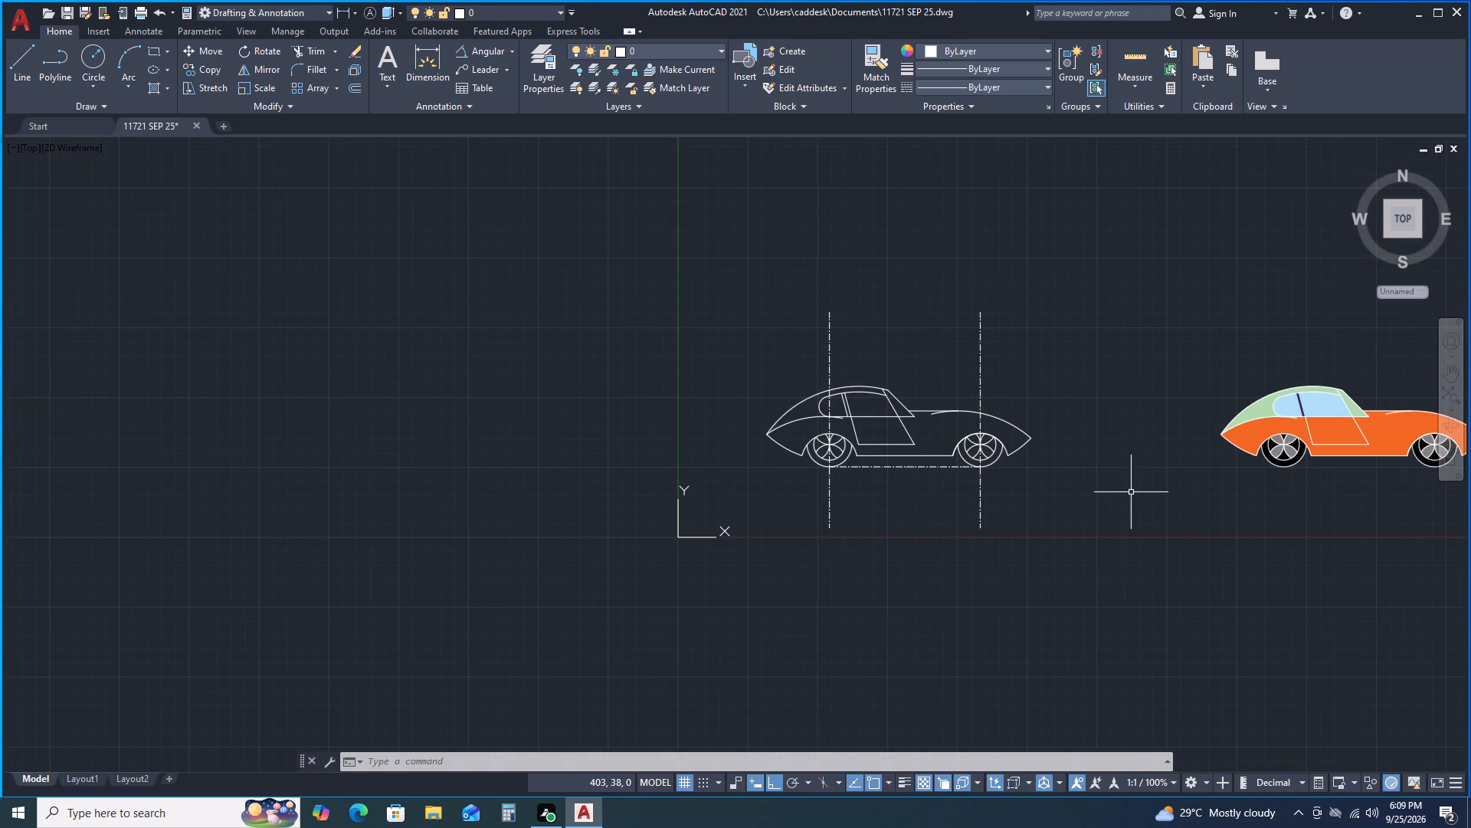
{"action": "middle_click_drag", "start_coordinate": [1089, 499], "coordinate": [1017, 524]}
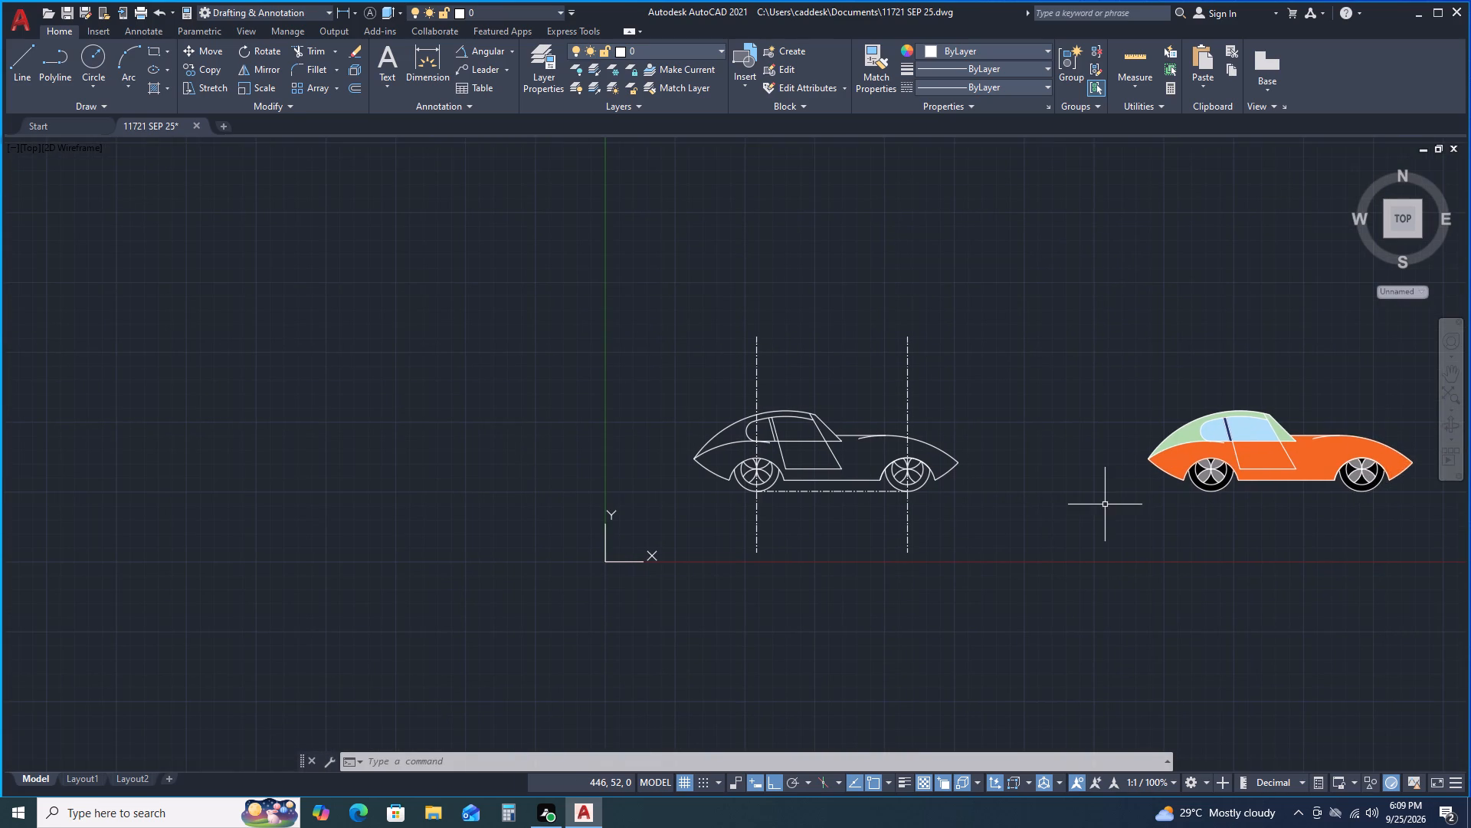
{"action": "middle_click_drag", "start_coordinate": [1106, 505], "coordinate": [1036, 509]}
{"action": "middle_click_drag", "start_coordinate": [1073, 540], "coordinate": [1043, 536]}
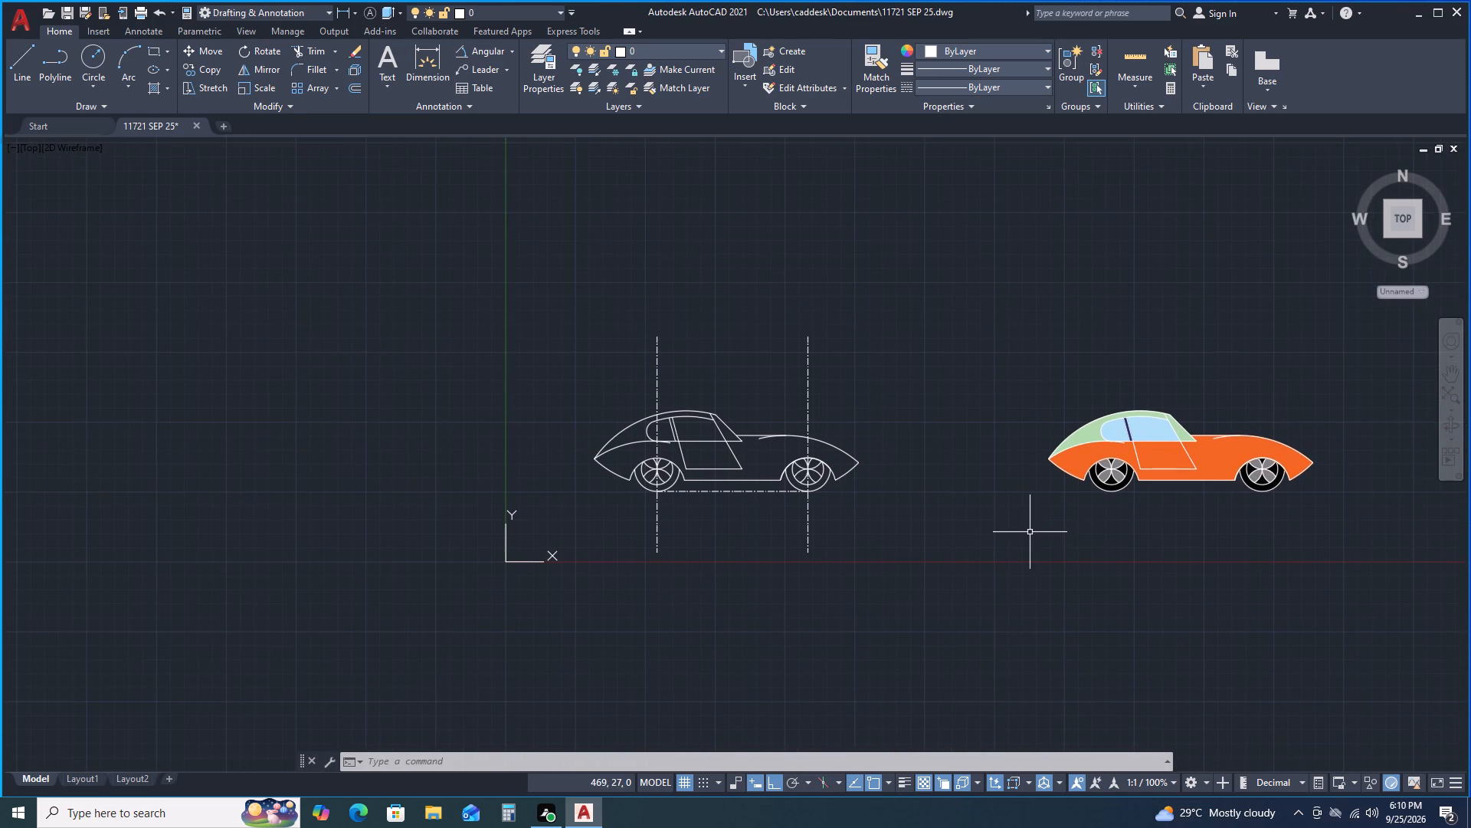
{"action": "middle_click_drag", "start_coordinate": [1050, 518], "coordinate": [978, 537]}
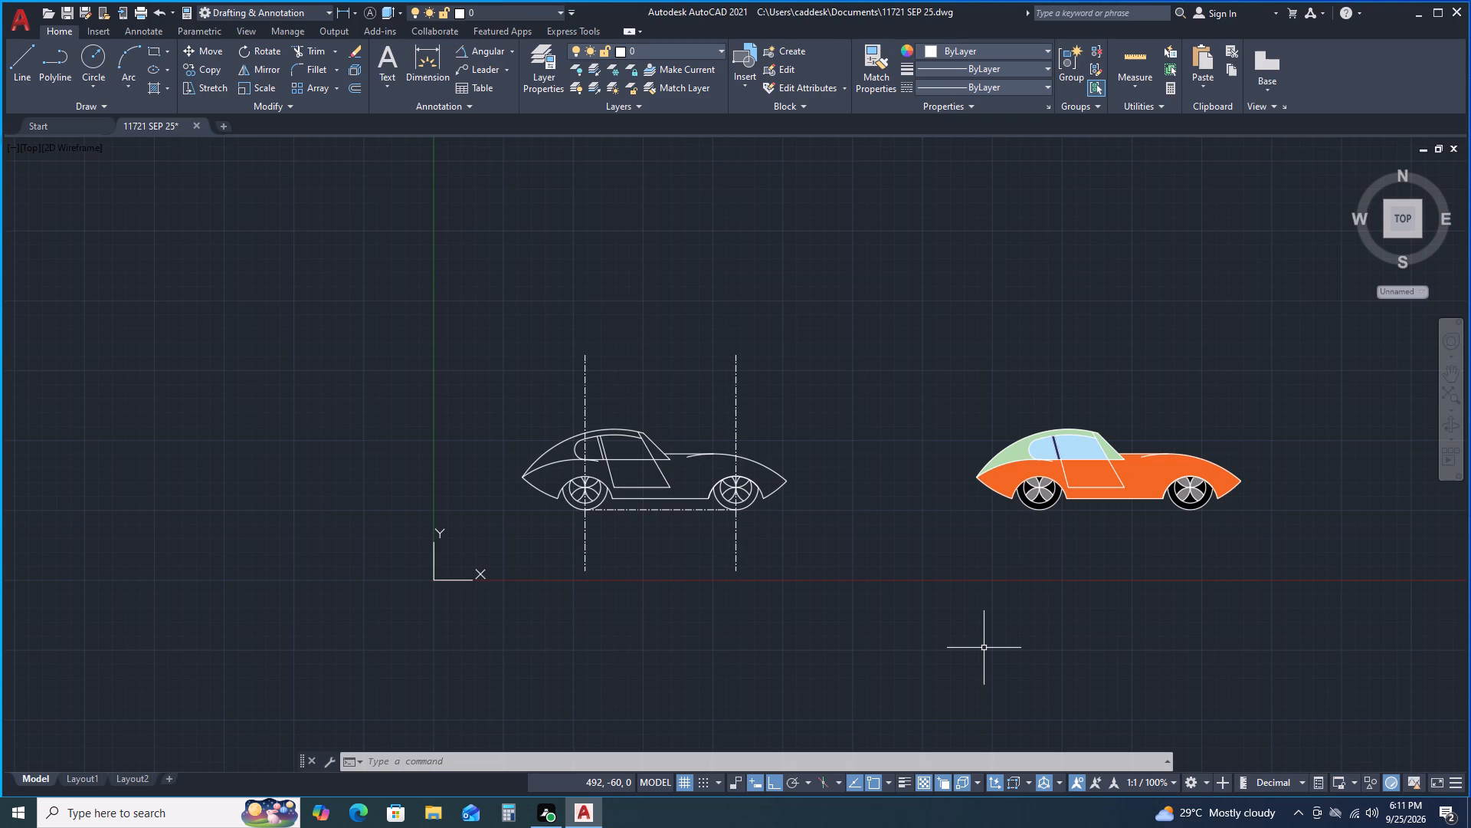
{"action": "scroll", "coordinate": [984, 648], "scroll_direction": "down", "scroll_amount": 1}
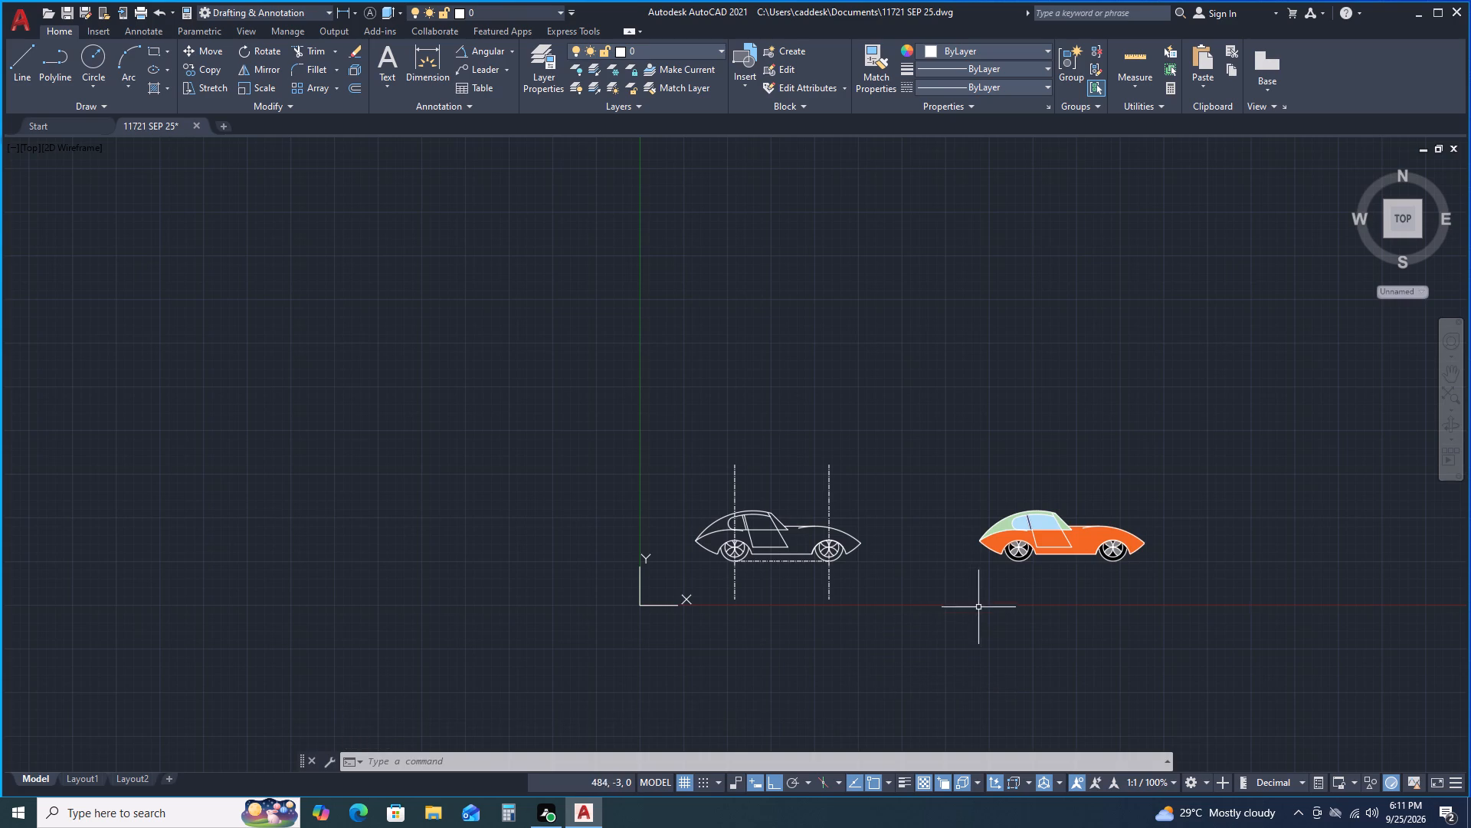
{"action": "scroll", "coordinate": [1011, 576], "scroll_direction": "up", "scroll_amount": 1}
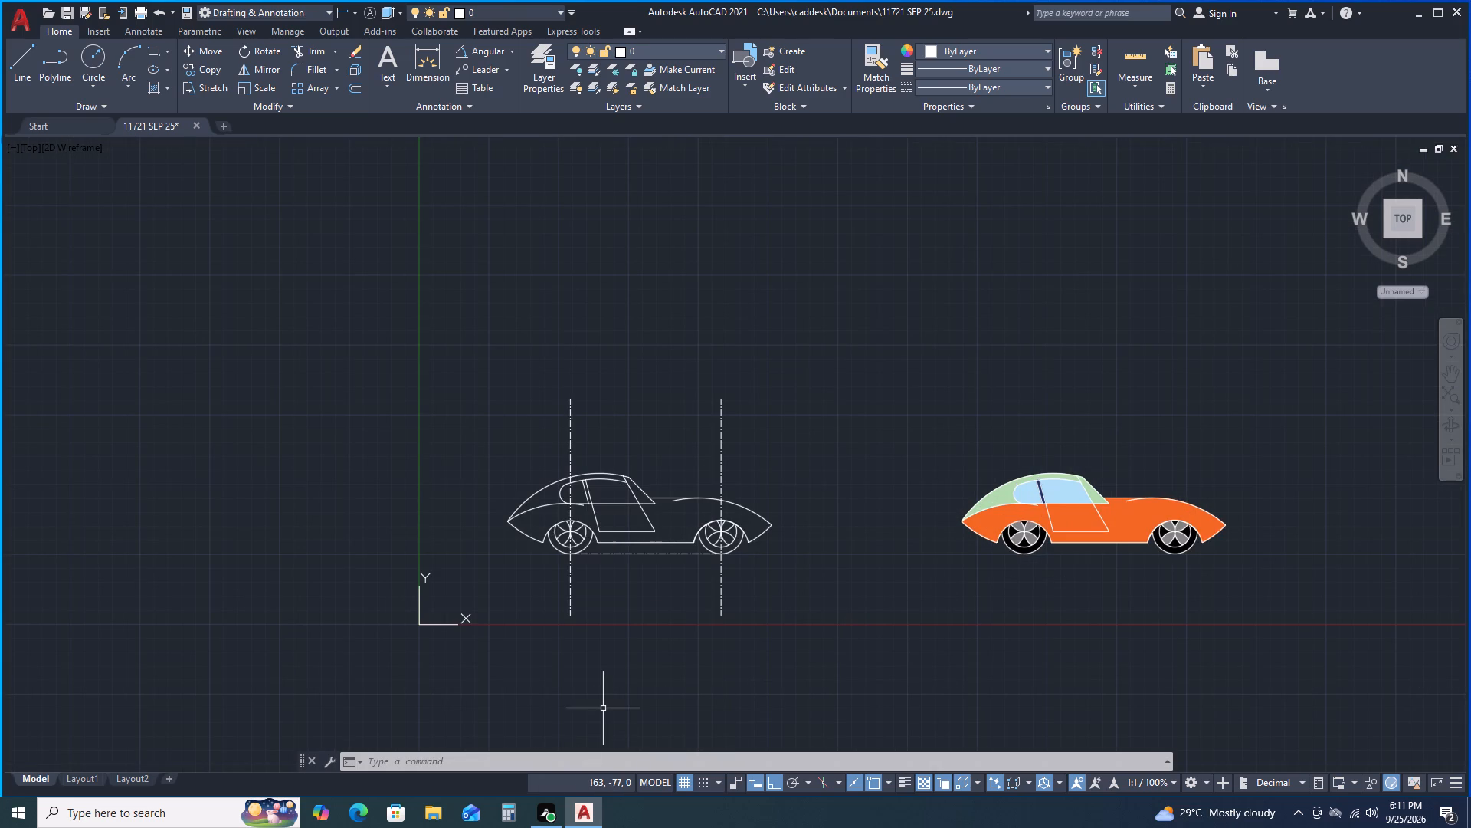
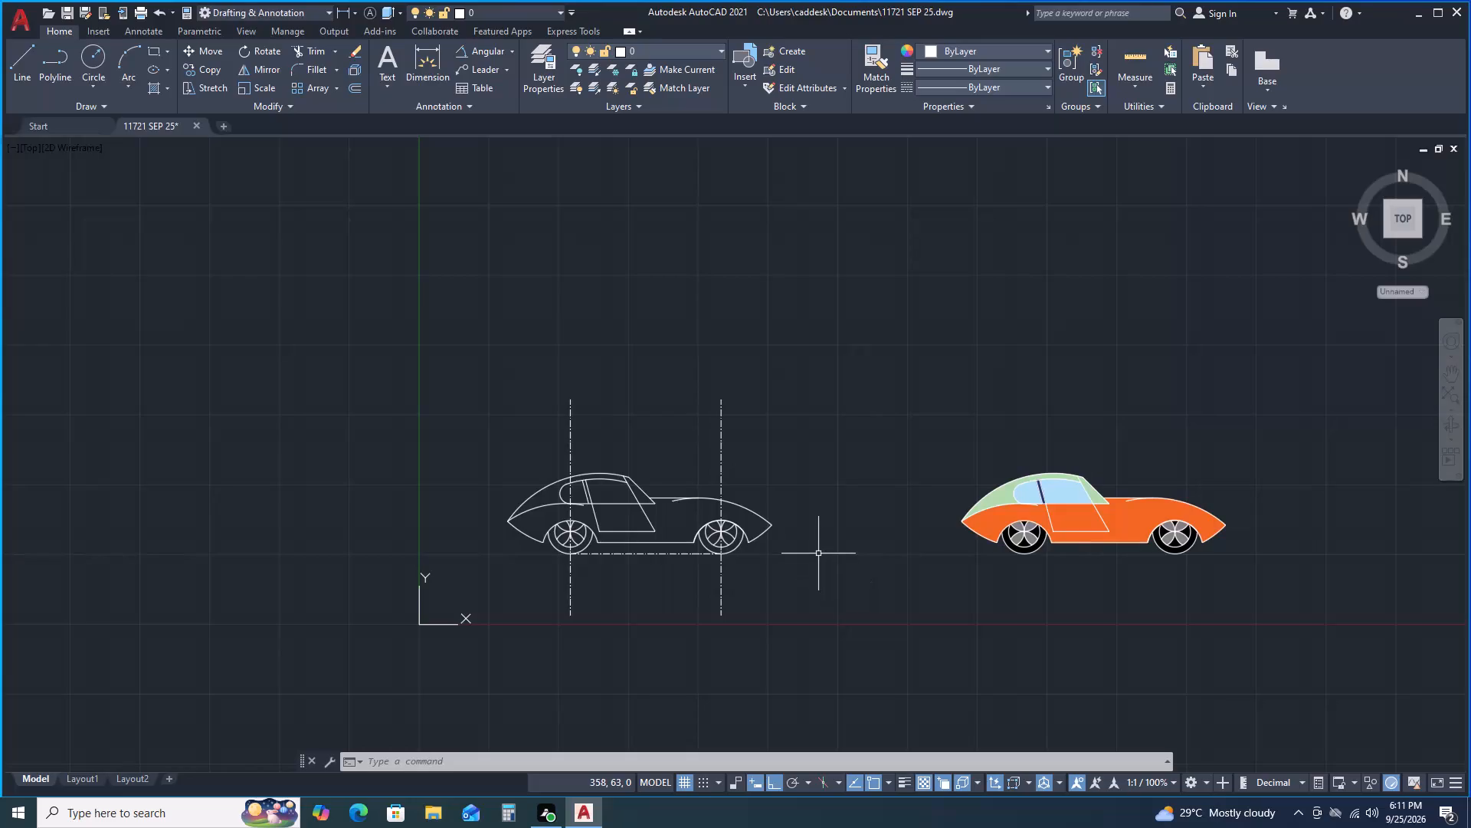
Hatch the four spoke petals of the coloured car's rear wheel with a solid fill in dark blue 34,52,110.
{"action": "scroll", "coordinate": [823, 554], "scroll_direction": "down", "scroll_amount": 1}
{"action": "middle_click_drag", "start_coordinate": [798, 587], "coordinate": [733, 587]}
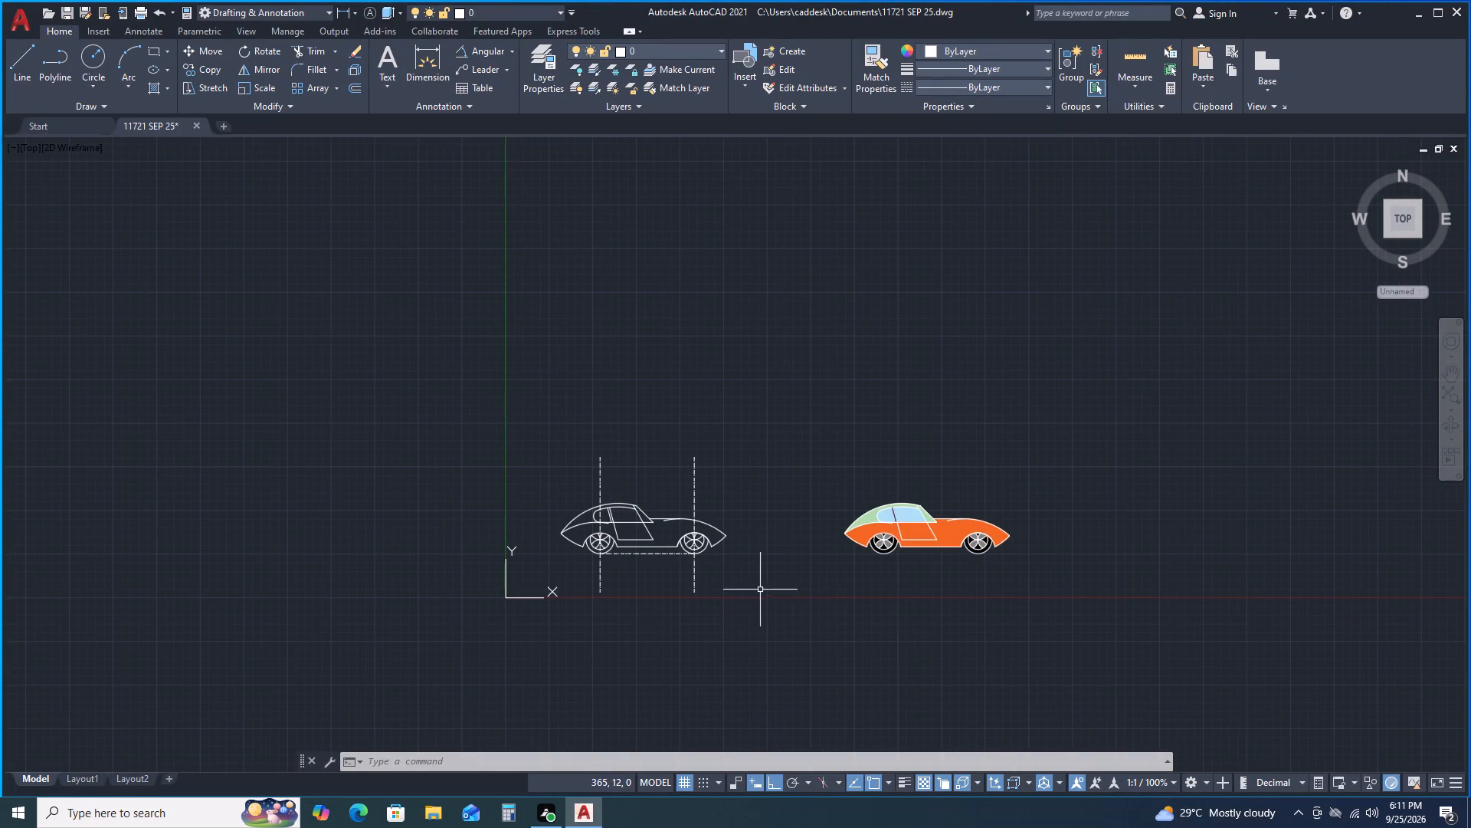
{"action": "scroll", "coordinate": [770, 577], "scroll_direction": "up", "scroll_amount": 2}
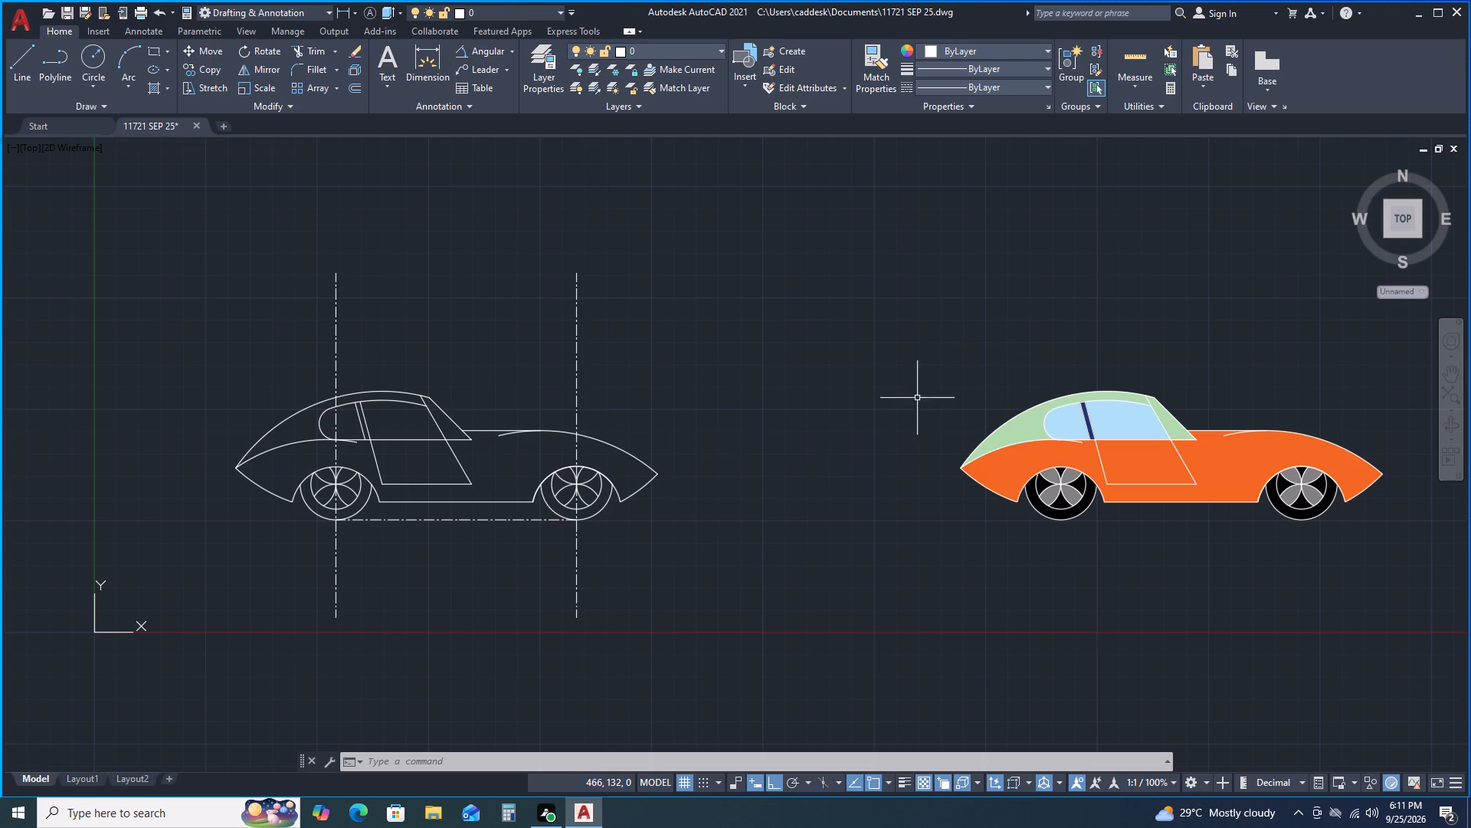
{"action": "left_click", "coordinate": [149, 84]}
{"action": "left_click", "coordinate": [487, 71]}
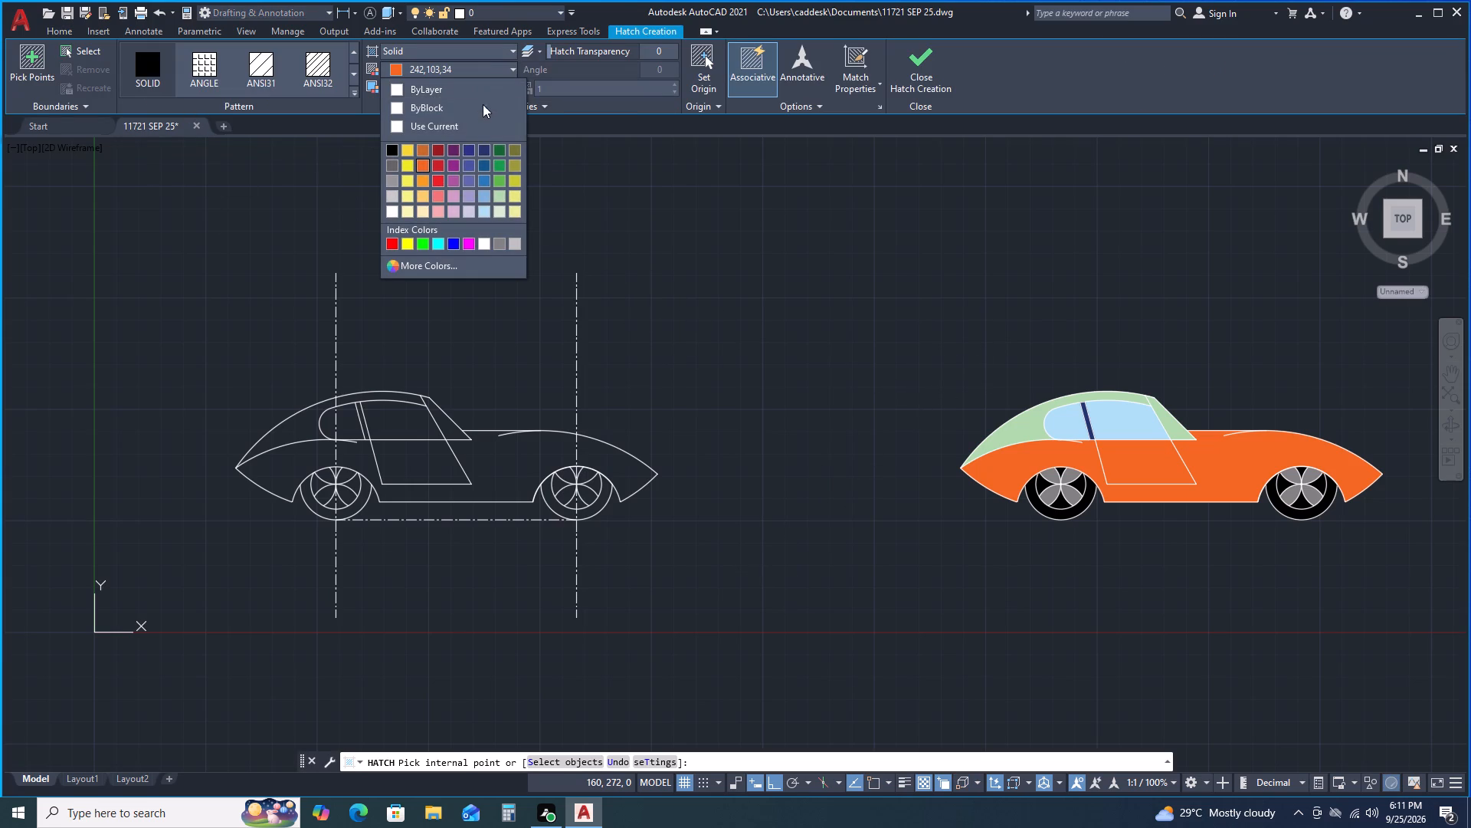
{"action": "left_click", "coordinate": [481, 147]}
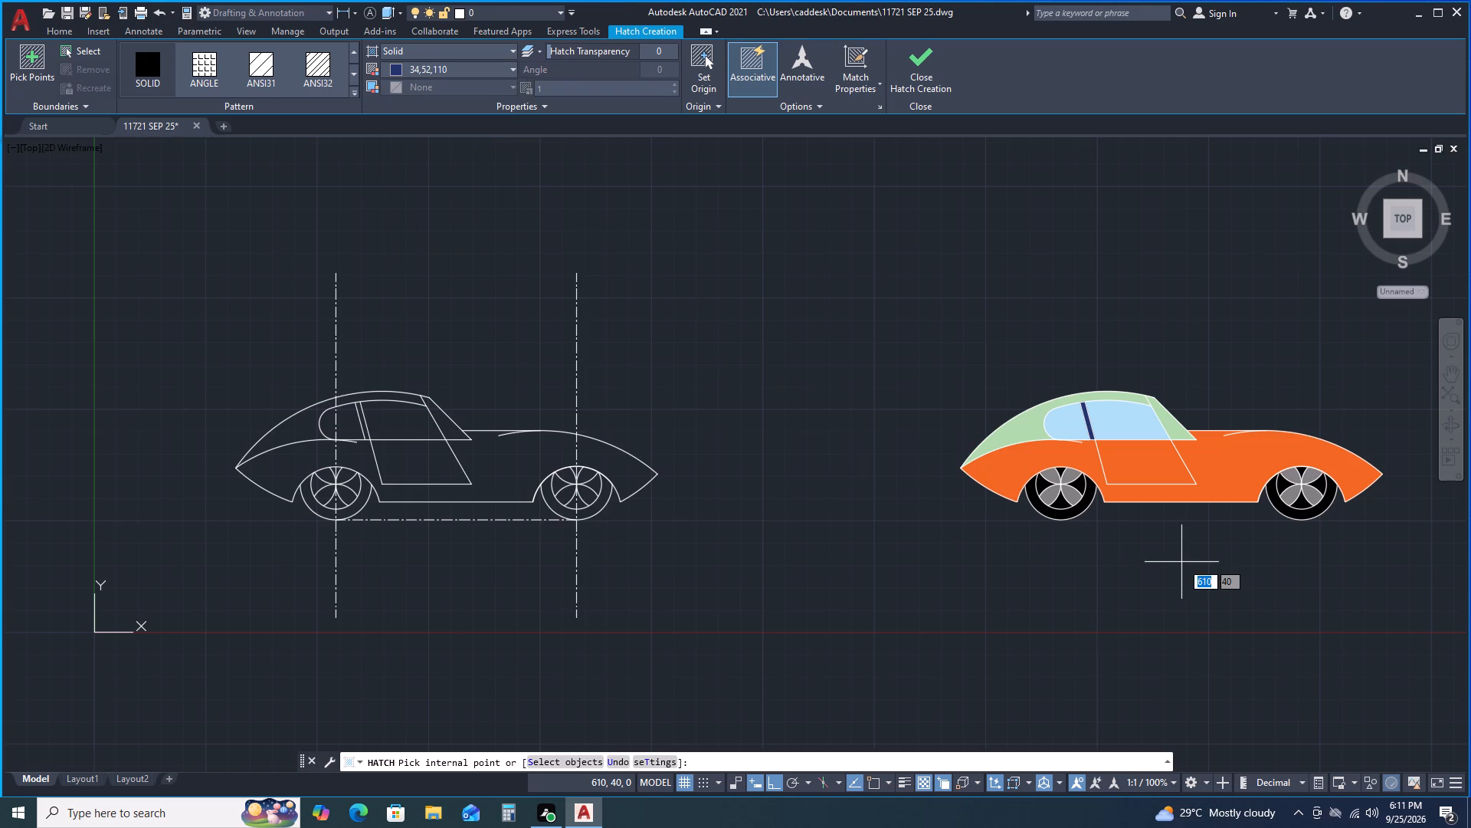
{"action": "scroll", "coordinate": [1181, 562], "scroll_direction": "up", "scroll_amount": 1}
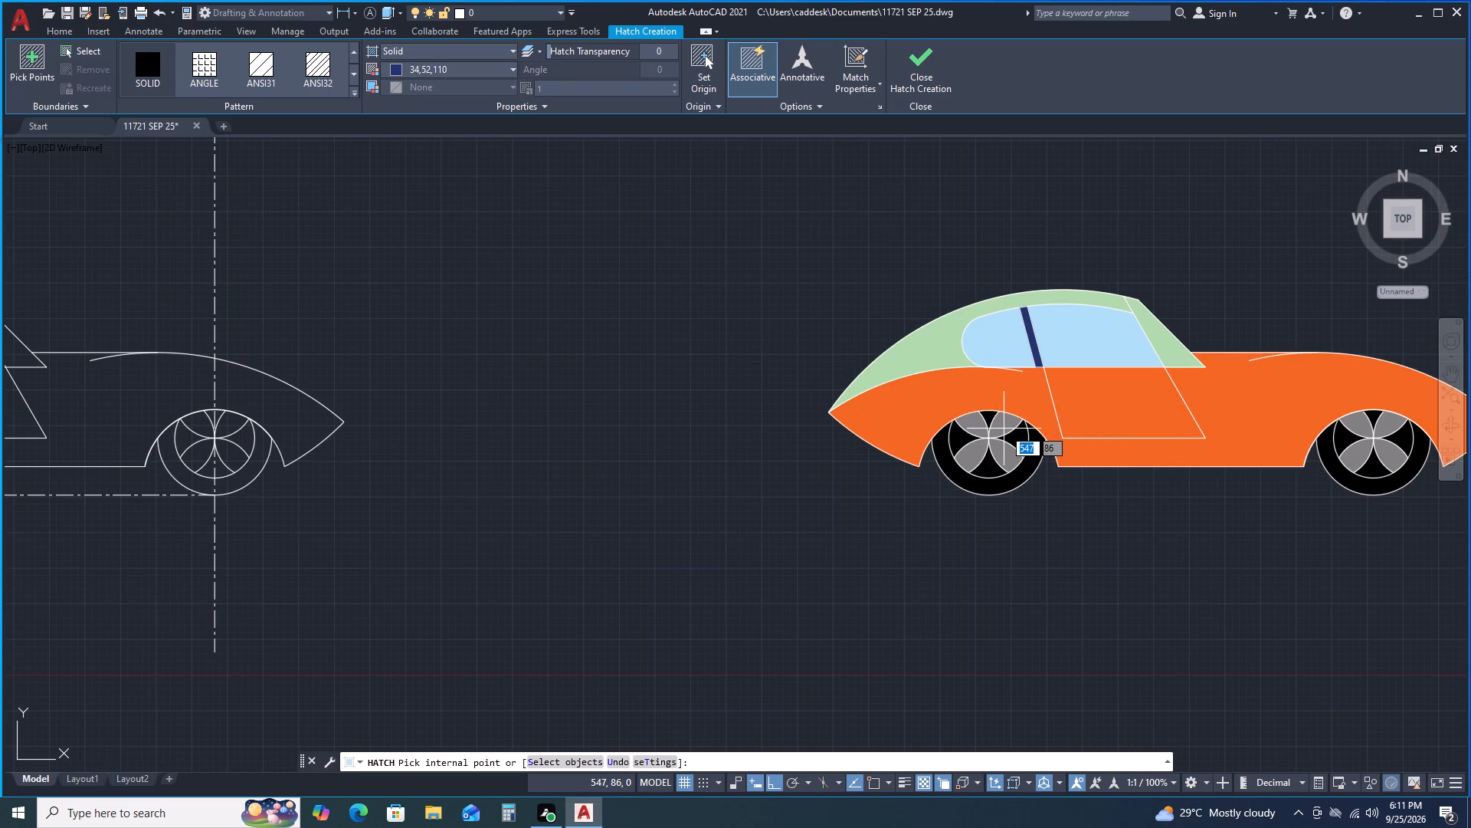
{"action": "left_click", "coordinate": [1004, 429]}
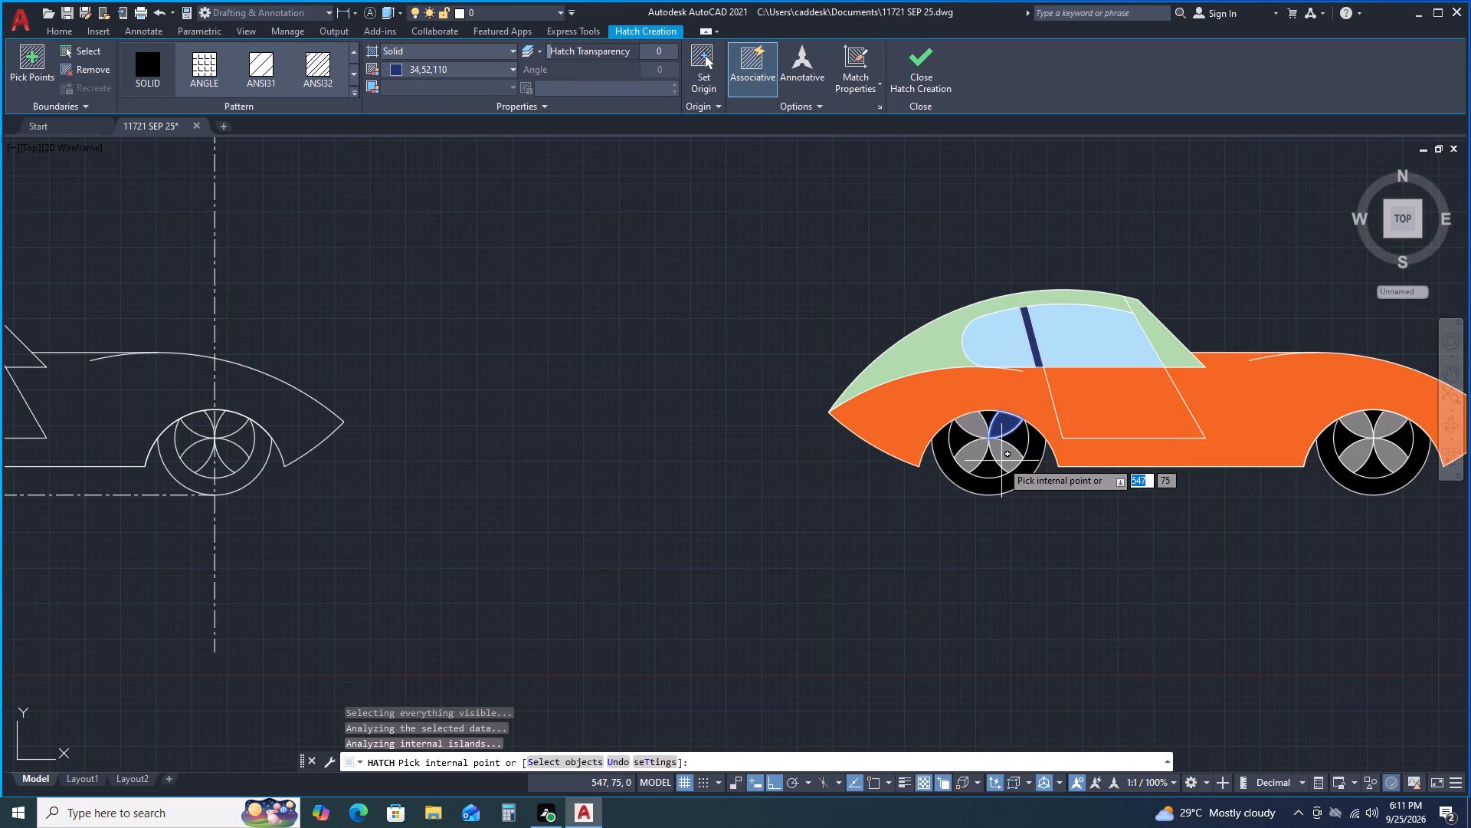
{"action": "left_click", "coordinate": [1001, 461]}
{"action": "left_click", "coordinate": [984, 452]}
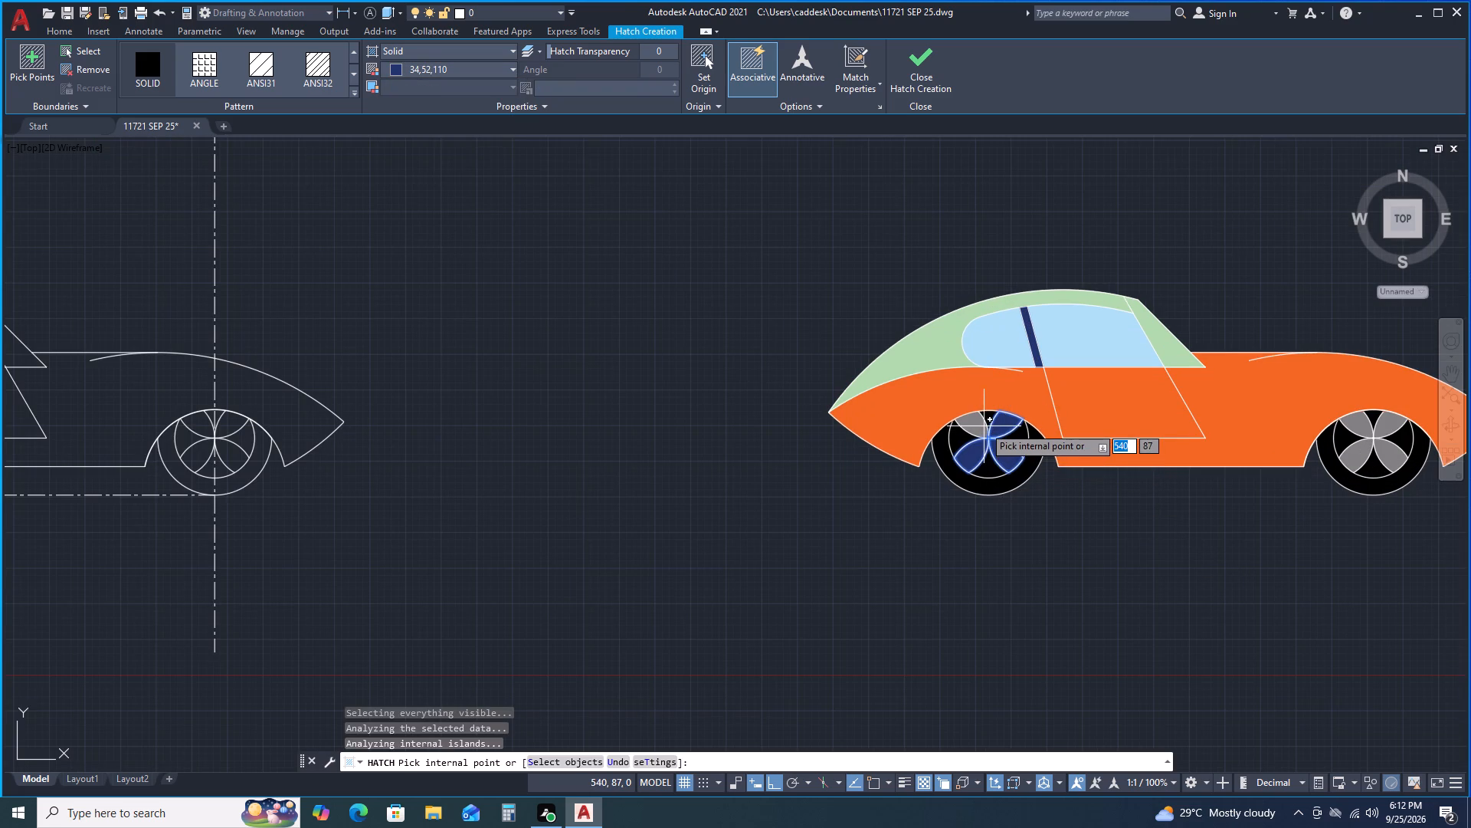
{"action": "left_click", "coordinate": [976, 429]}
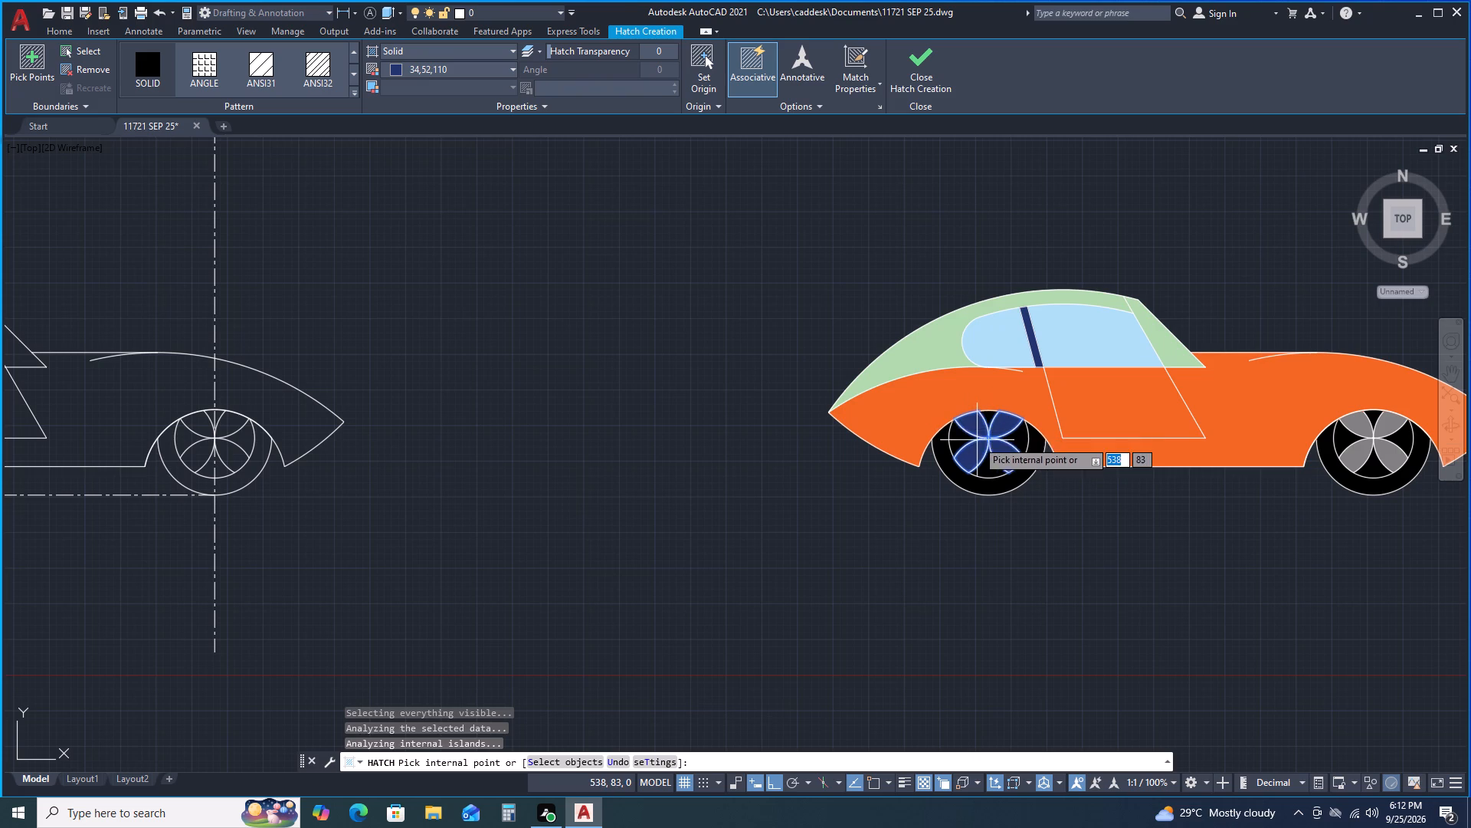
Add the four spoke petals of the coloured car's front wheel to the same dark blue solid hatch and finish it.
{"action": "scroll", "coordinate": [987, 459], "scroll_direction": "down", "scroll_amount": 1}
{"action": "middle_click_drag", "start_coordinate": [1121, 536], "coordinate": [933, 570]}
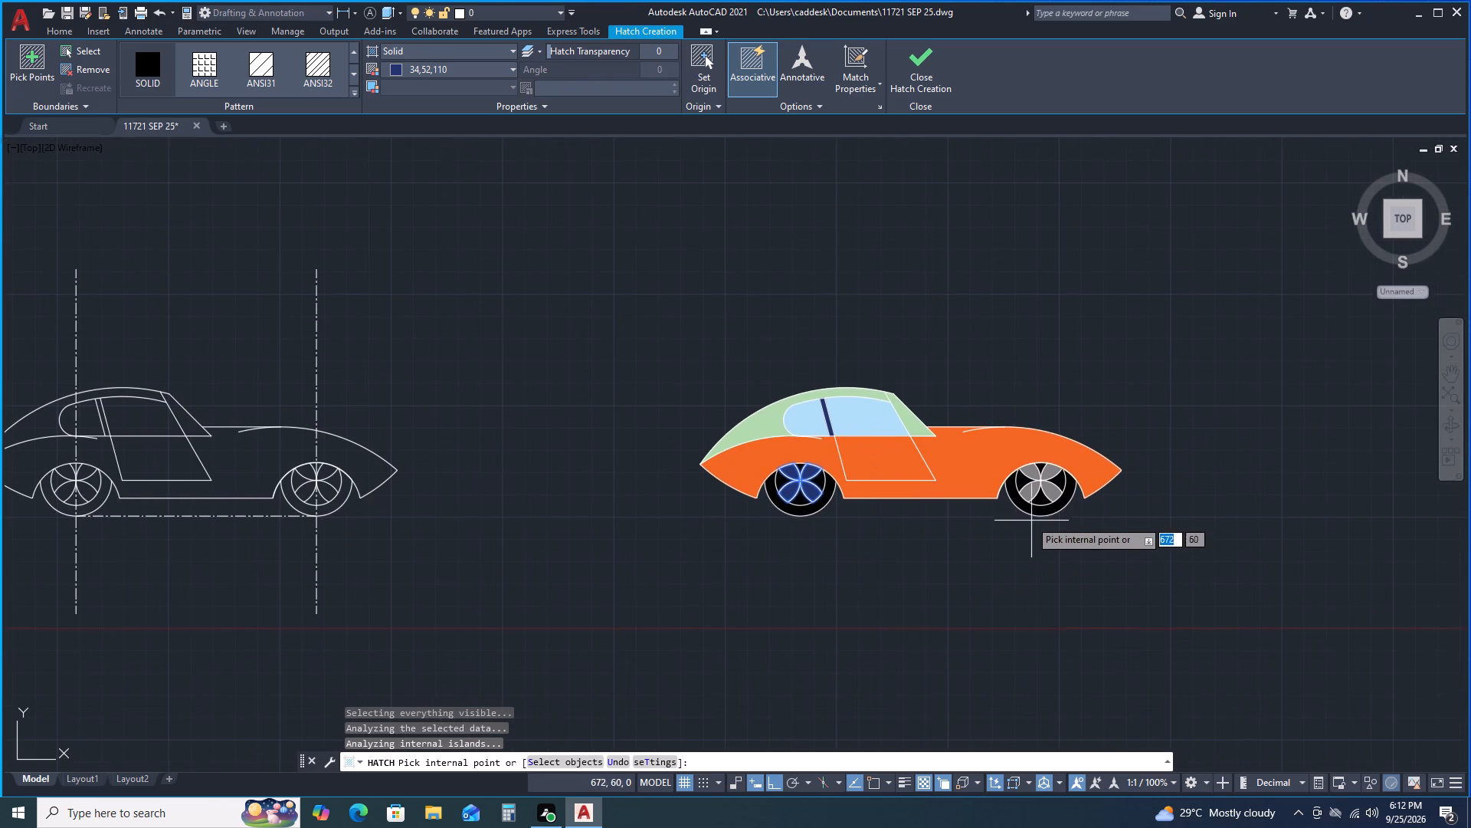
{"action": "scroll", "coordinate": [1054, 495], "scroll_direction": "up", "scroll_amount": 1}
{"action": "left_click", "coordinate": [1050, 486]}
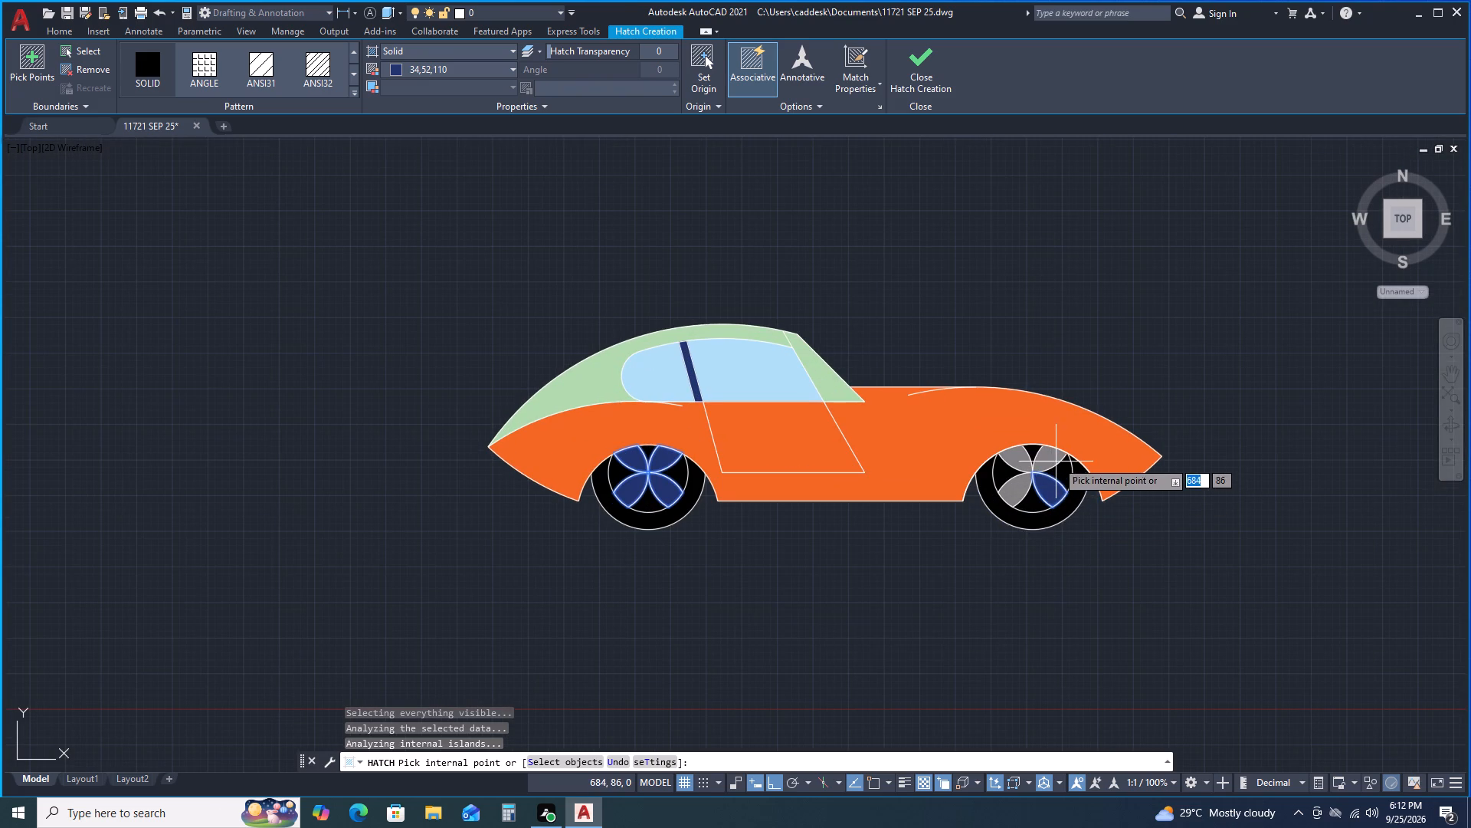
{"action": "left_click", "coordinate": [1060, 445]}
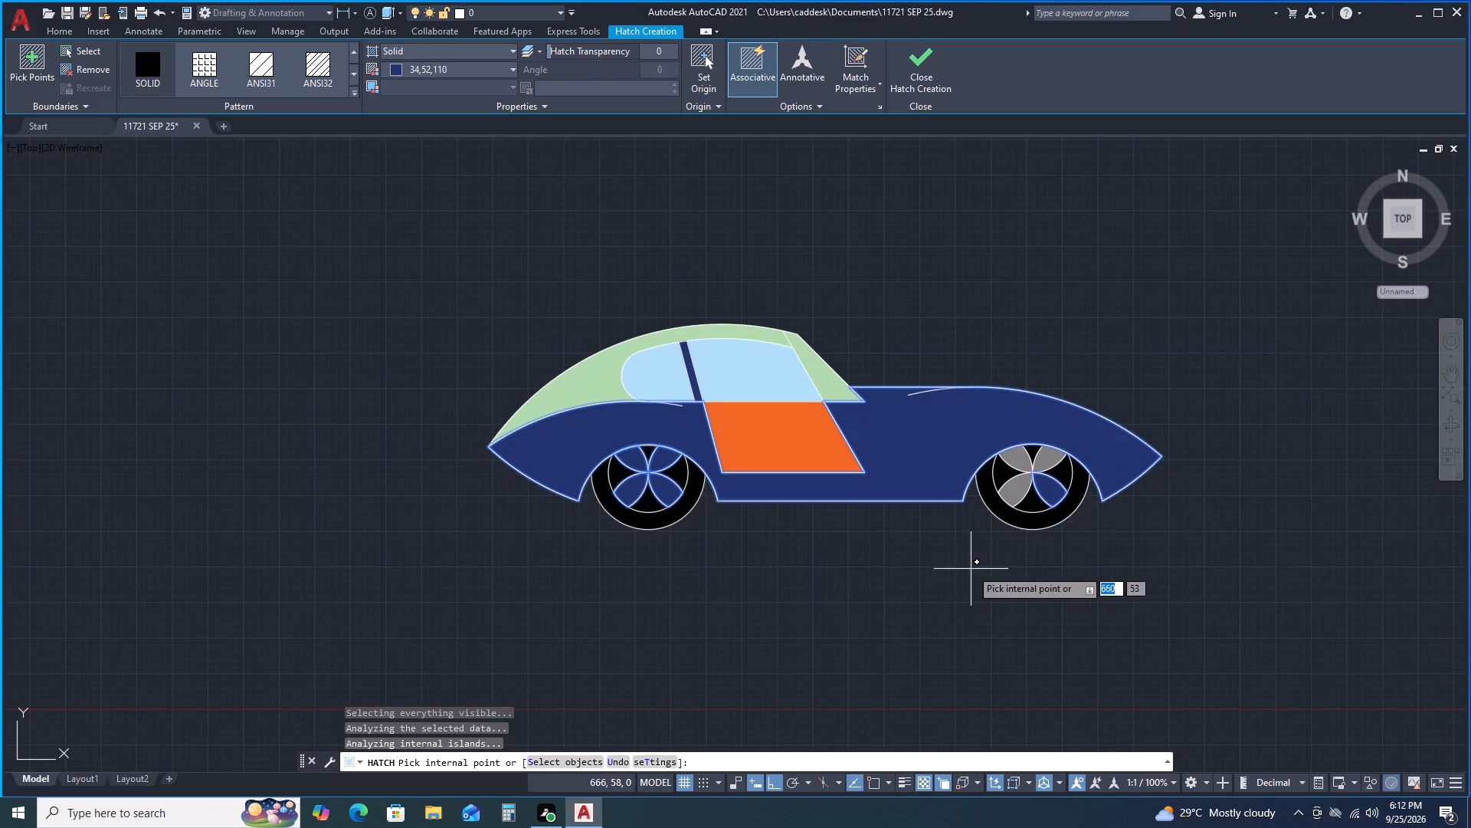
{"action": "left_click", "coordinate": [620, 765]}
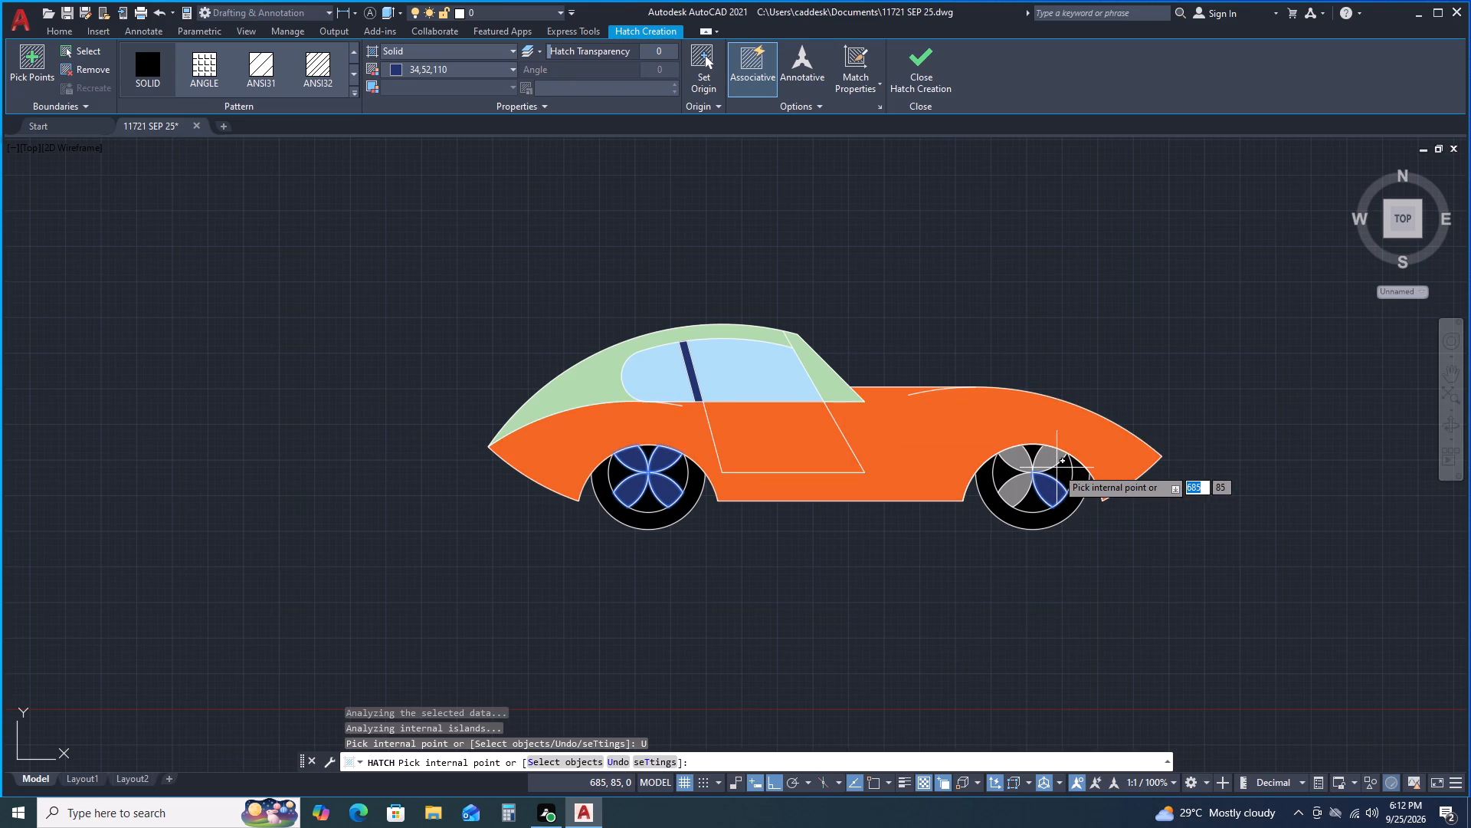
{"action": "left_click", "coordinate": [1054, 459]}
{"action": "left_click", "coordinate": [1007, 462]}
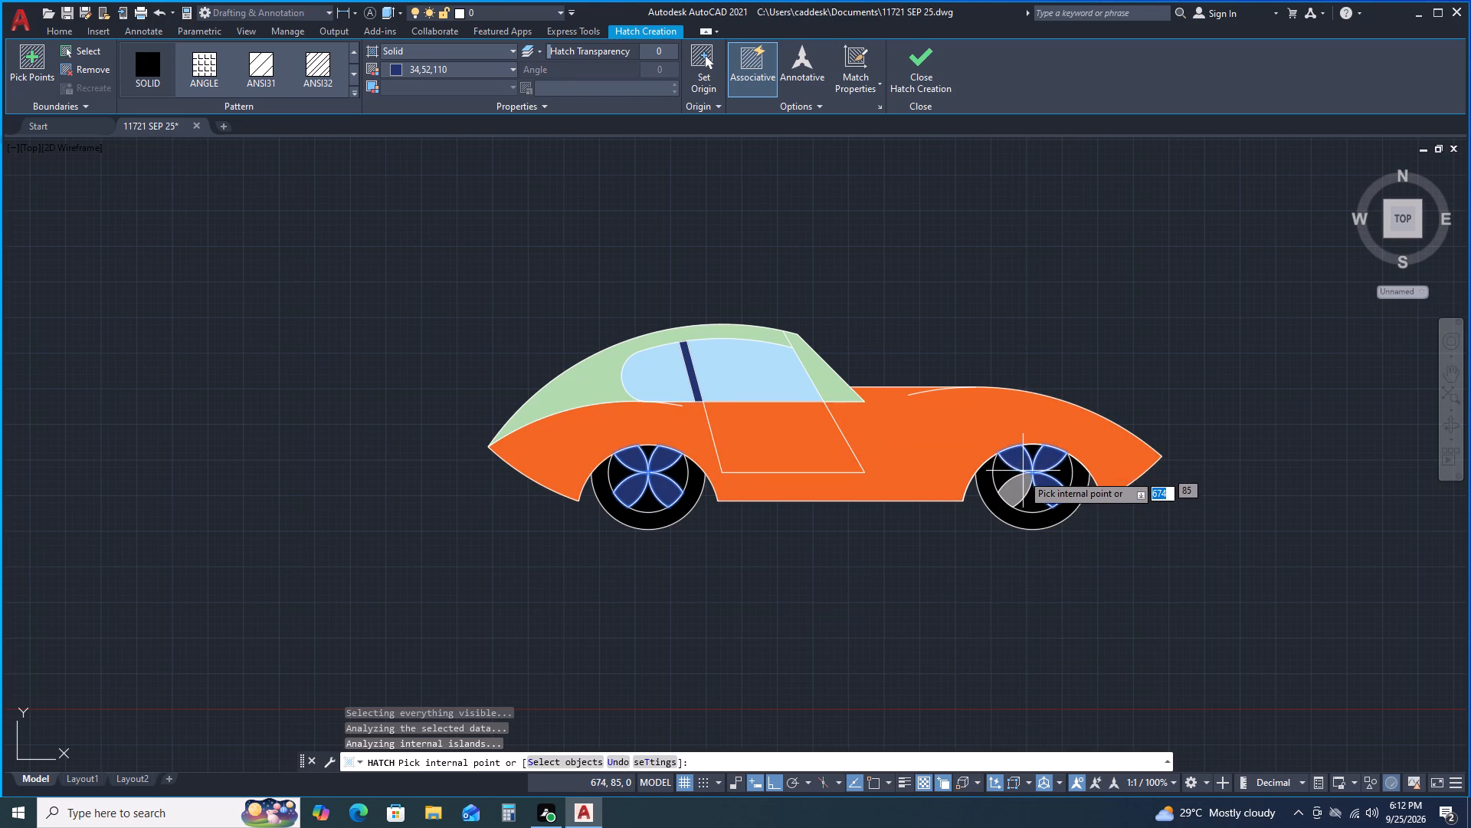
{"action": "left_click", "coordinate": [1013, 490]}
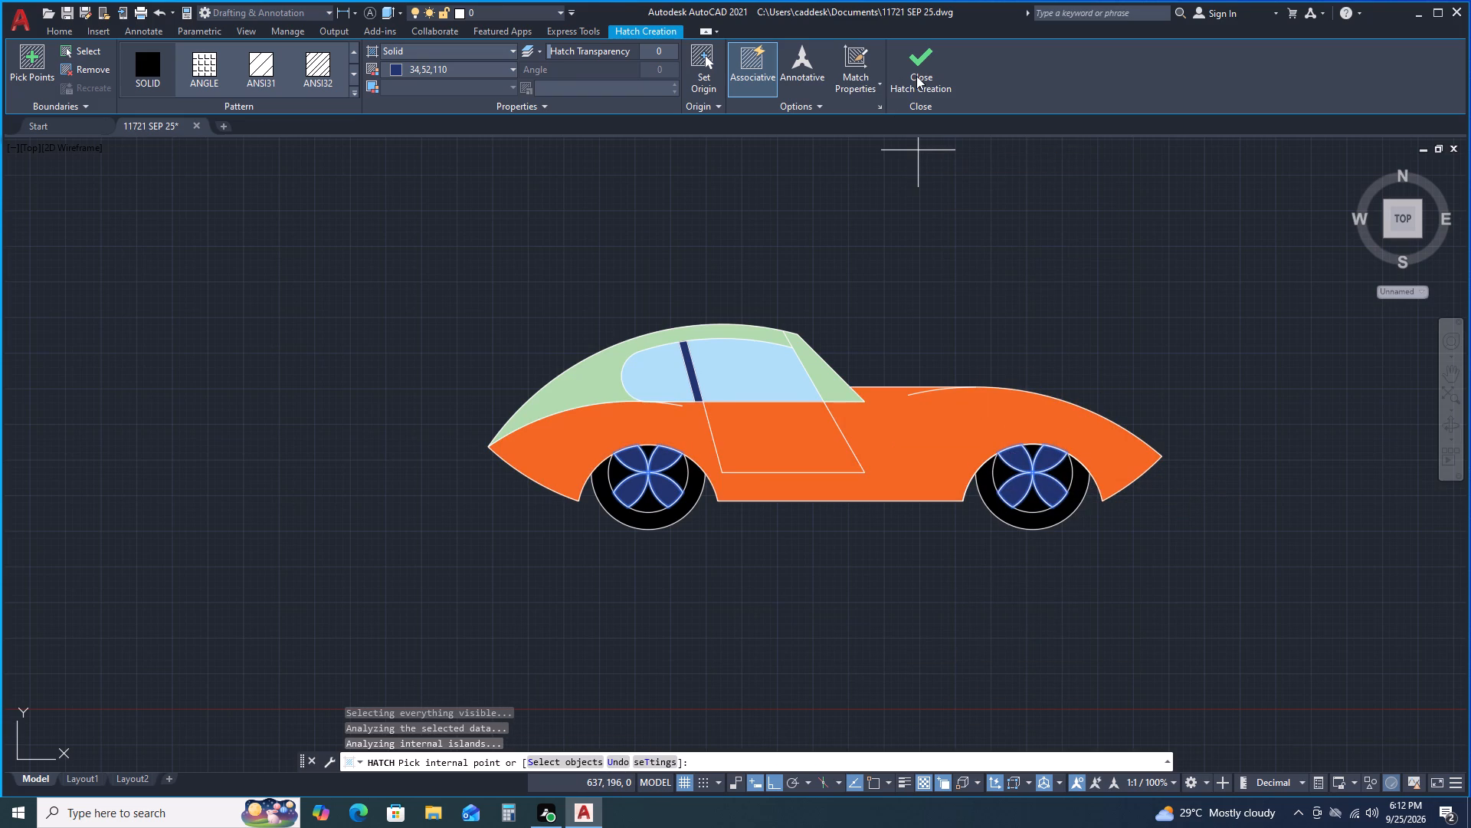
{"action": "left_click", "coordinate": [916, 76]}
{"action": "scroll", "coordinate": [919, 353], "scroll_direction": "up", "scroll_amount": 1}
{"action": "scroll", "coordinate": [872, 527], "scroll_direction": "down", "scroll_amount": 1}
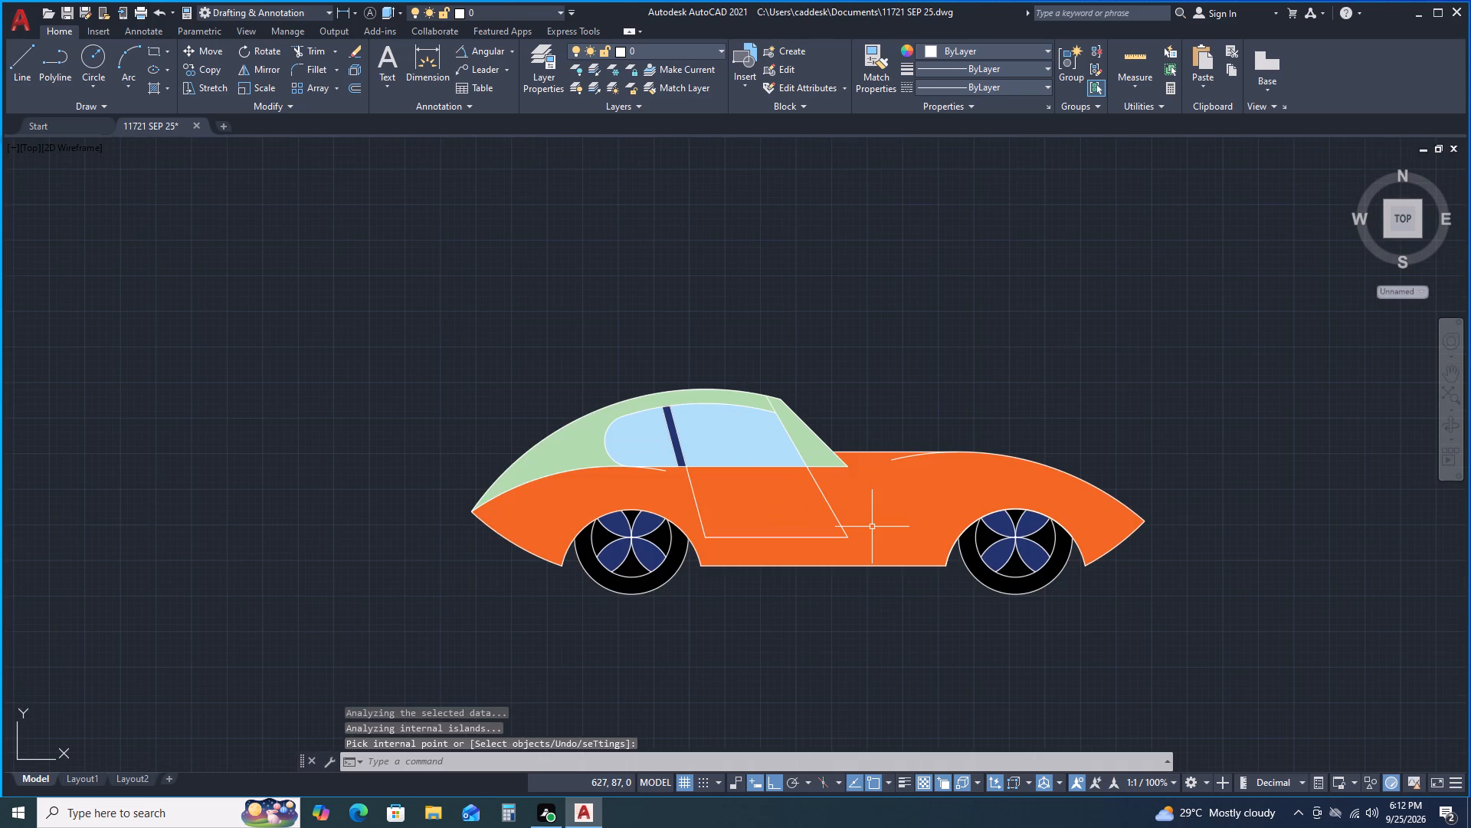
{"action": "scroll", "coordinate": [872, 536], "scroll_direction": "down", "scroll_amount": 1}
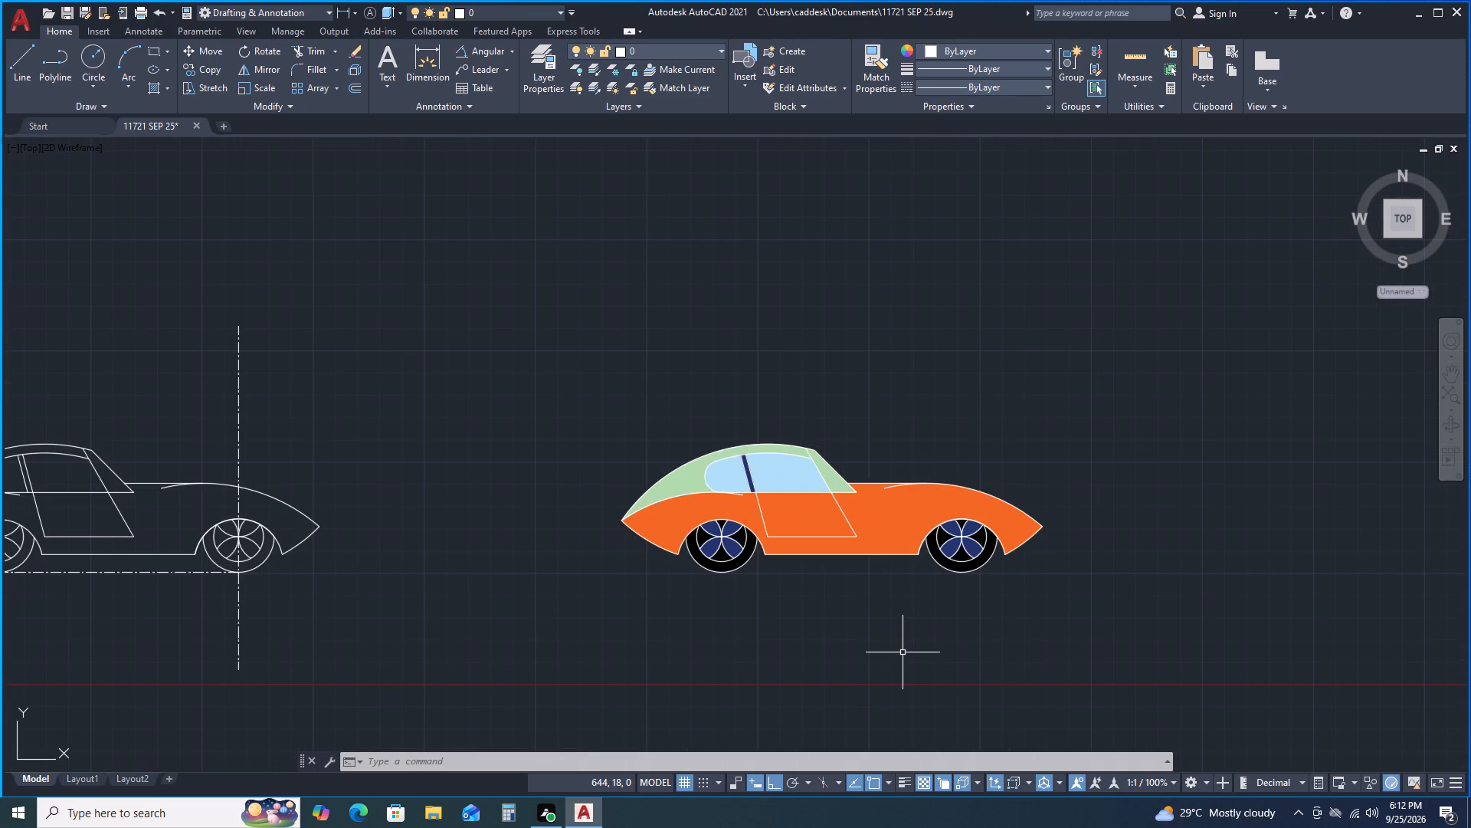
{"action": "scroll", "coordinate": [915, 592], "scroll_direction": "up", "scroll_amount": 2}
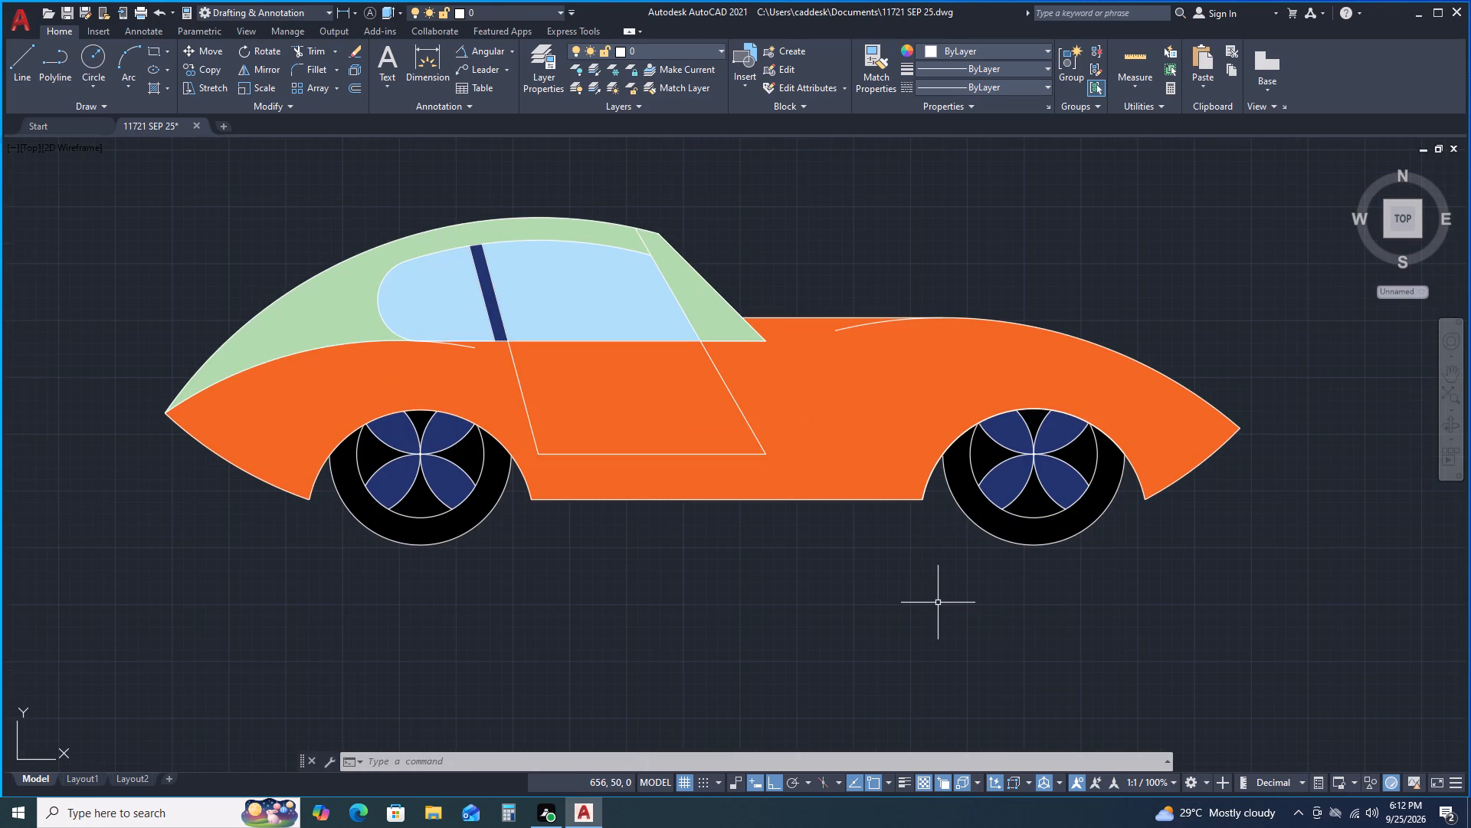
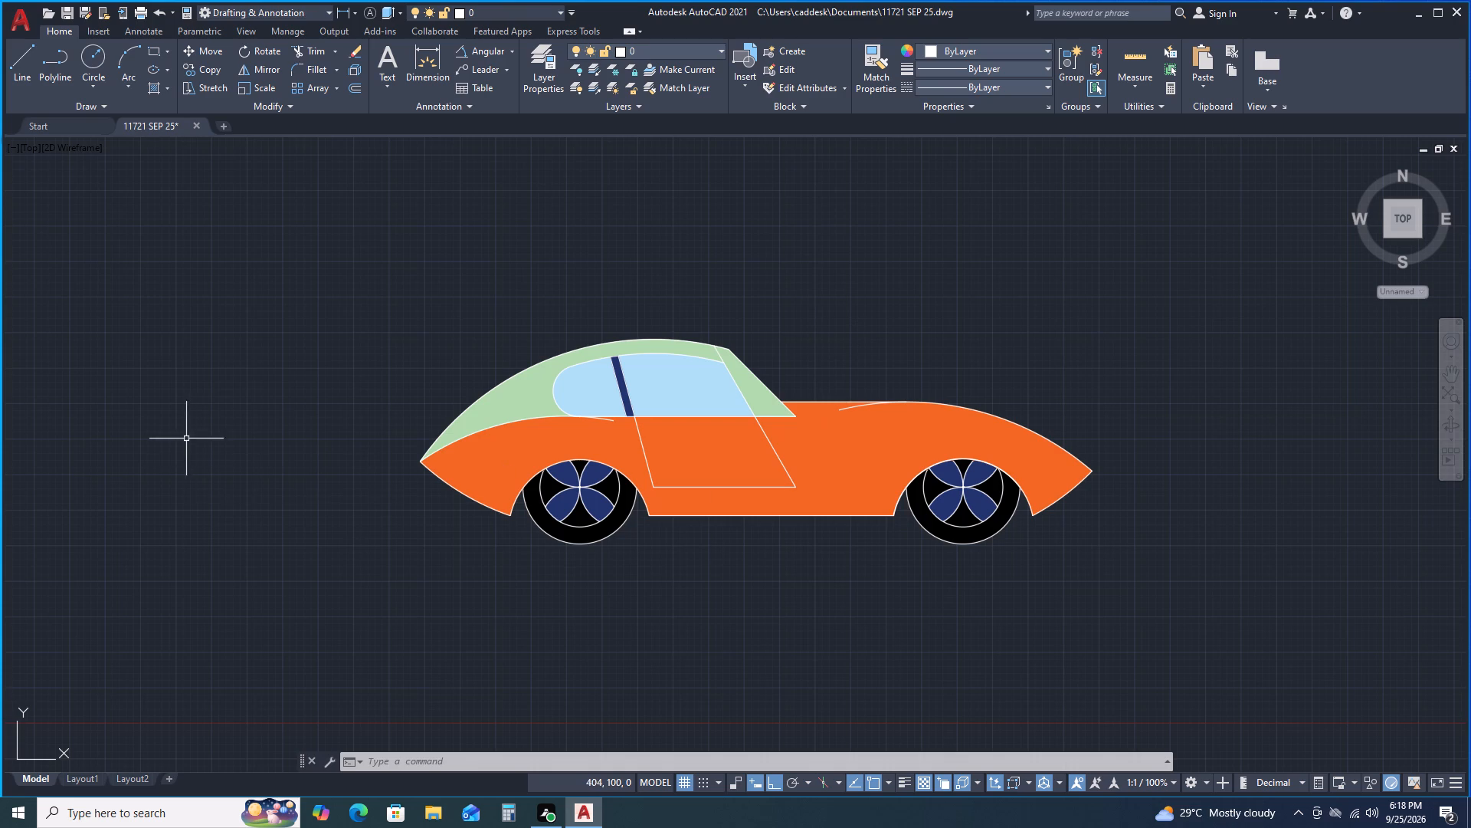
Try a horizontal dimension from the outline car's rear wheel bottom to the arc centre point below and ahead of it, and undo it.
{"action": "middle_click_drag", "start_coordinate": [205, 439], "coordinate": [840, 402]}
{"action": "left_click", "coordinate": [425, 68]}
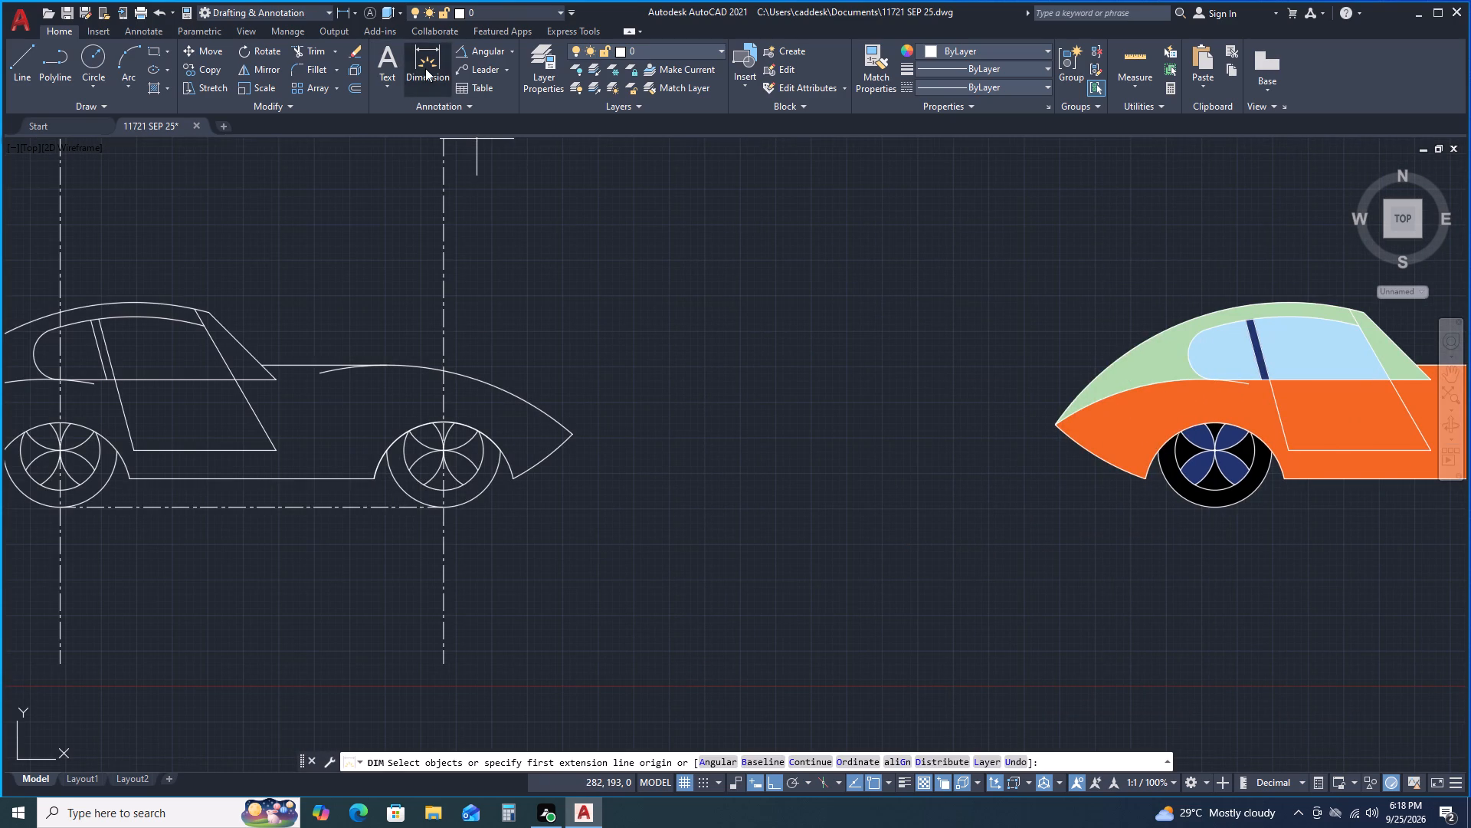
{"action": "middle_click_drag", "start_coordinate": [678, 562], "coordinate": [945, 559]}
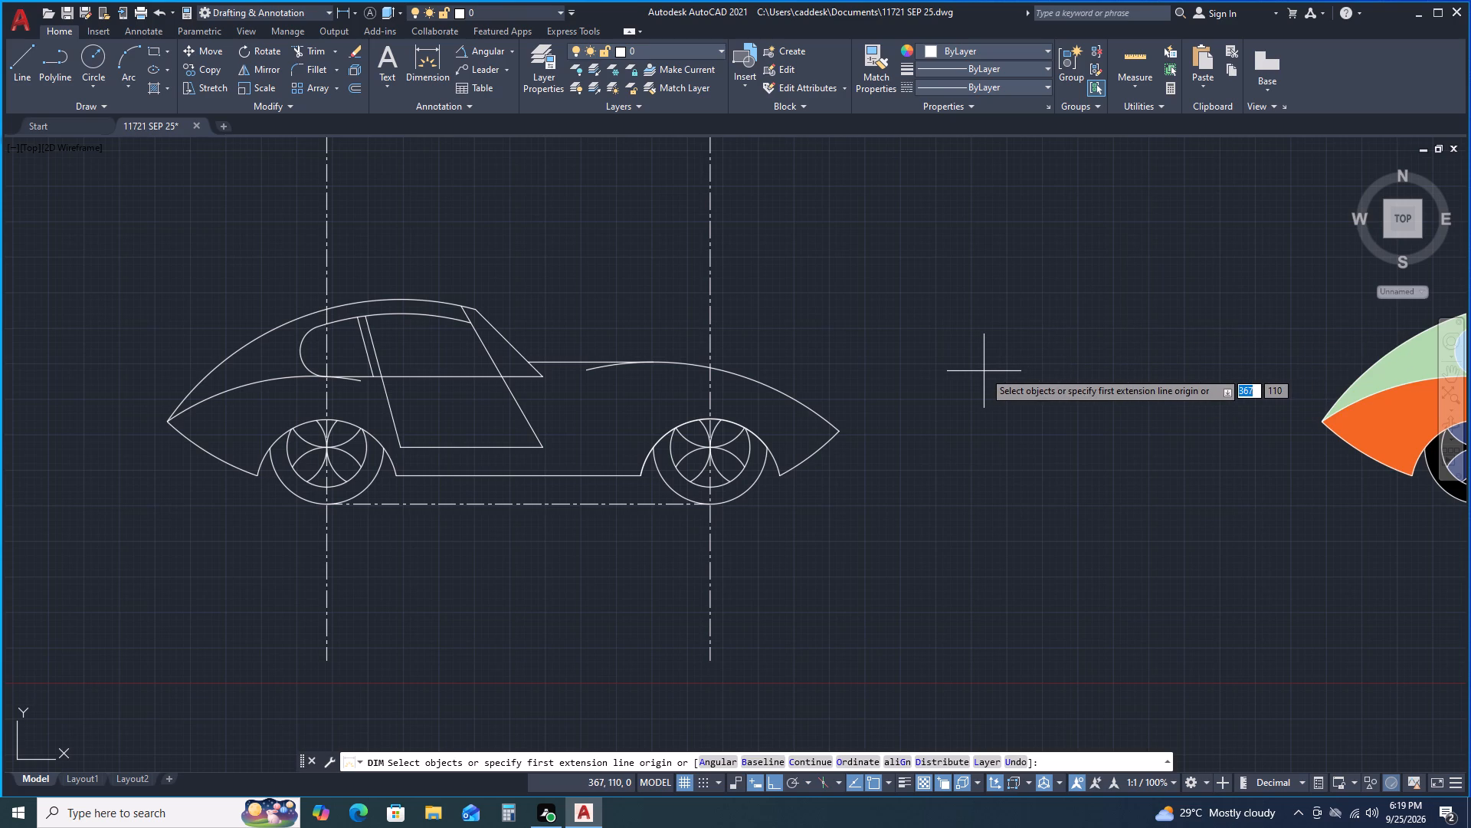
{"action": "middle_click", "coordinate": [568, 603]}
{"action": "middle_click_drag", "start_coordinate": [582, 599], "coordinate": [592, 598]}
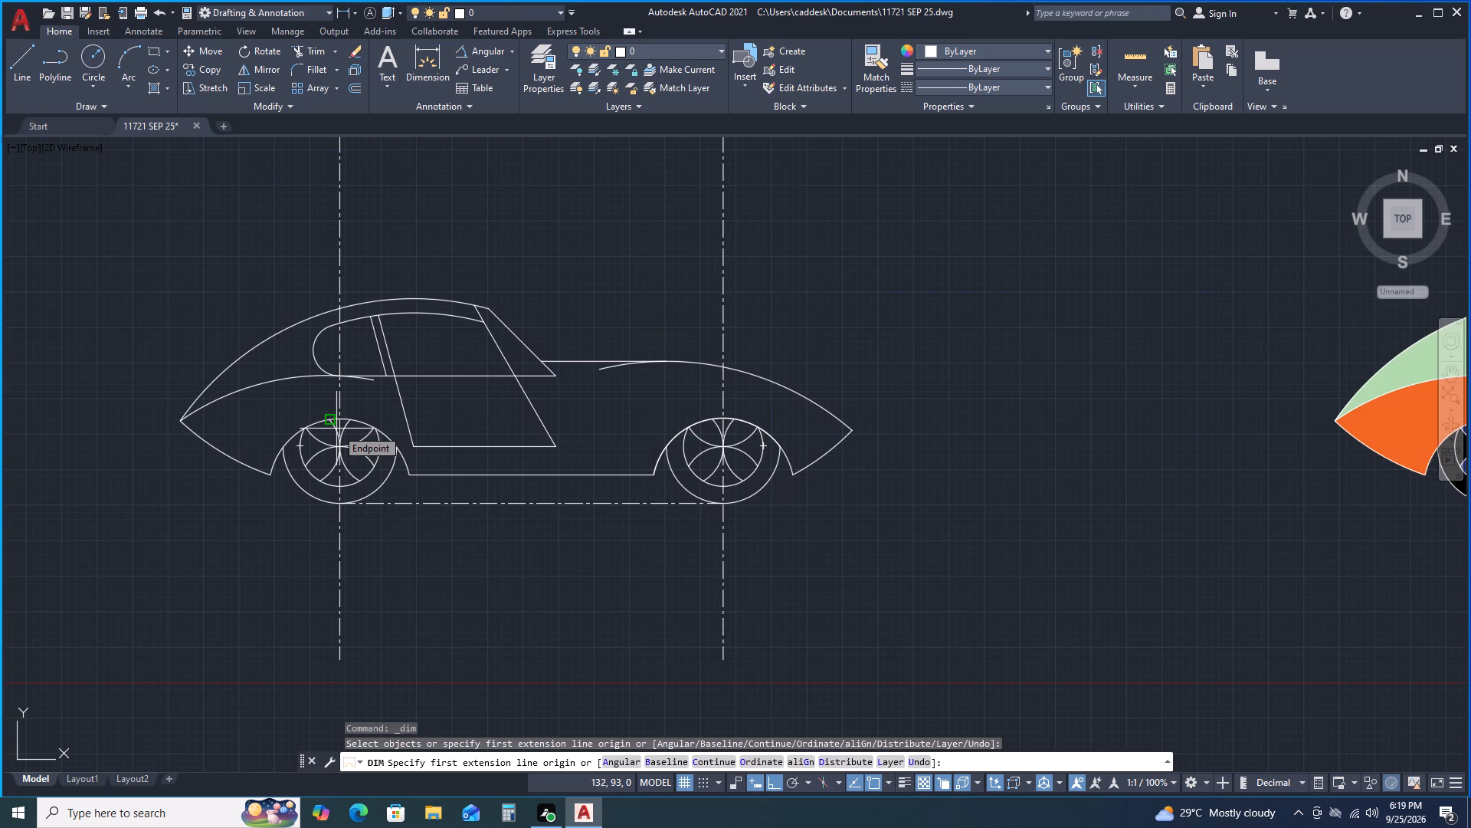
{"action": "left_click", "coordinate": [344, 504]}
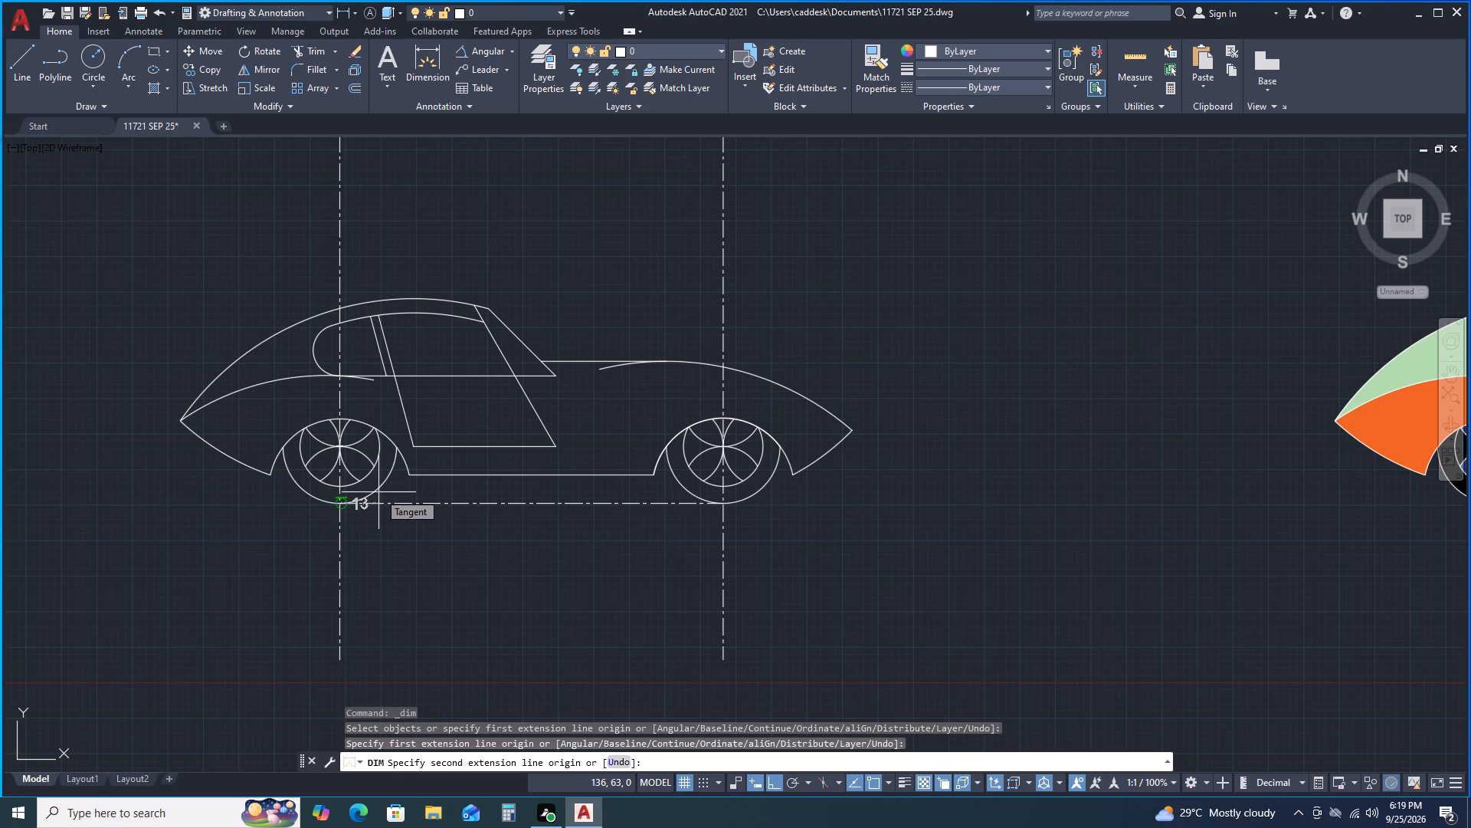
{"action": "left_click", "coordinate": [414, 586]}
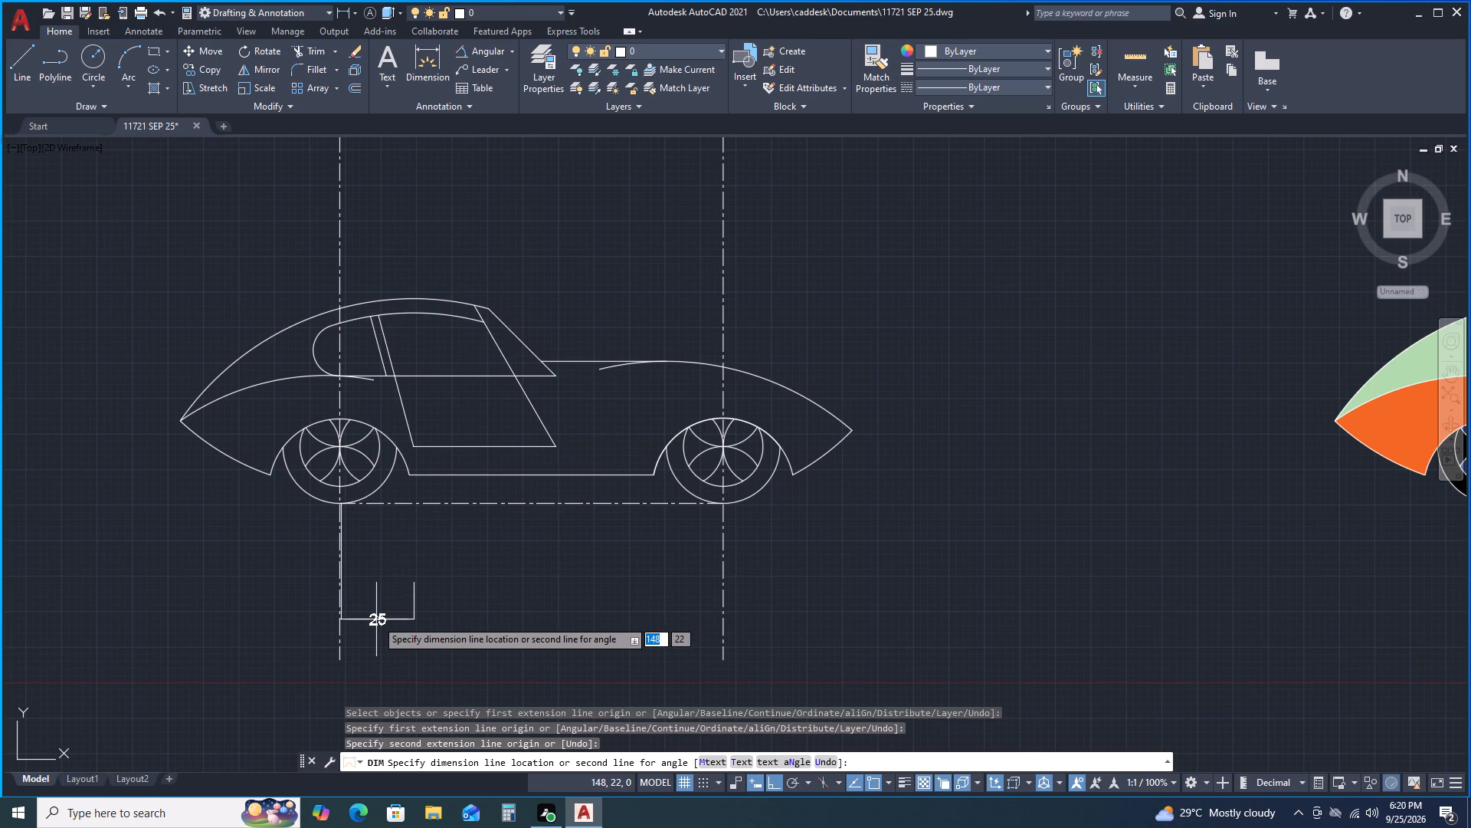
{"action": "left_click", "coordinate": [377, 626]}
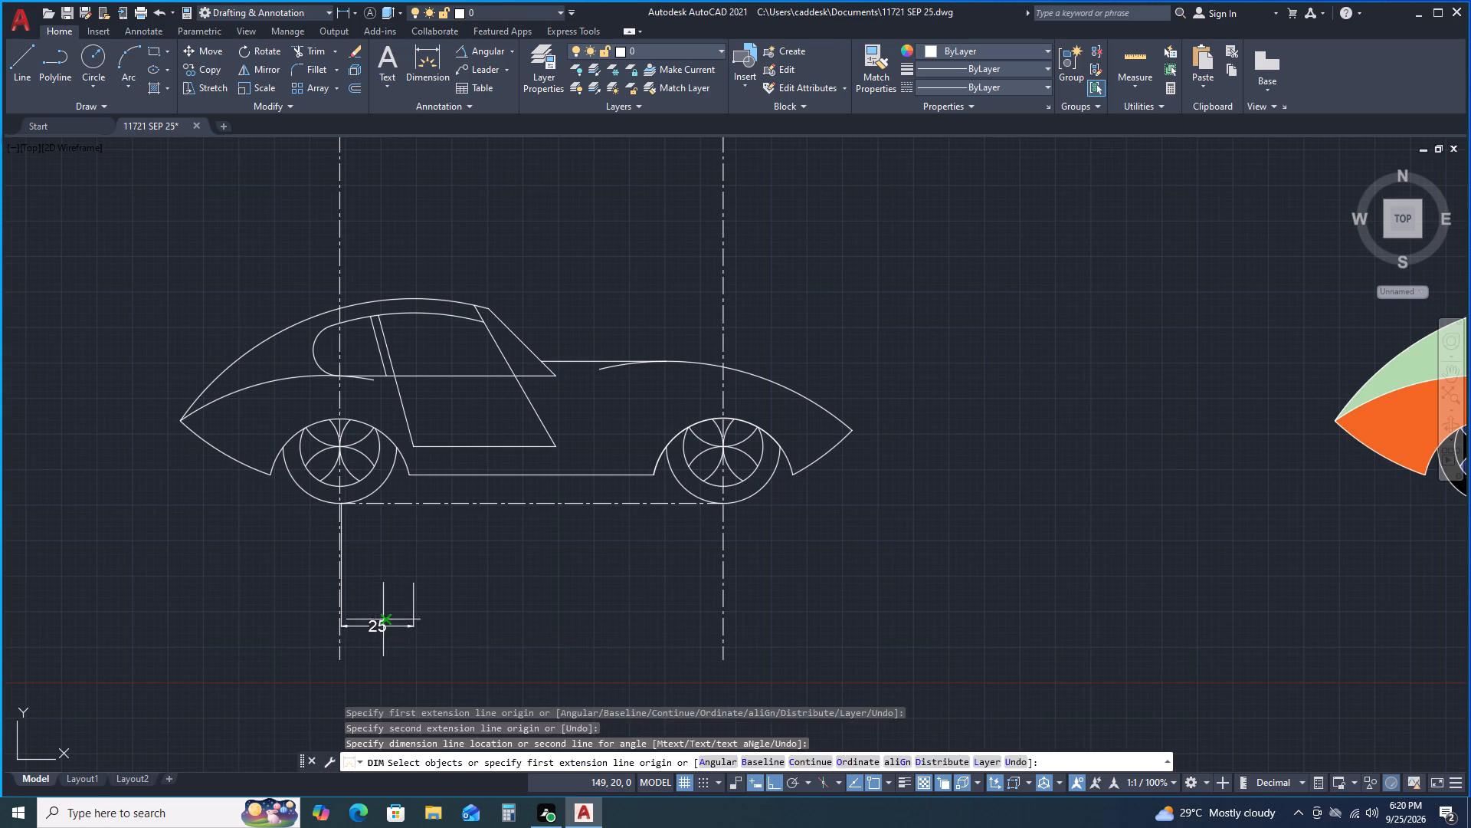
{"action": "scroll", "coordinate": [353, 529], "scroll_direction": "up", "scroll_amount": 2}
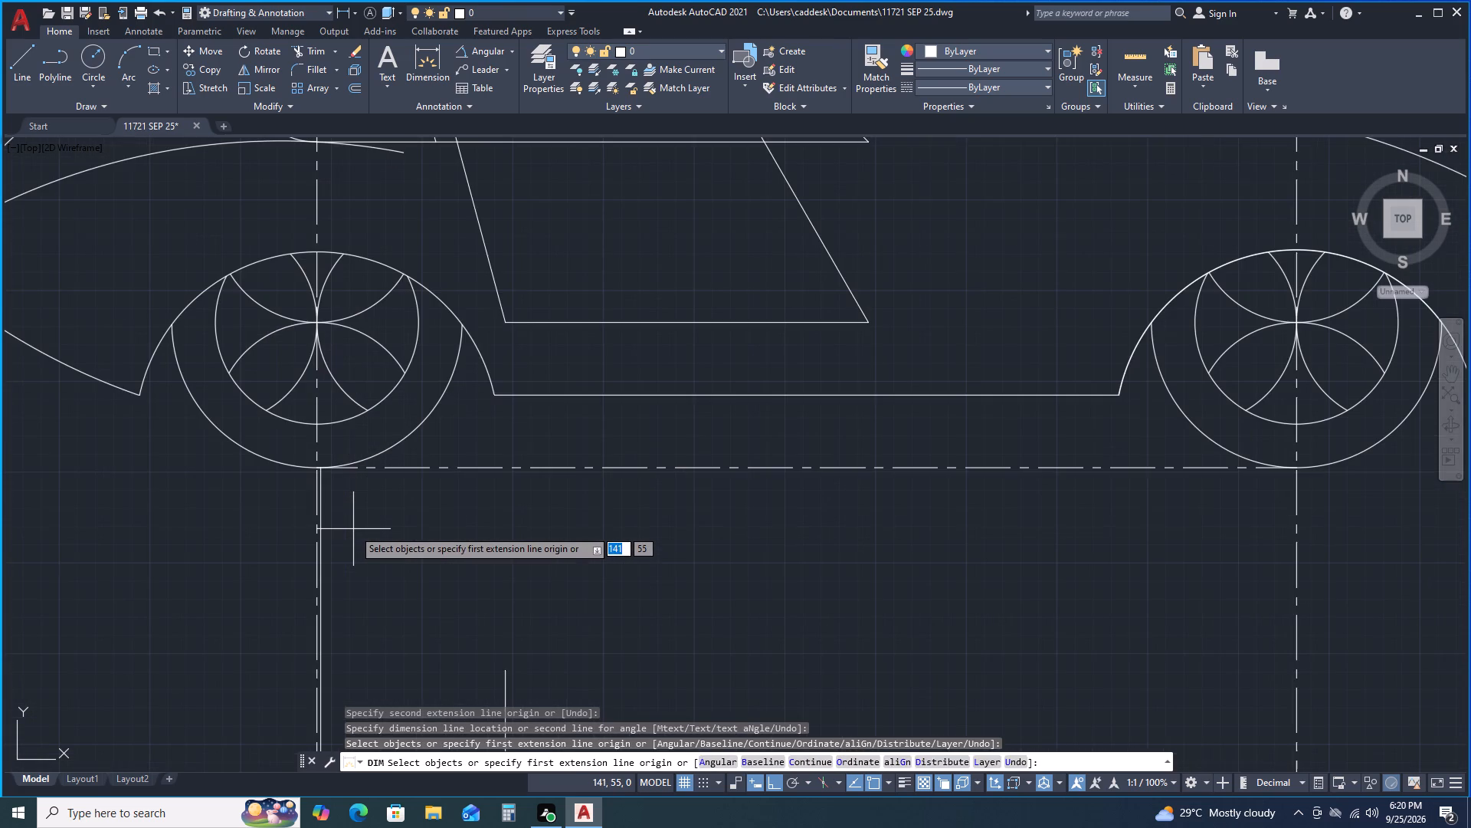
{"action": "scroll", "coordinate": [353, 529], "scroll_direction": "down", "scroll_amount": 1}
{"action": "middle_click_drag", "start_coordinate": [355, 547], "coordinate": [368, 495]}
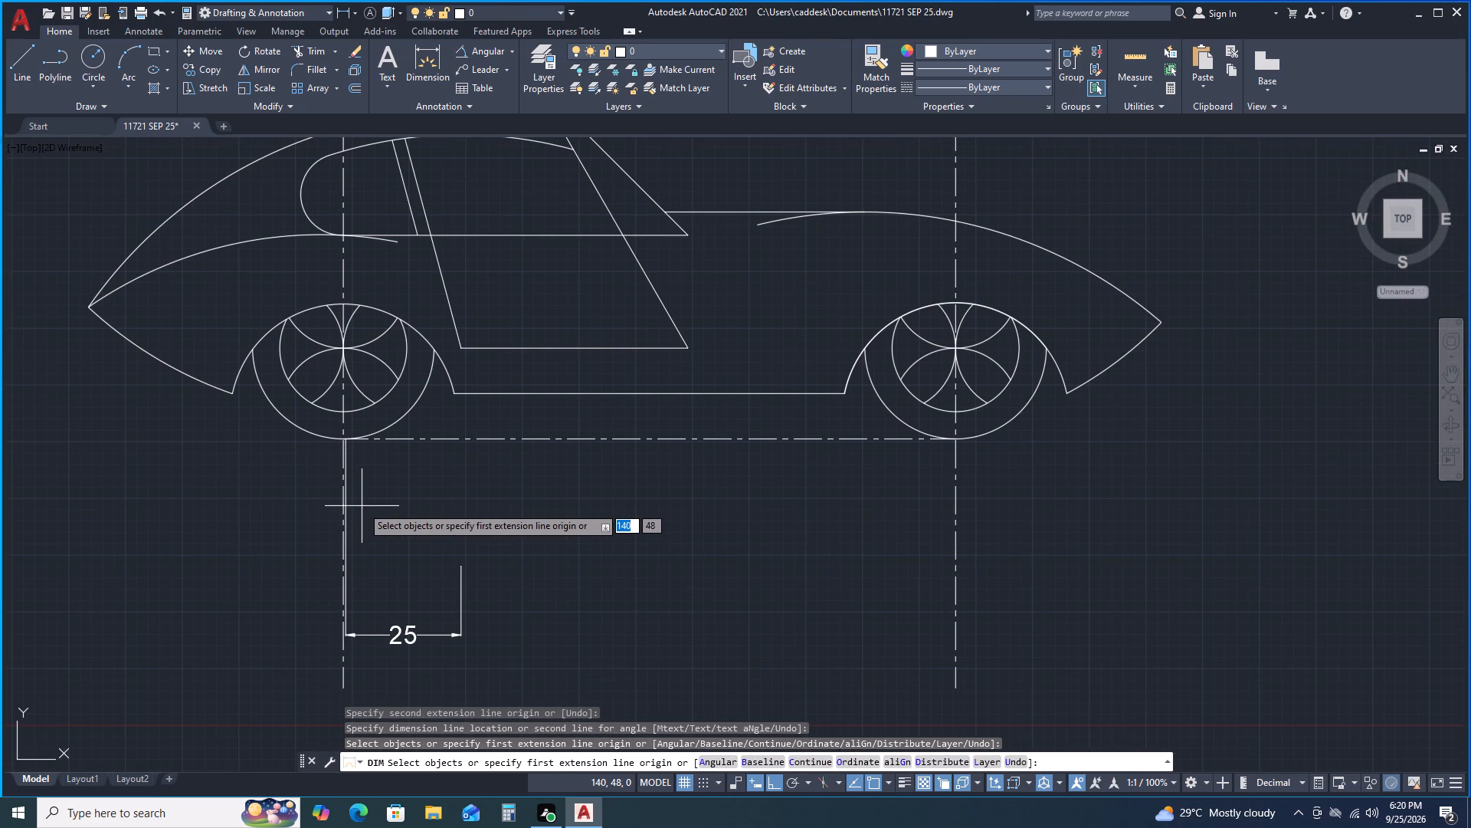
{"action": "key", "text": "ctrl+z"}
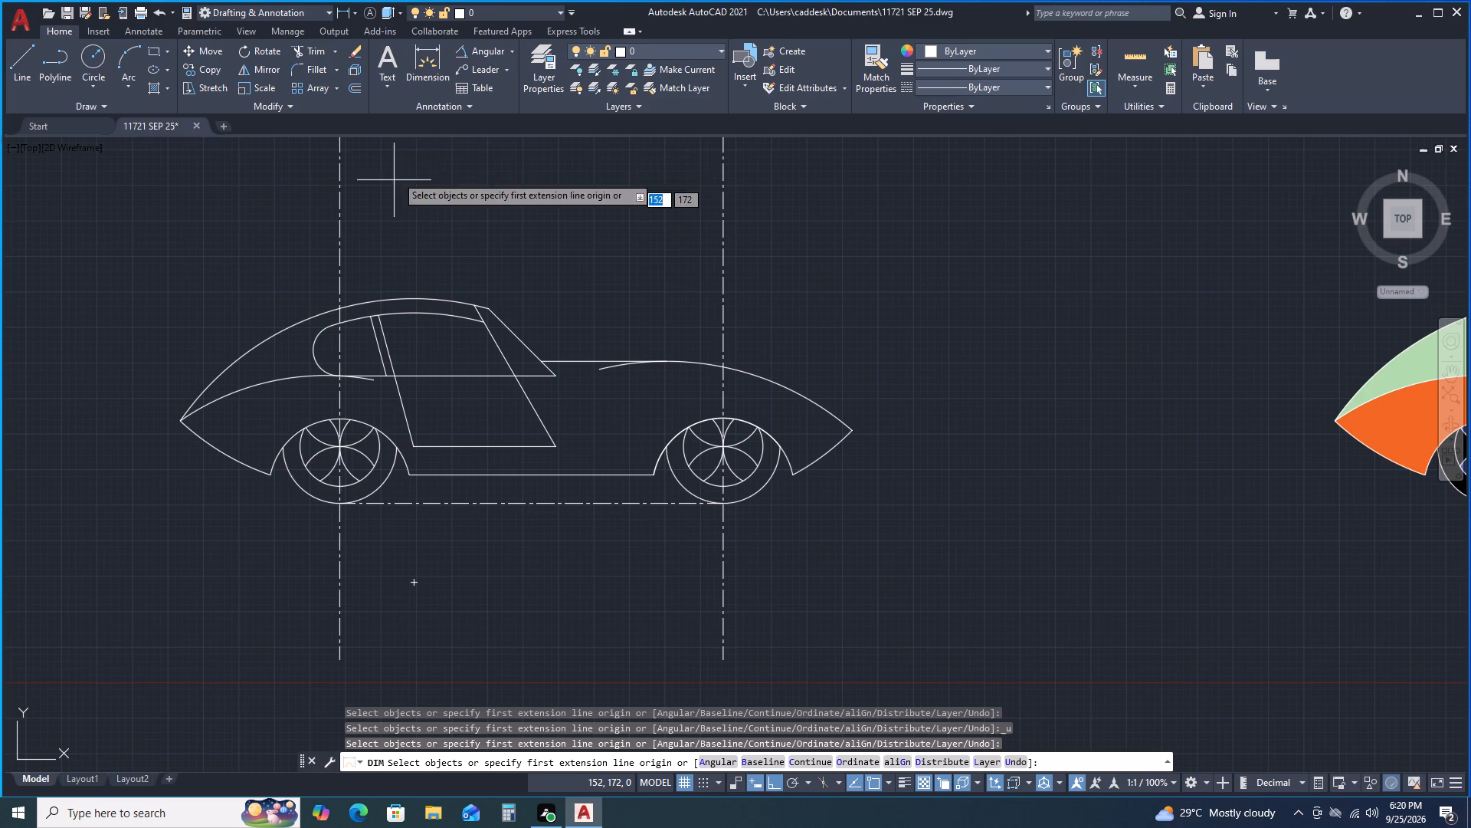
Dimension the horizontal and vertical offsets from the rear wheel's bottom point to the arc centre point below and ahead of it.
{"action": "left_click", "coordinate": [428, 61]}
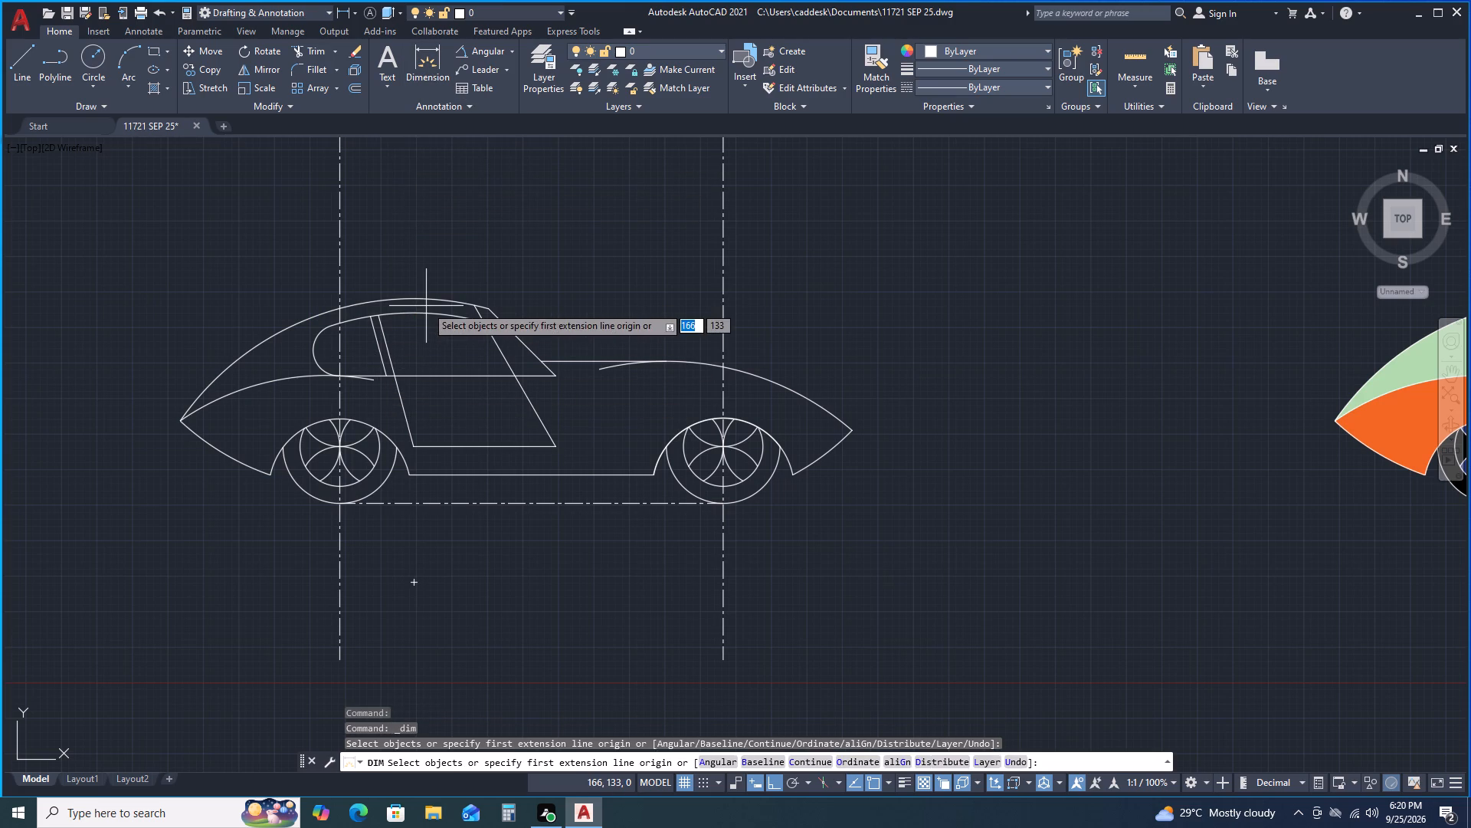
{"action": "left_click", "coordinate": [342, 501]}
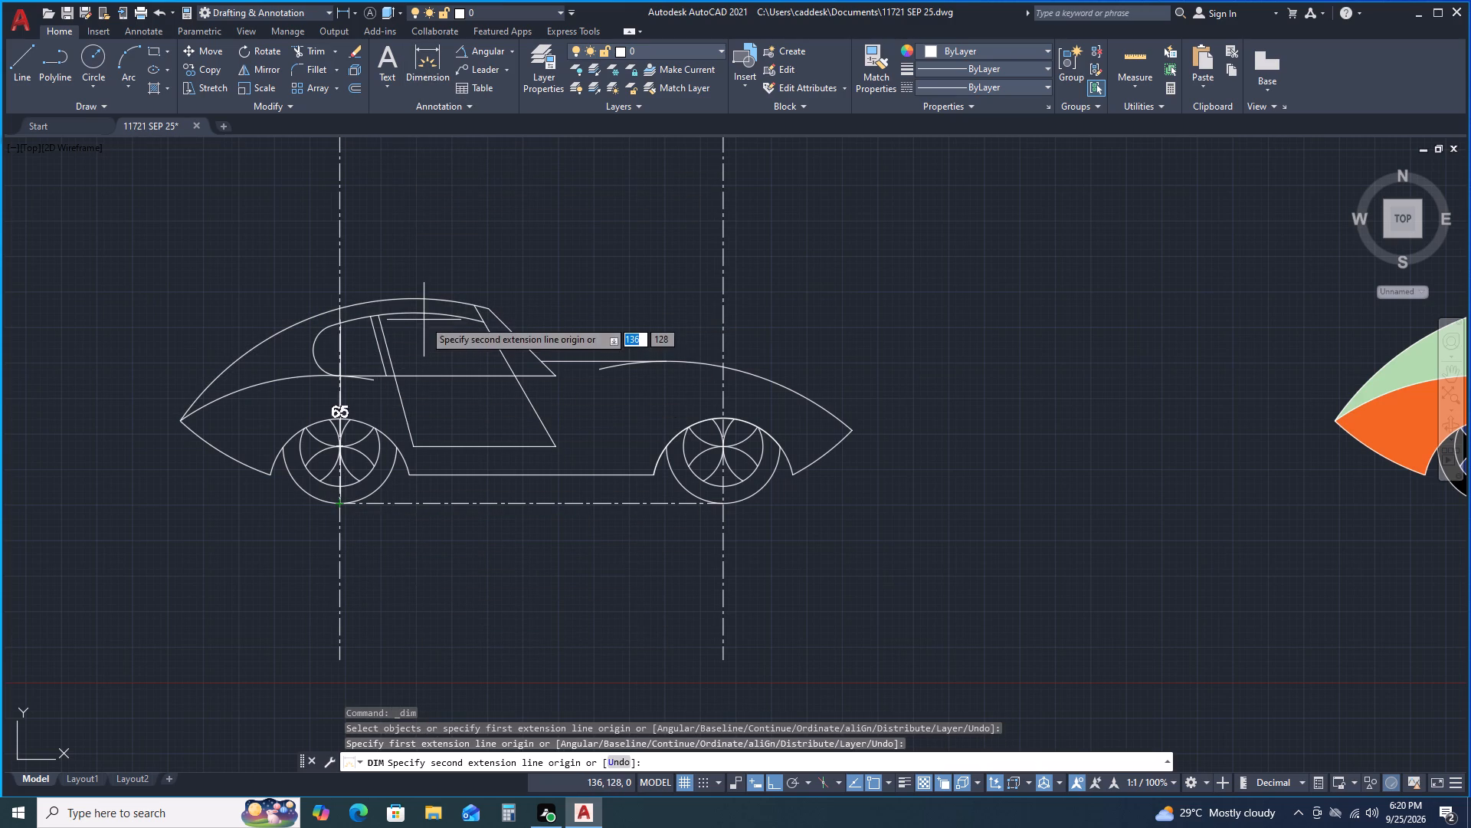
{"action": "double_click", "coordinate": [412, 584]}
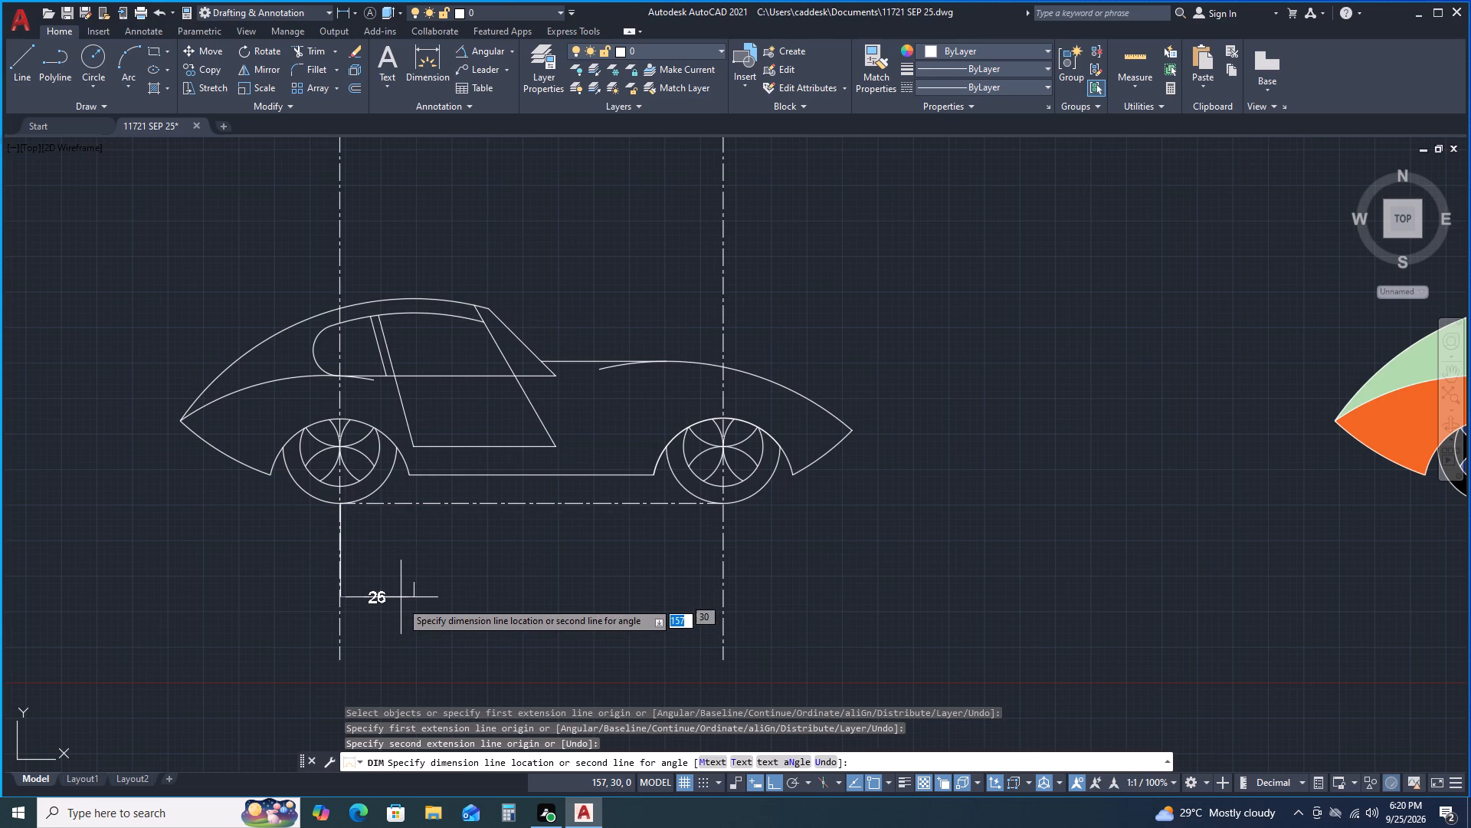
{"action": "left_click", "coordinate": [401, 607]}
{"action": "key", "text": "space"}
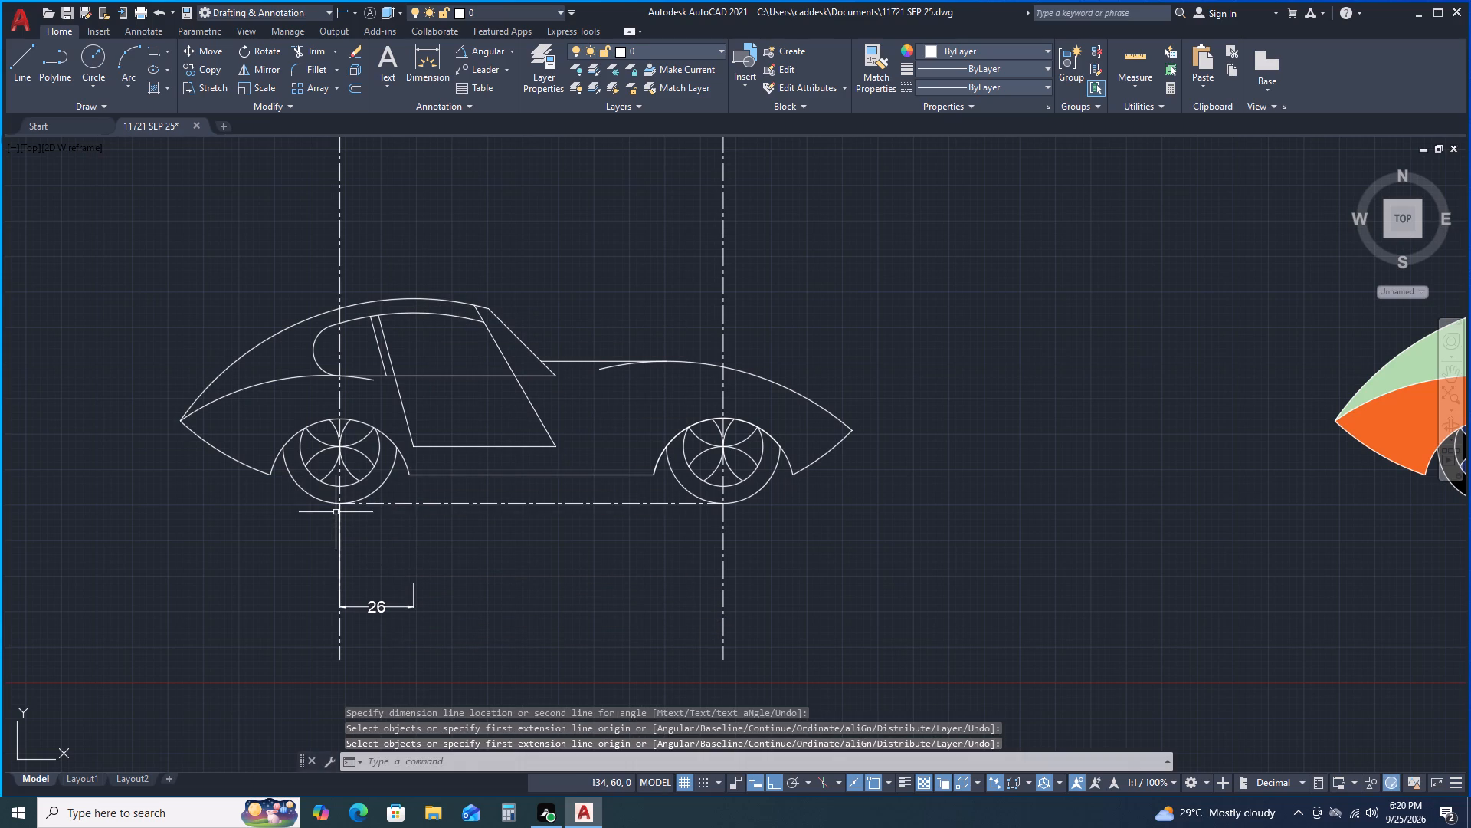
{"action": "key", "text": "space"}
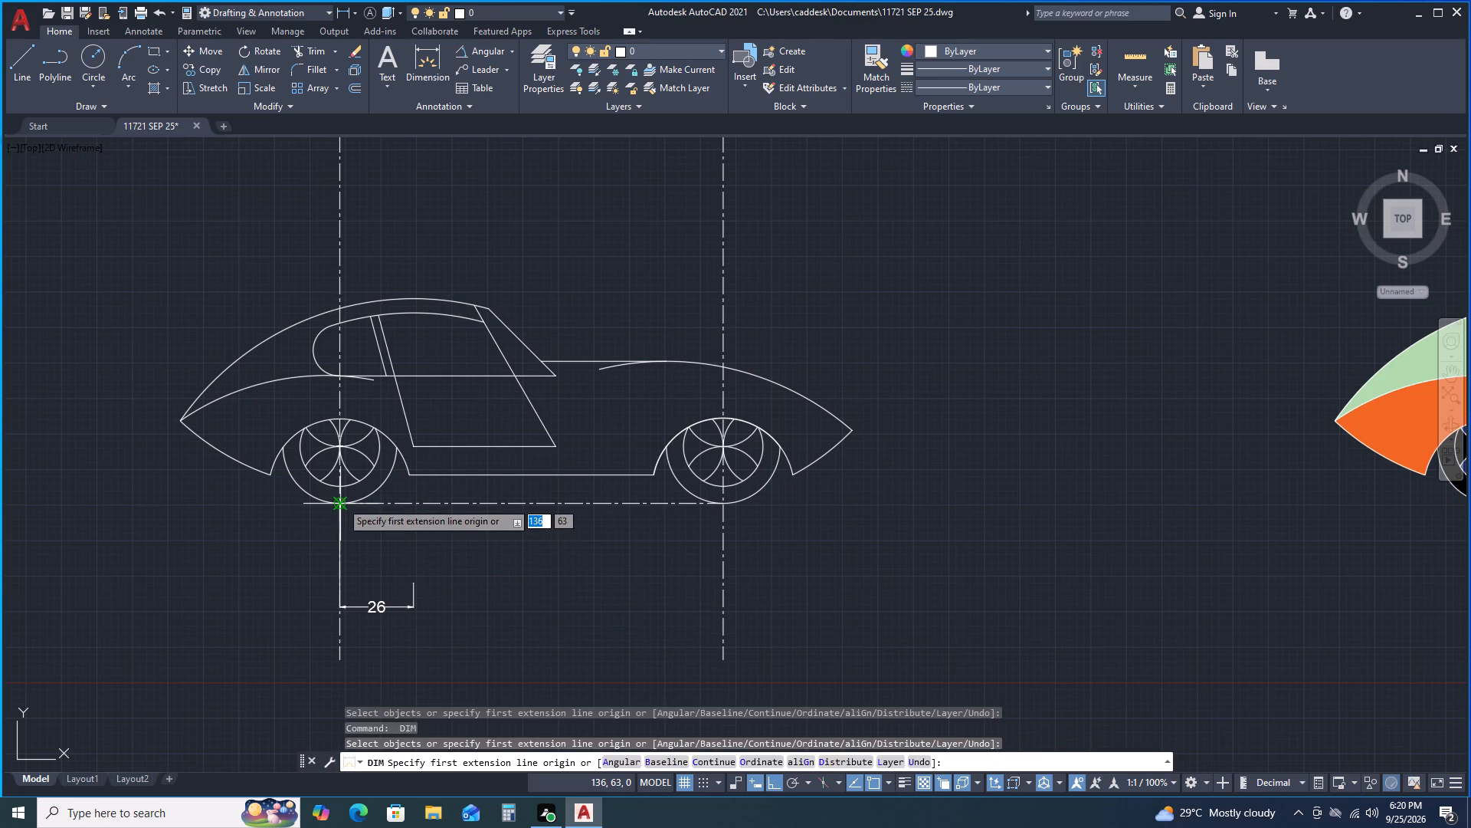
{"action": "left_click", "coordinate": [341, 501]}
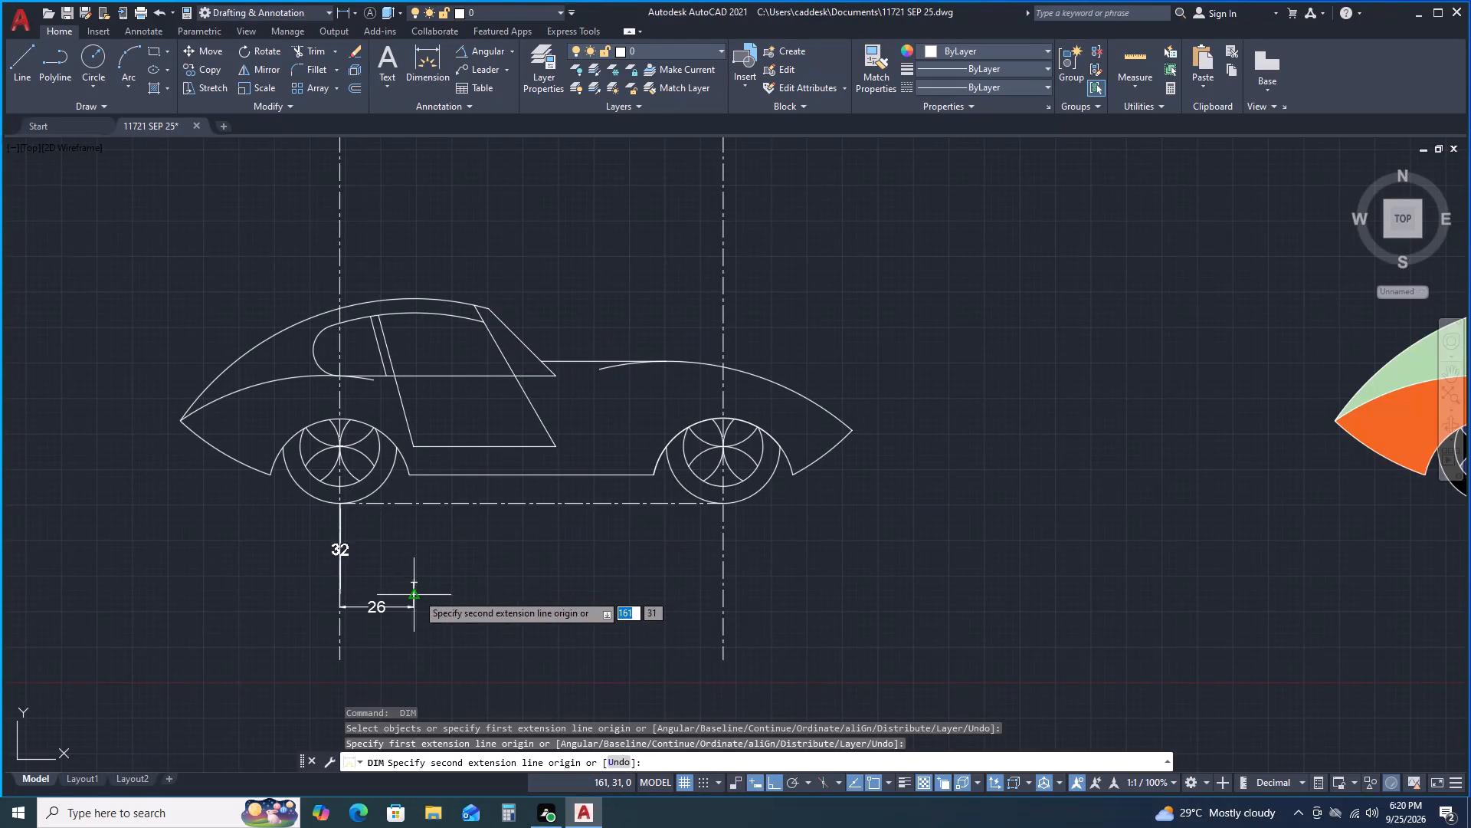
{"action": "left_click", "coordinate": [415, 585]}
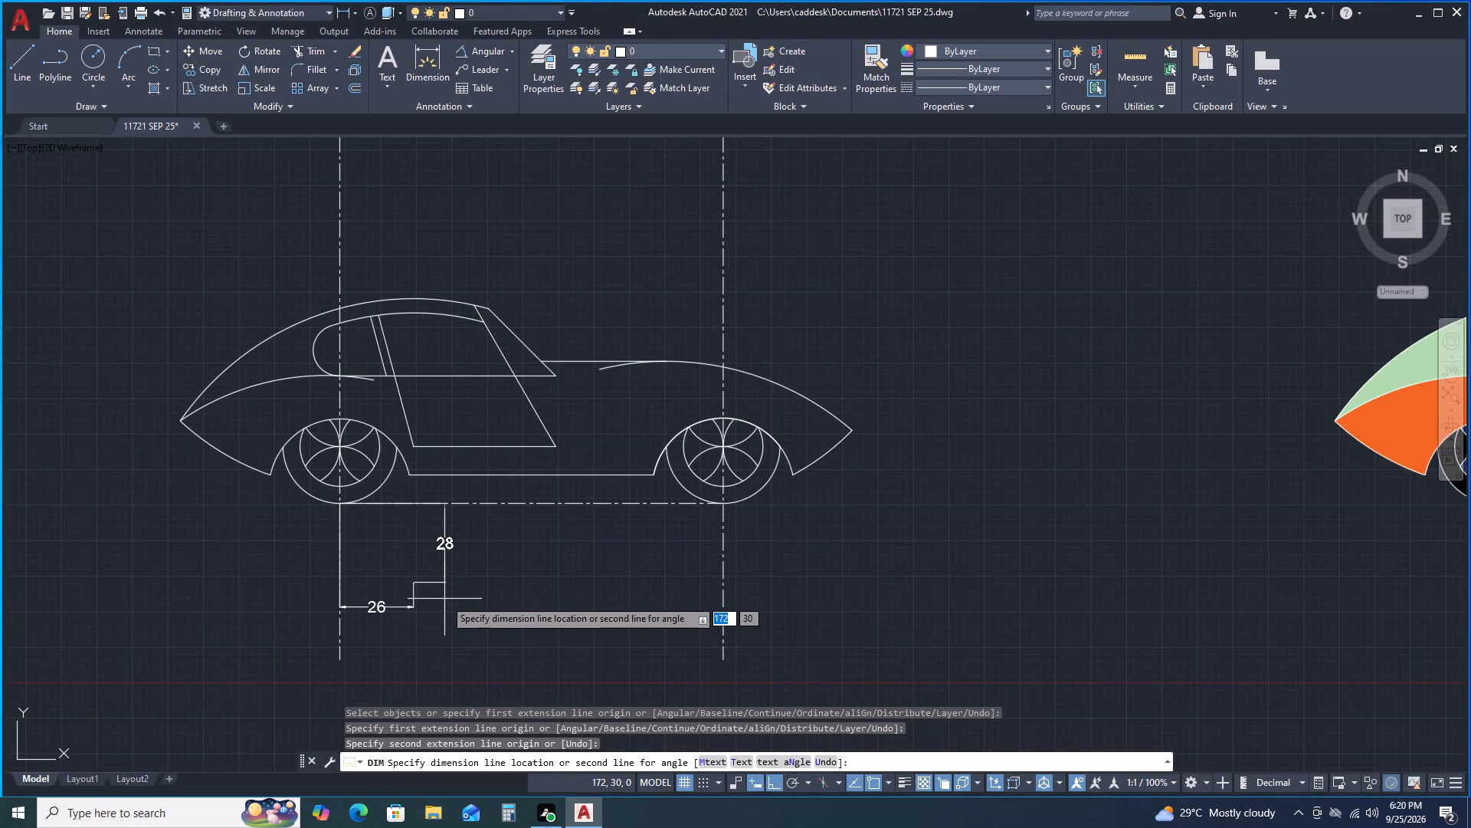
{"action": "left_click", "coordinate": [444, 599]}
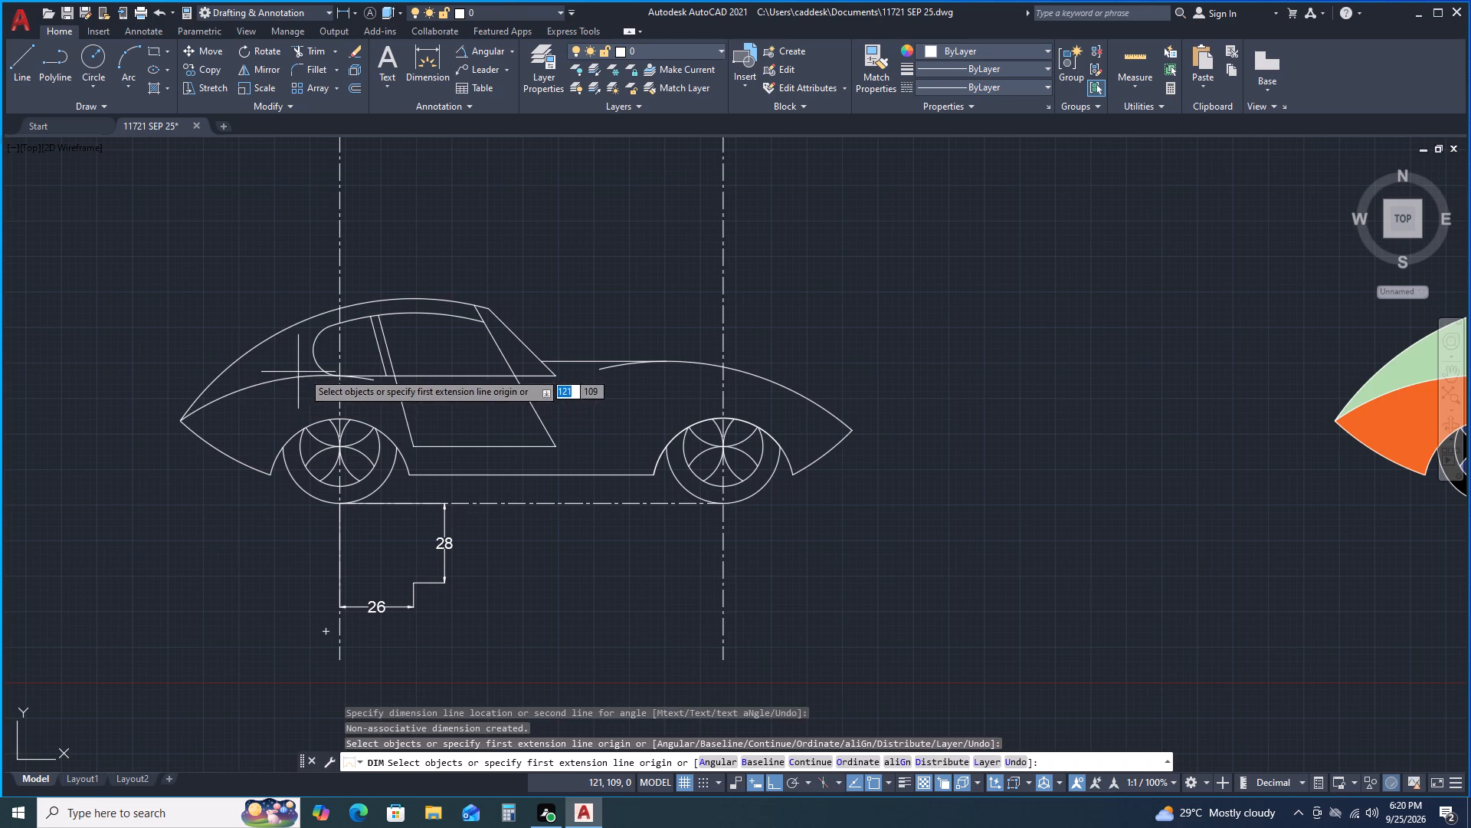
Dimension the horizontal and vertical offsets between the rear wheel's bottom point and the lower arc centre point just behind the rear axle line.
{"action": "left_click", "coordinate": [328, 634]}
{"action": "left_click", "coordinate": [338, 503]}
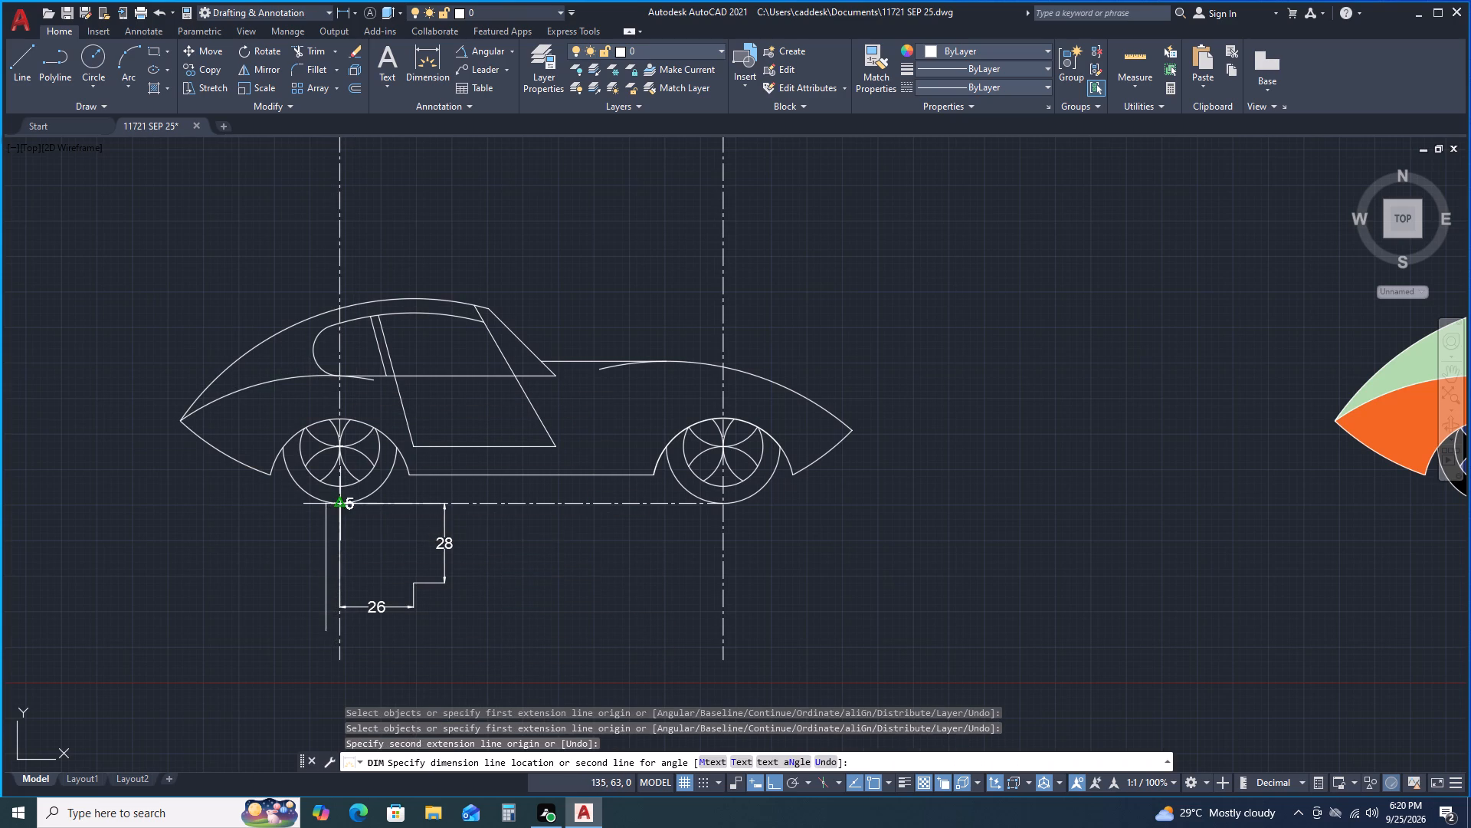
{"action": "scroll", "coordinate": [274, 649], "scroll_direction": "up", "scroll_amount": 1}
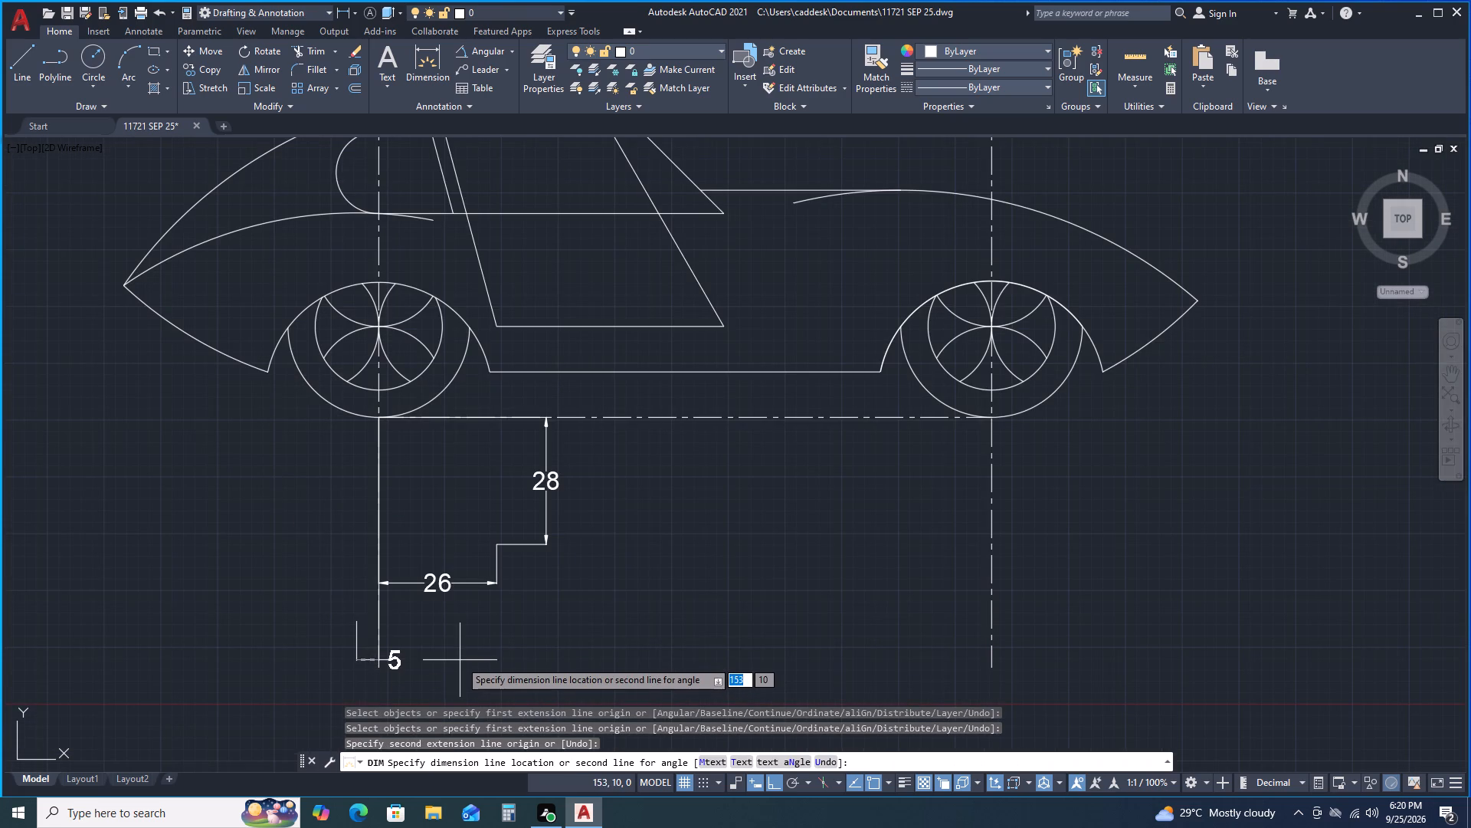
{"action": "left_click", "coordinate": [406, 646]}
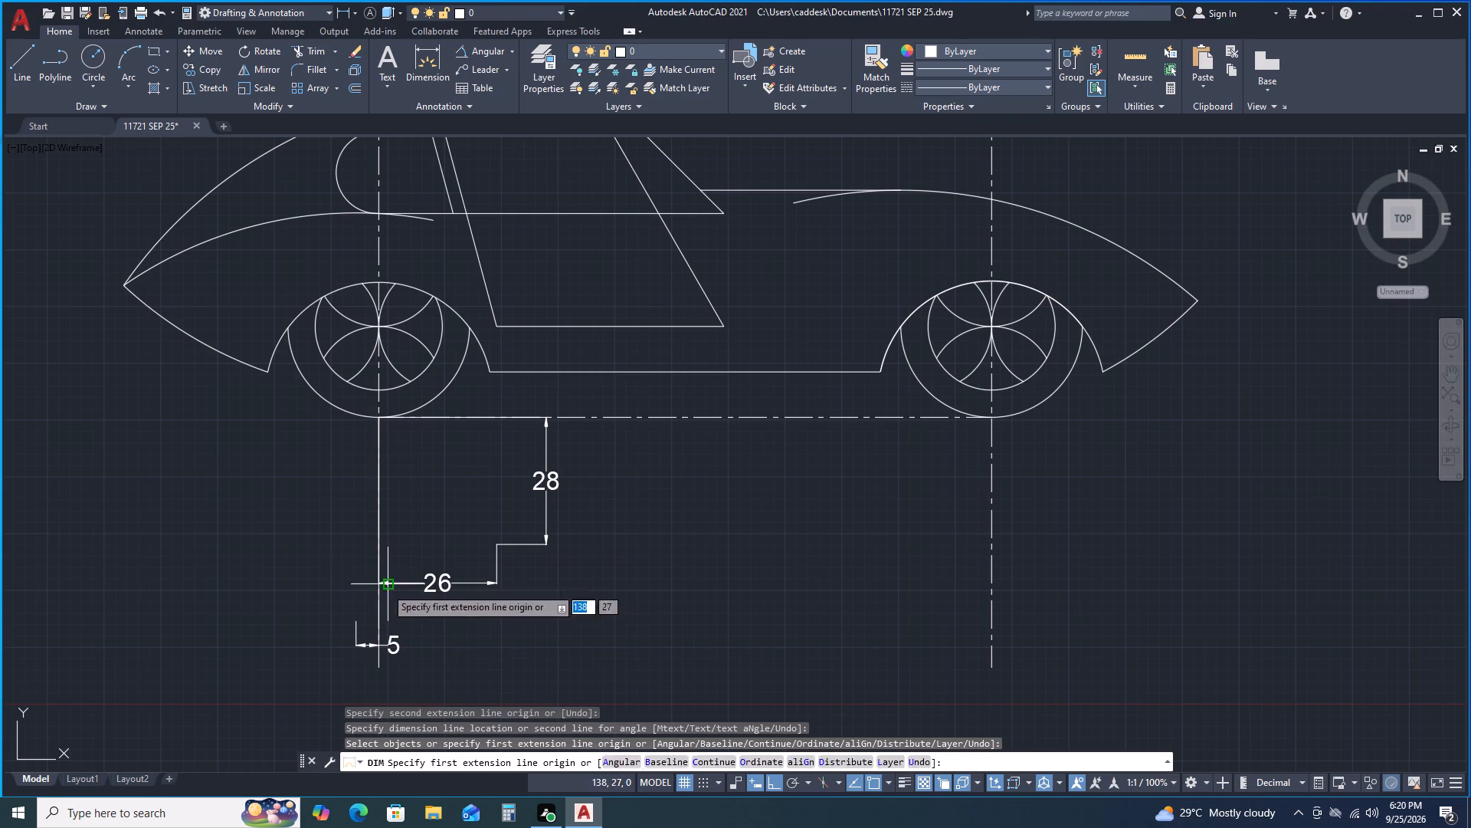
{"action": "left_click", "coordinate": [376, 417]}
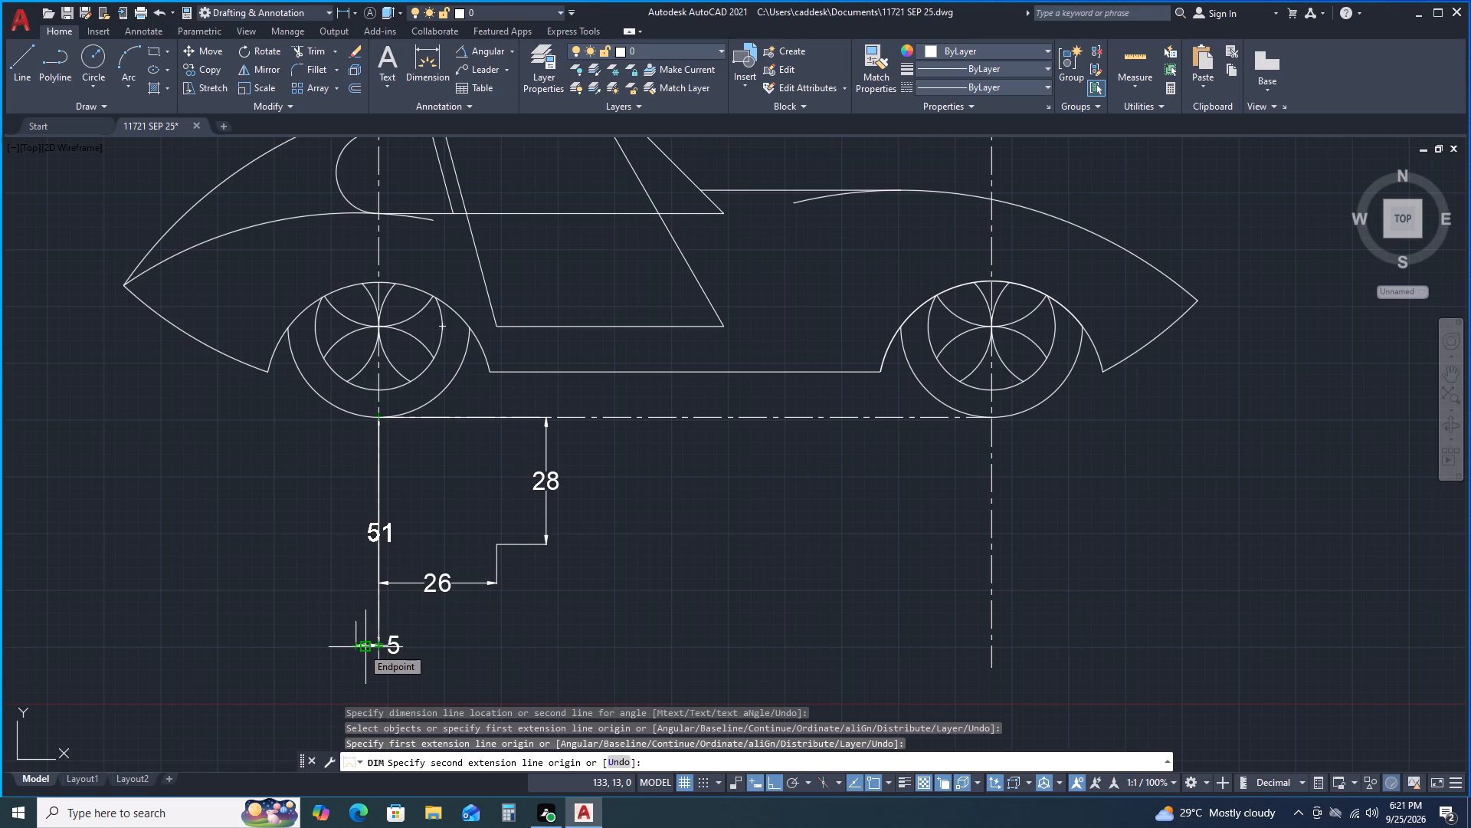
{"action": "key", "text": "Escape"}
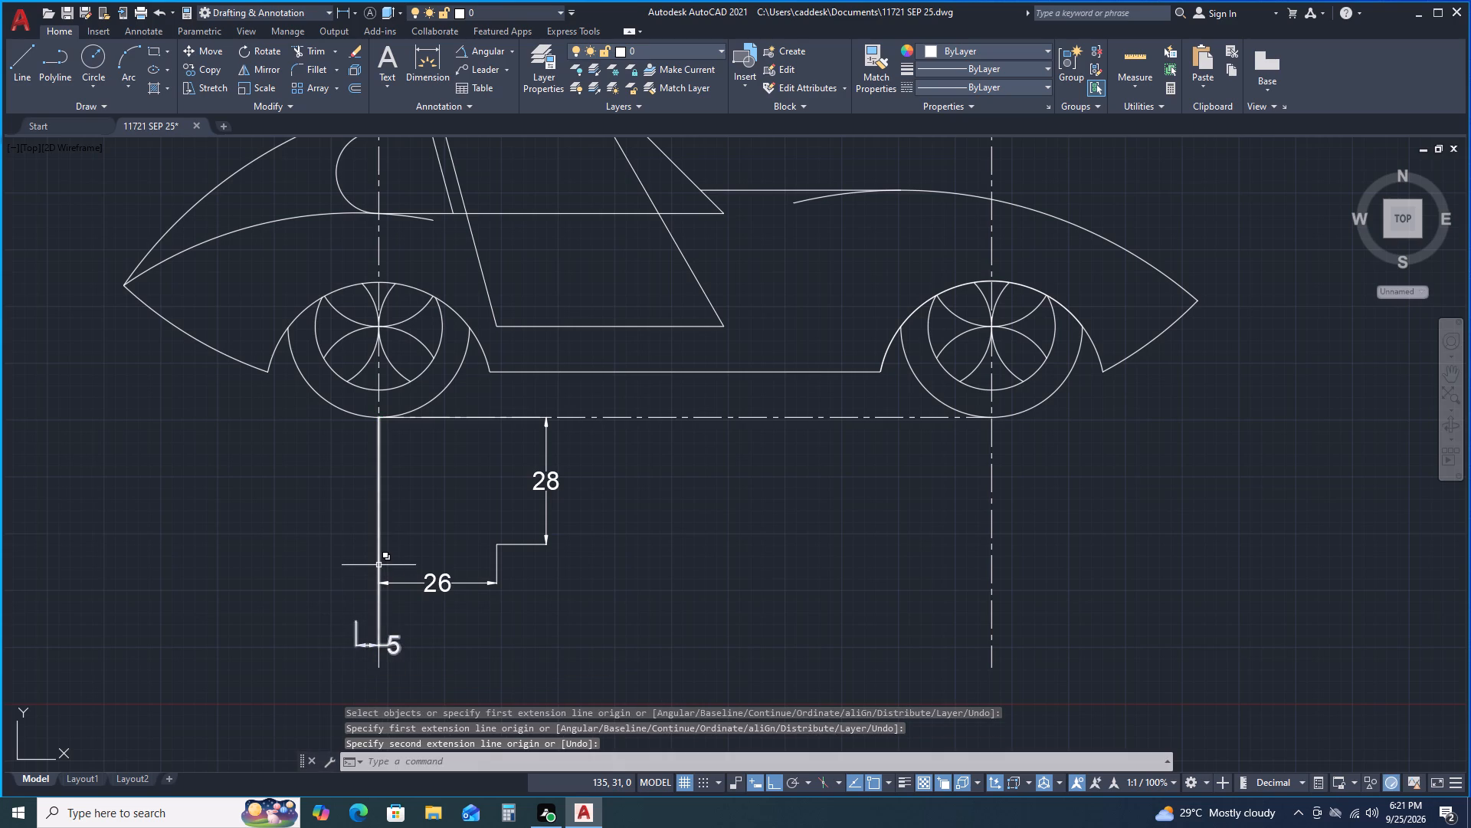
{"action": "key", "text": "space"}
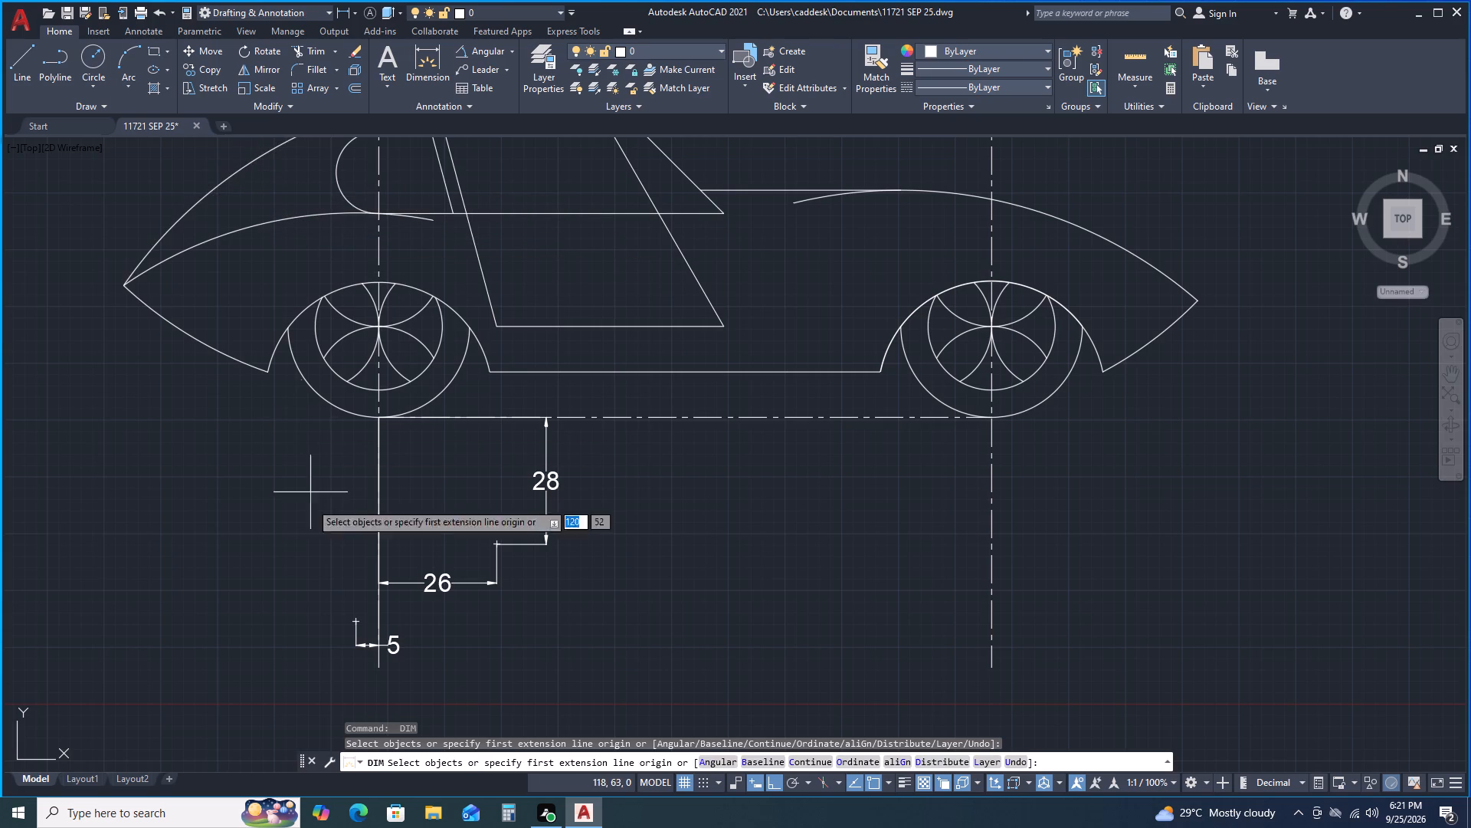
{"action": "left_click", "coordinate": [355, 622]}
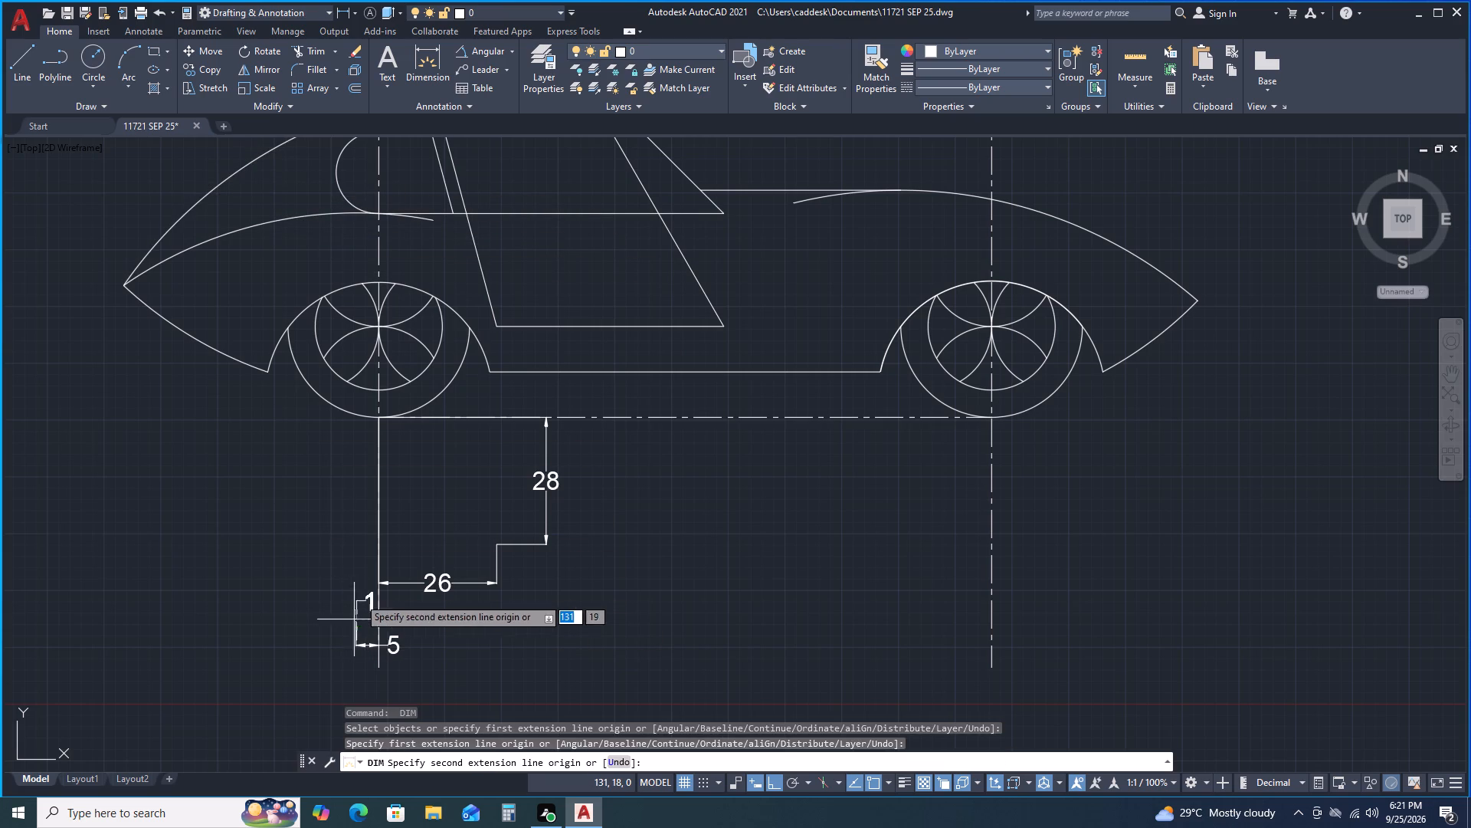
{"action": "left_click", "coordinate": [382, 416]}
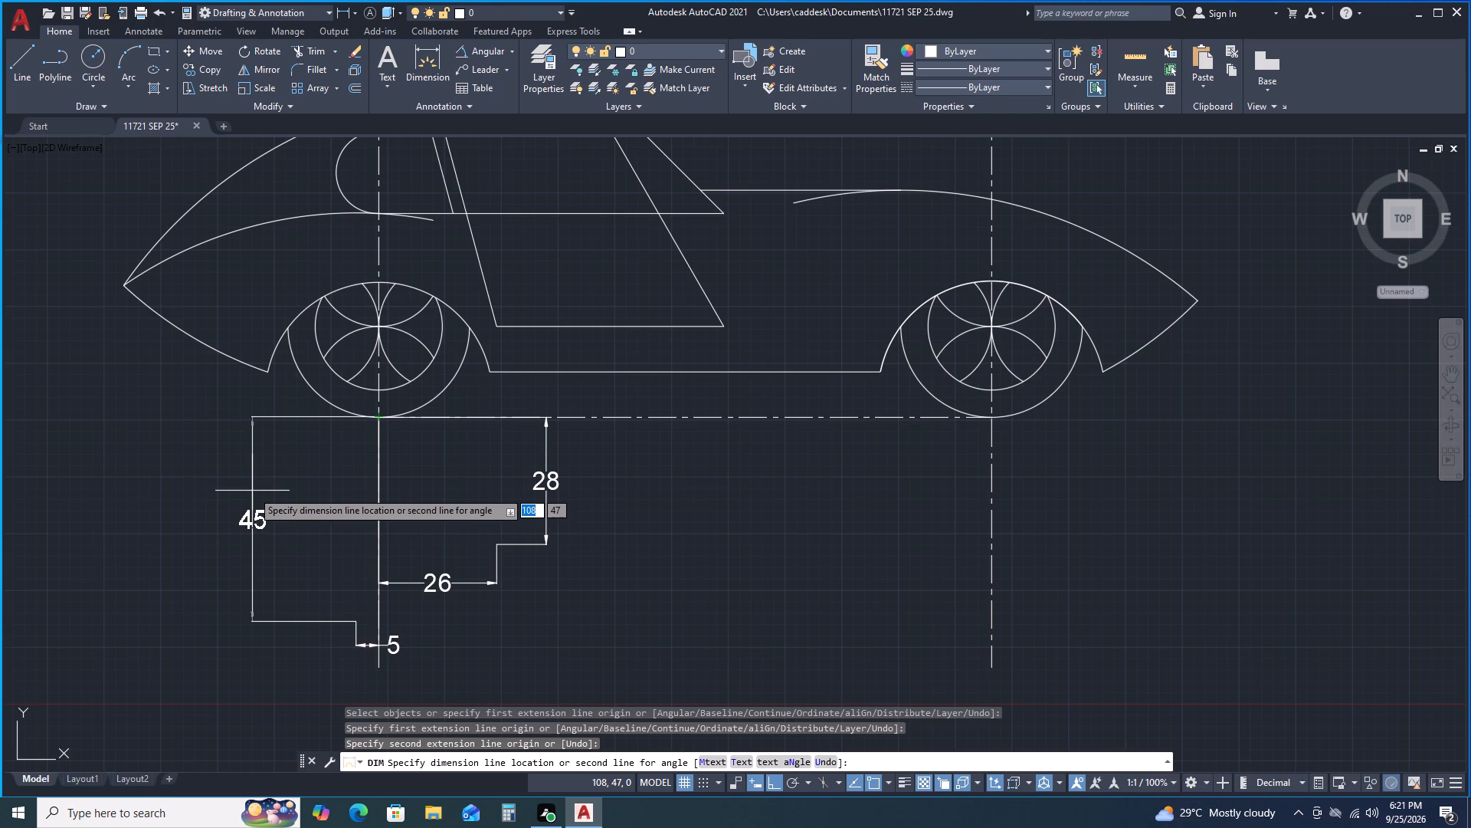
{"action": "left_click", "coordinate": [233, 496]}
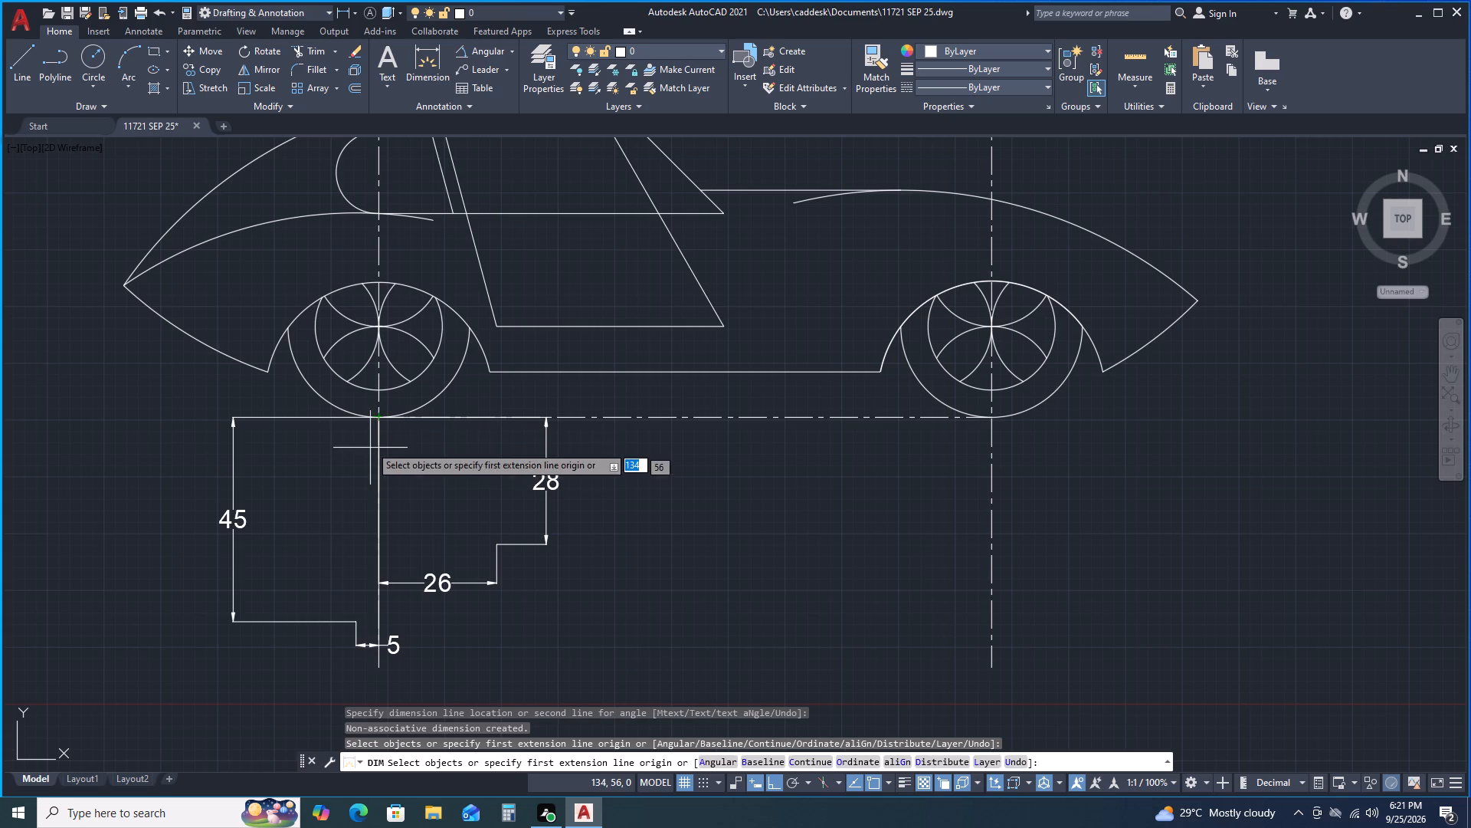
Dimension the height of the rear wheel's centre above the ground line, placing the dimension behind the car.
{"action": "left_click", "coordinate": [379, 416]}
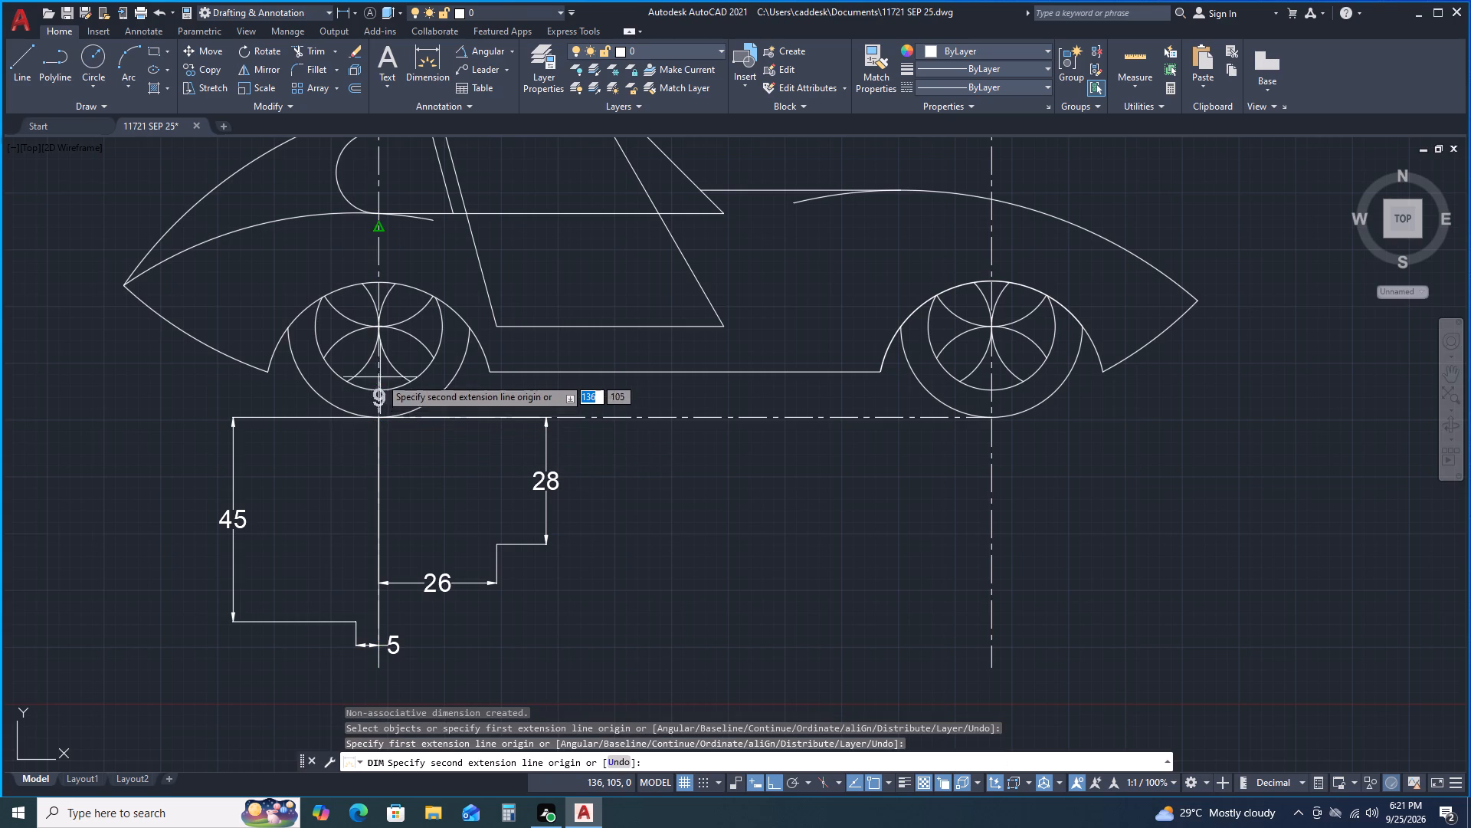
{"action": "left_click", "coordinate": [382, 324]}
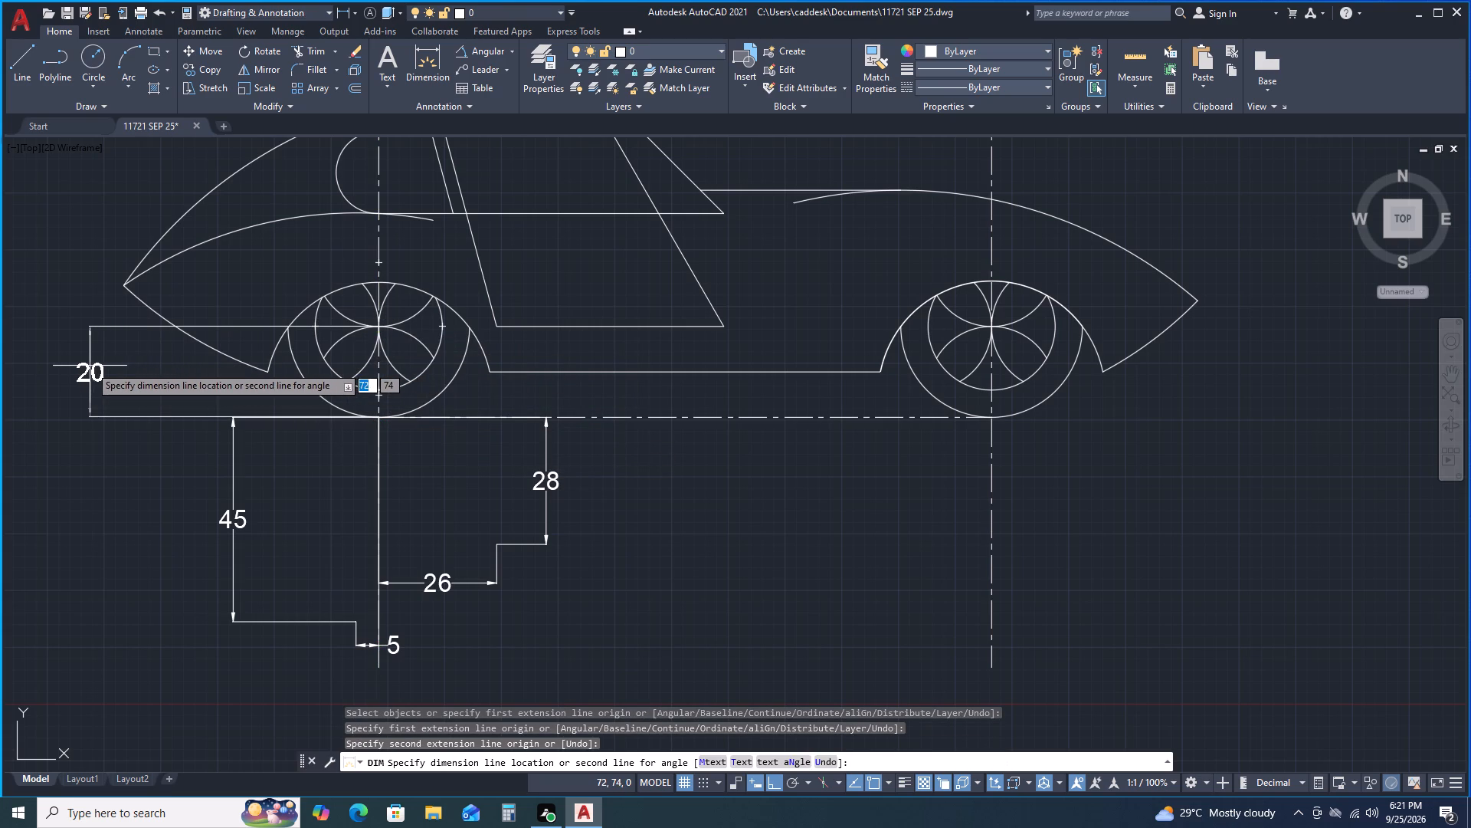
{"action": "left_click", "coordinate": [90, 366]}
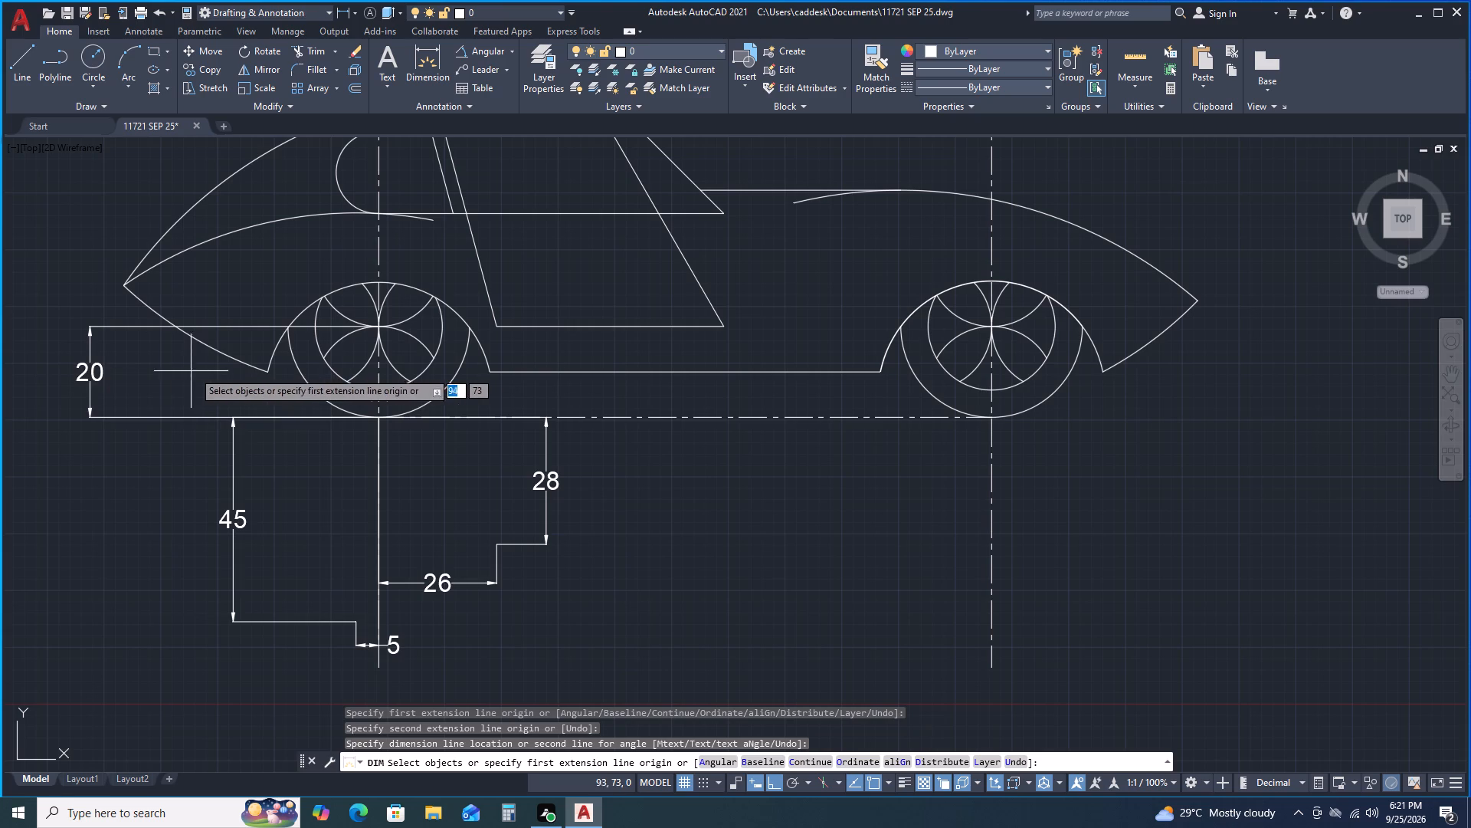
Add radius dimensions to the outline car's rear fender curve, rear wheel arch and the upper arc of the side window.
{"action": "left_click", "coordinate": [236, 231]}
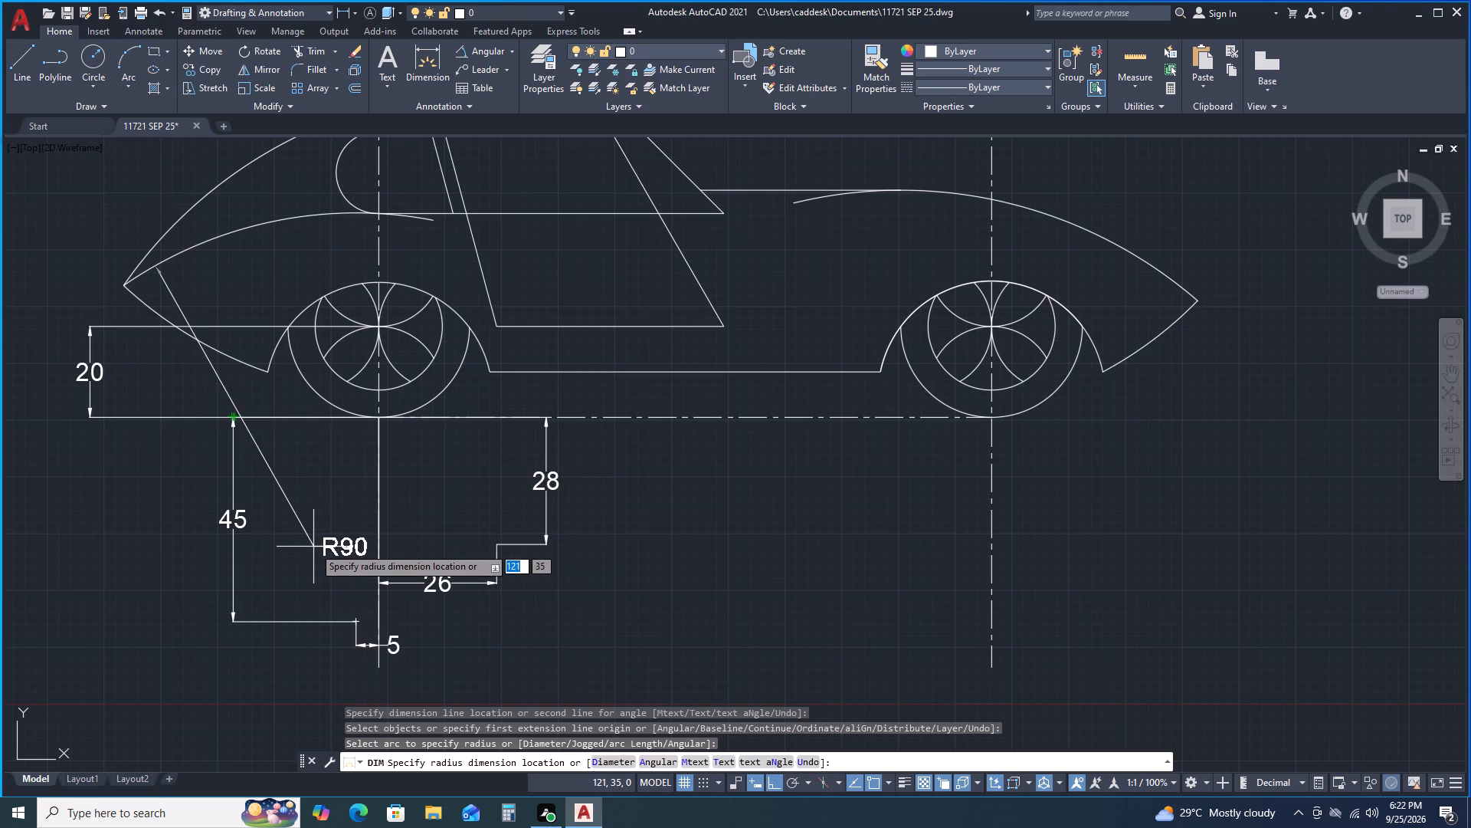
{"action": "left_click", "coordinate": [313, 547]}
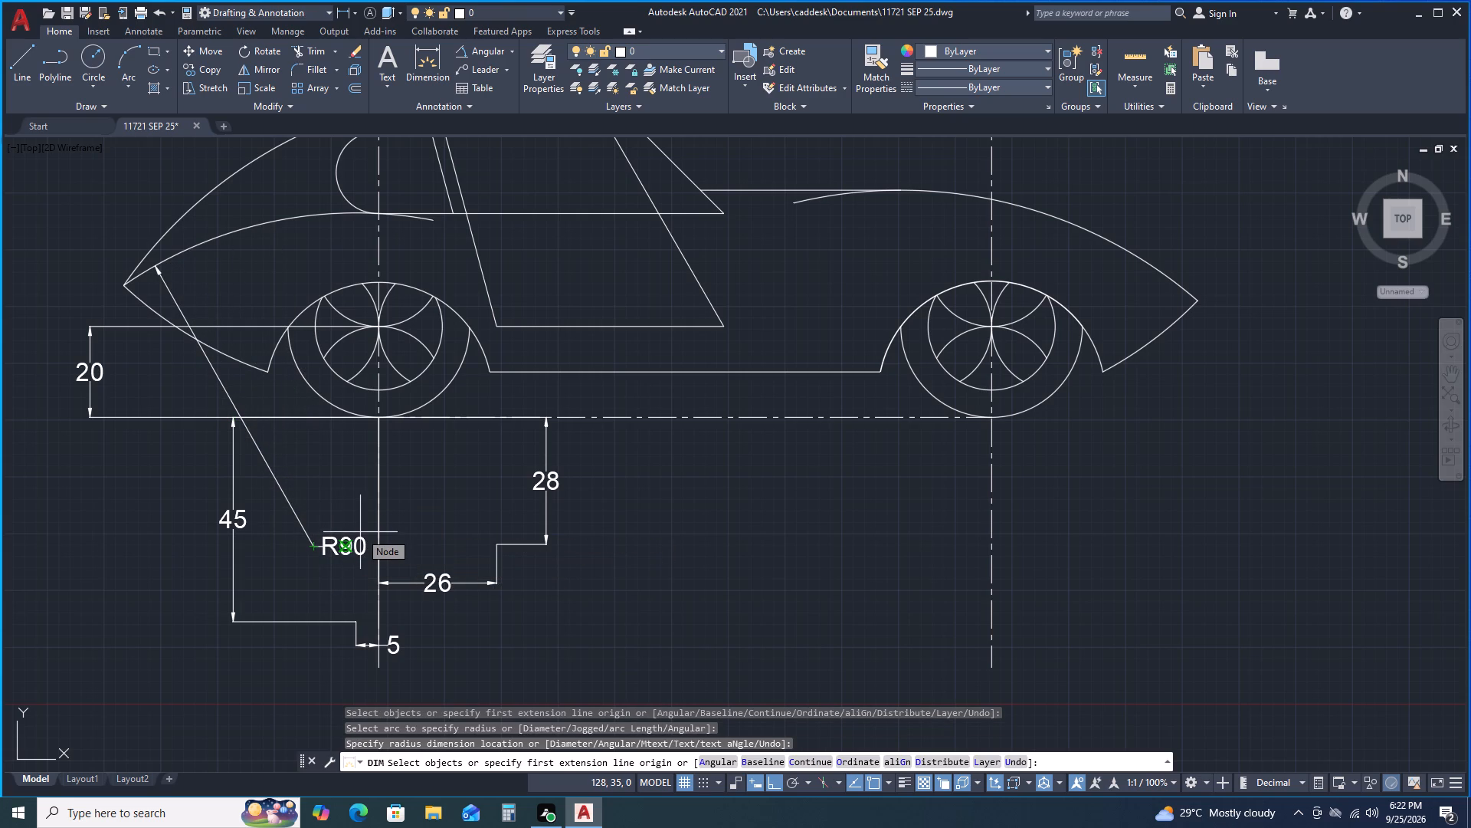
{"action": "left_click", "coordinate": [305, 307]}
{"action": "left_click", "coordinate": [287, 278]}
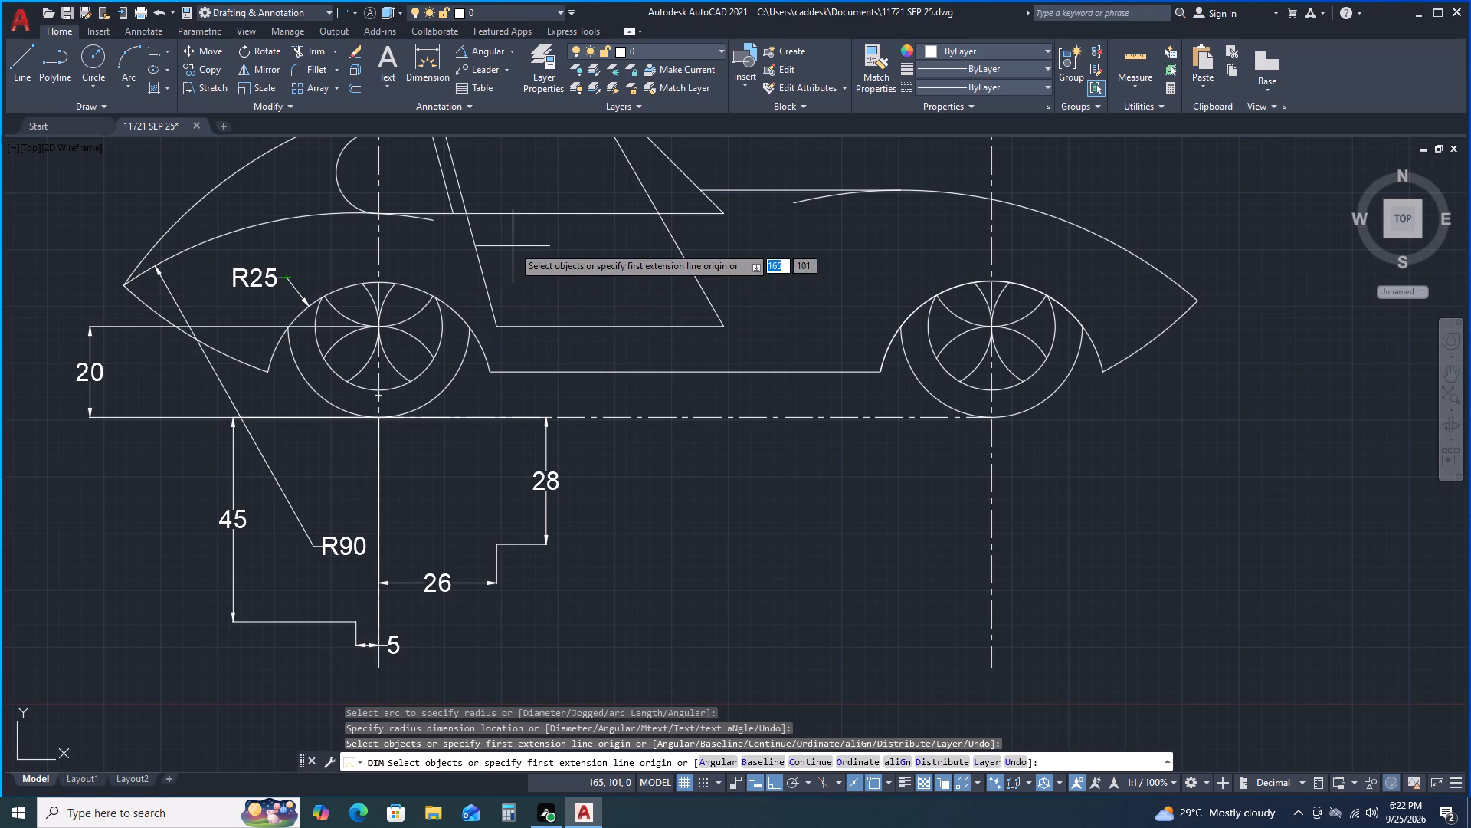
{"action": "middle_click_drag", "start_coordinate": [513, 292], "coordinate": [494, 392]}
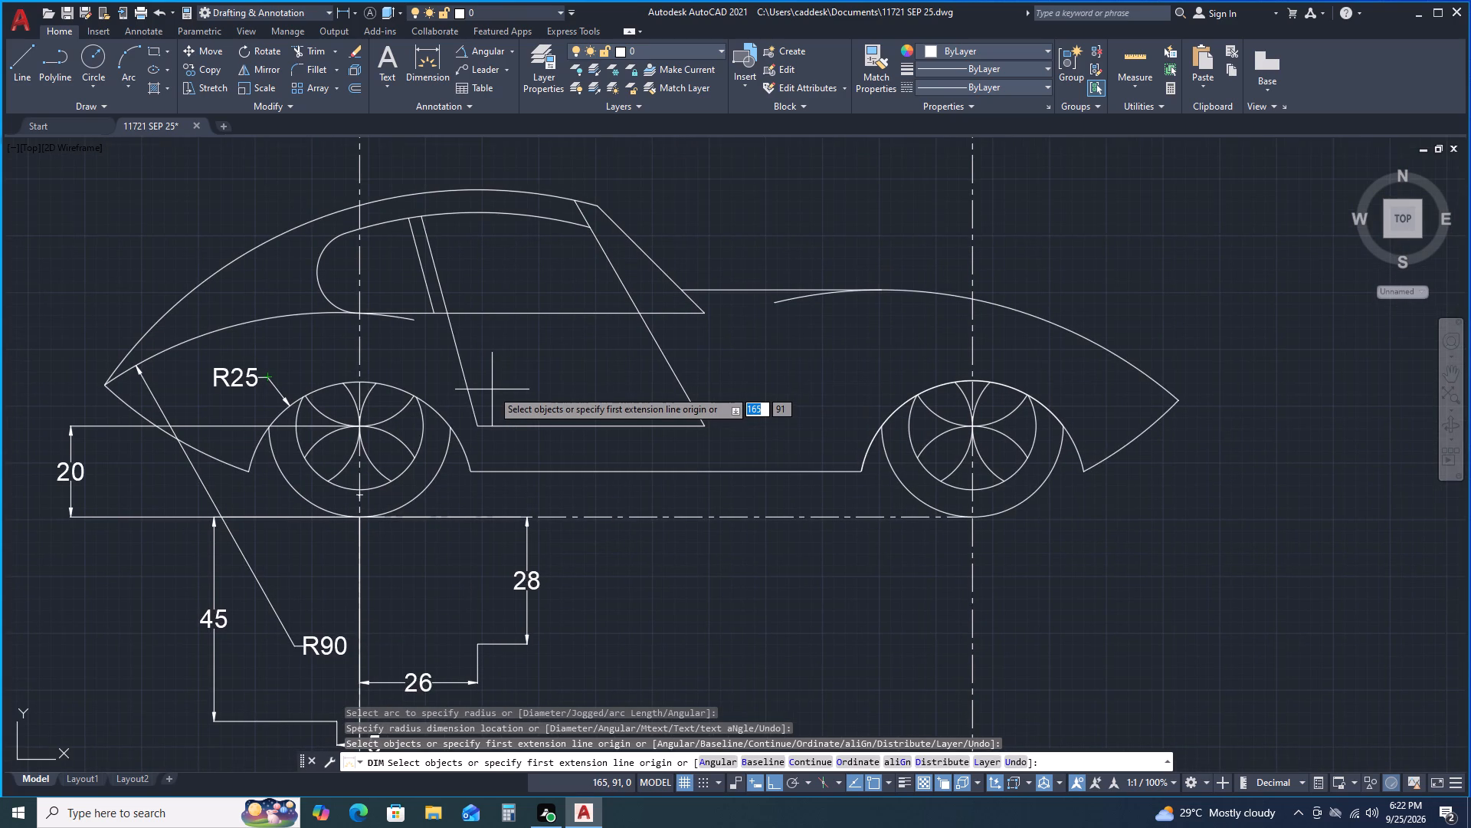
{"action": "left_click", "coordinate": [381, 221]}
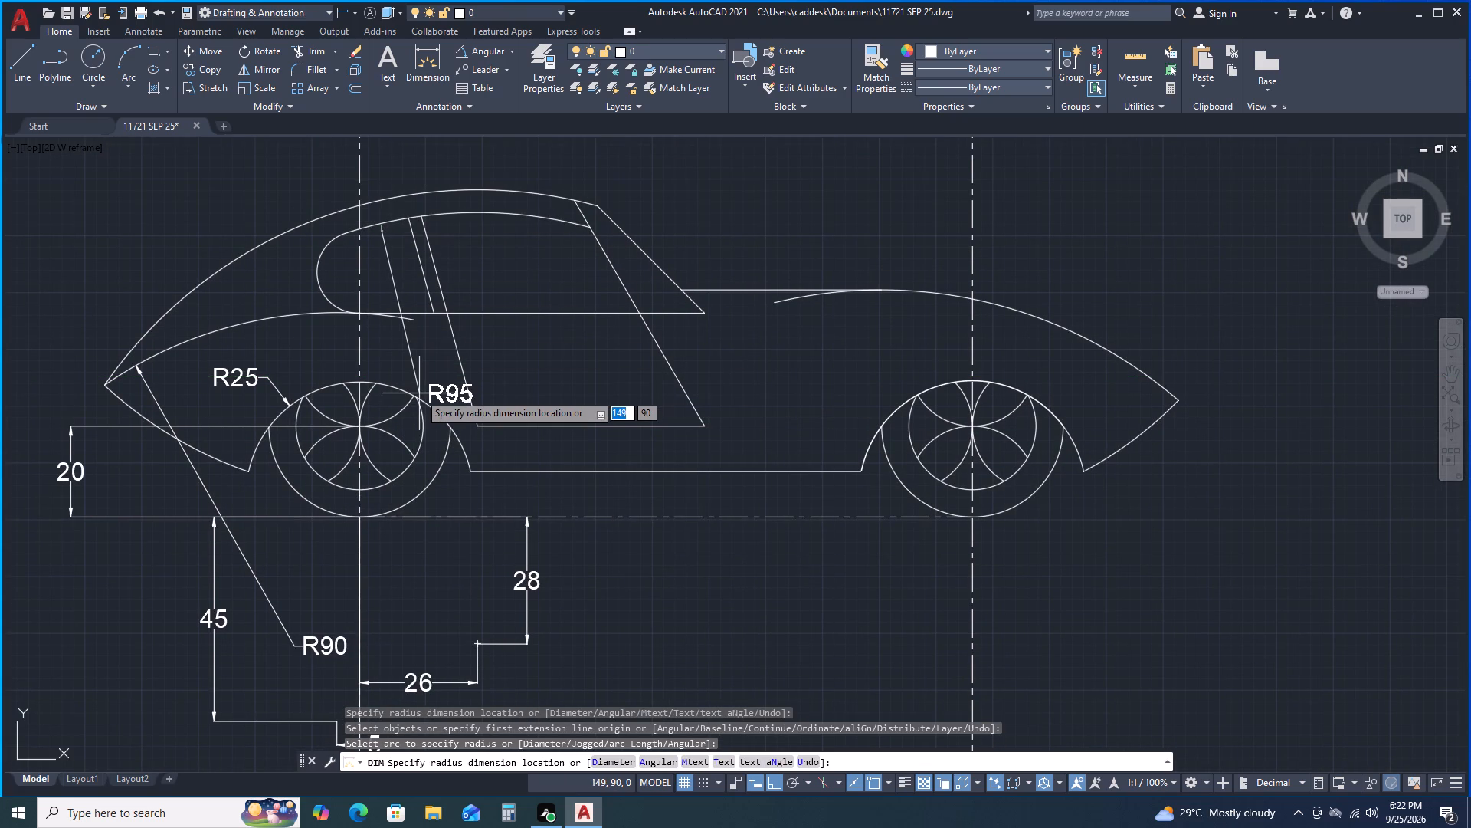
{"action": "left_click", "coordinate": [378, 360]}
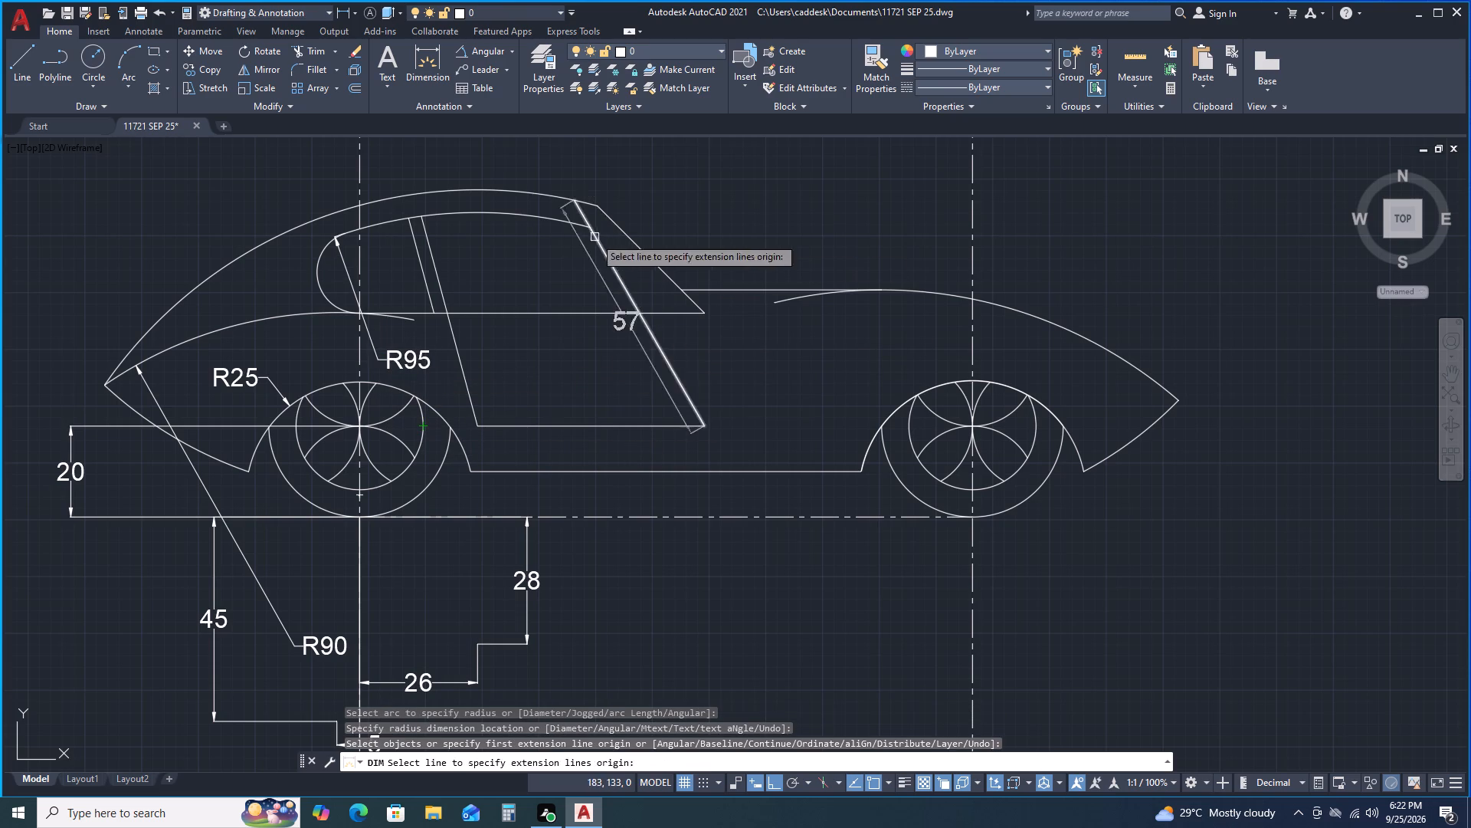
Add radius dimensions to the outline car's outer roof arc and the lower tail arc behind the rear wheel.
{"action": "left_click", "coordinate": [553, 199]}
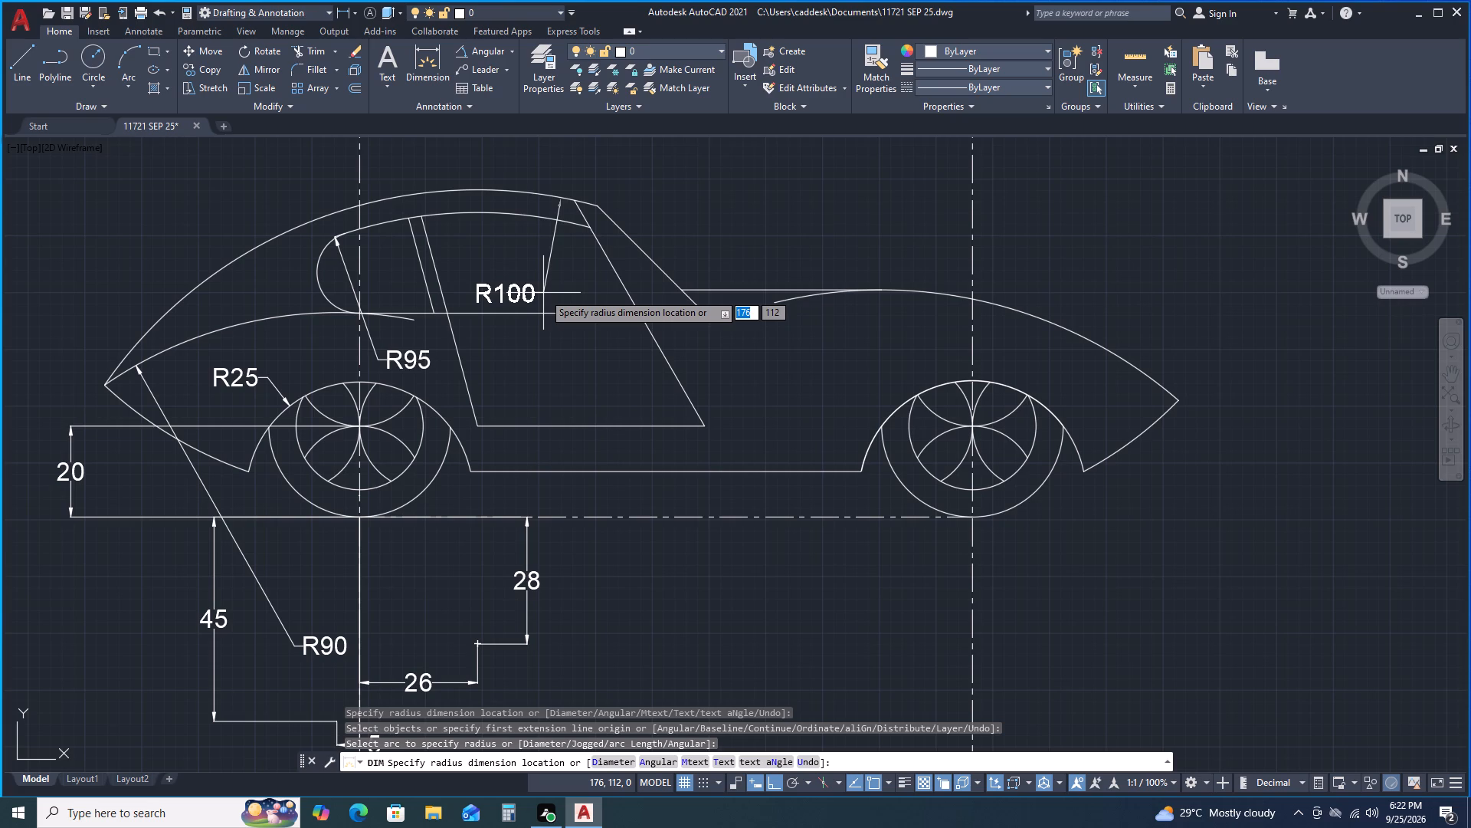
{"action": "left_click", "coordinate": [543, 293]}
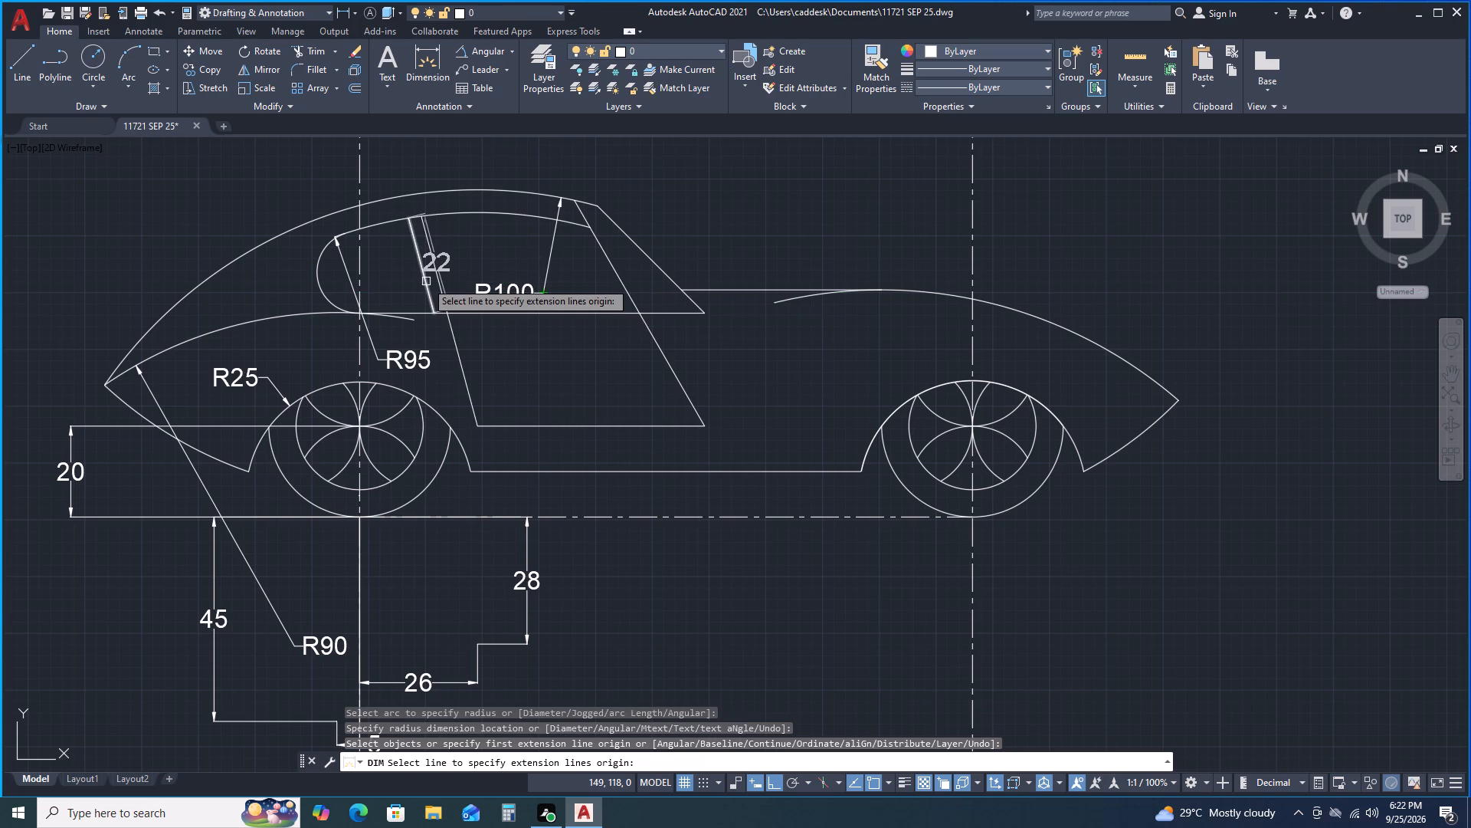
{"action": "left_click", "coordinate": [141, 412]}
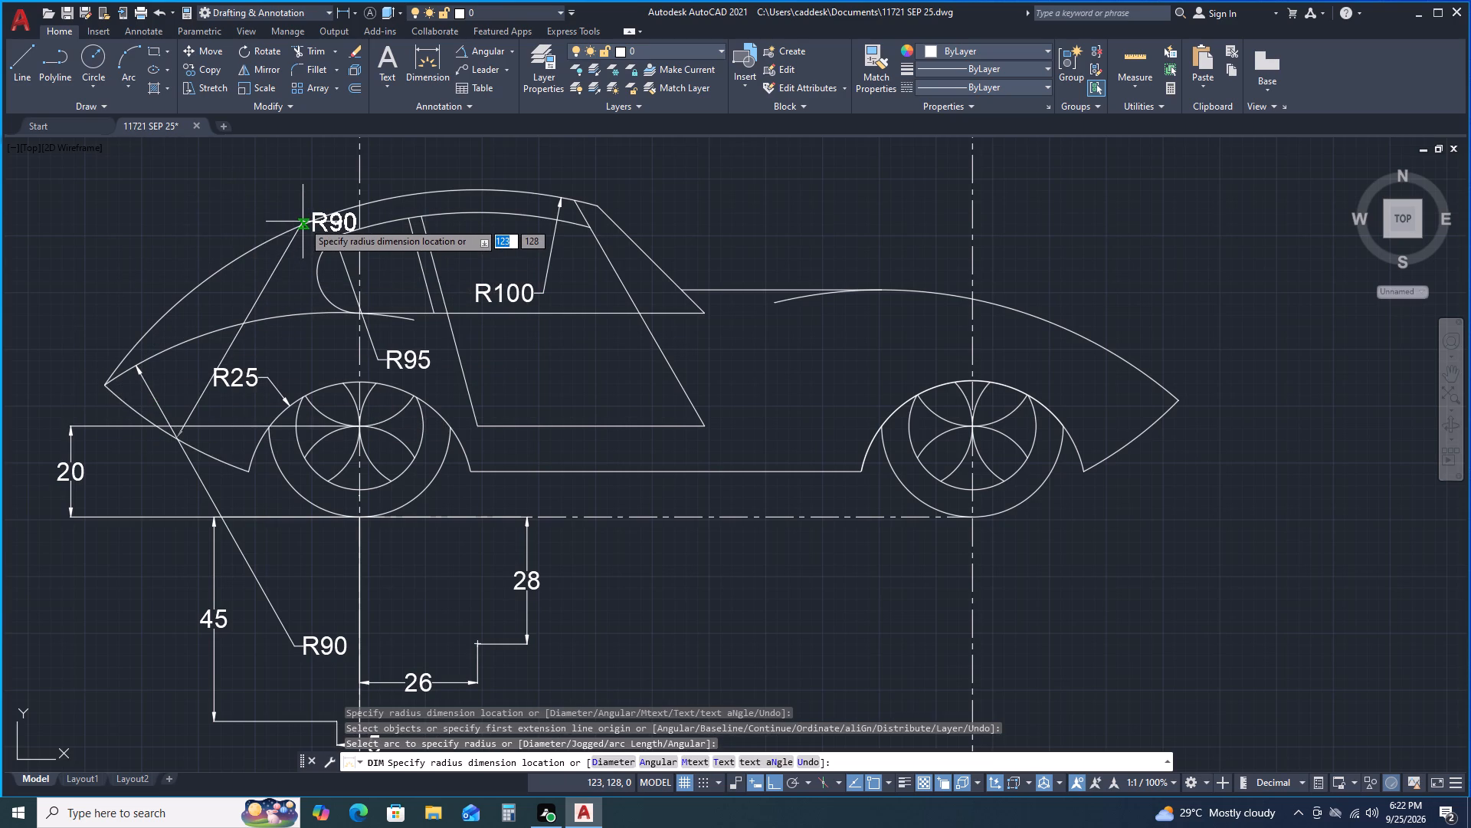
{"action": "scroll", "coordinate": [304, 226], "scroll_direction": "down", "scroll_amount": 1}
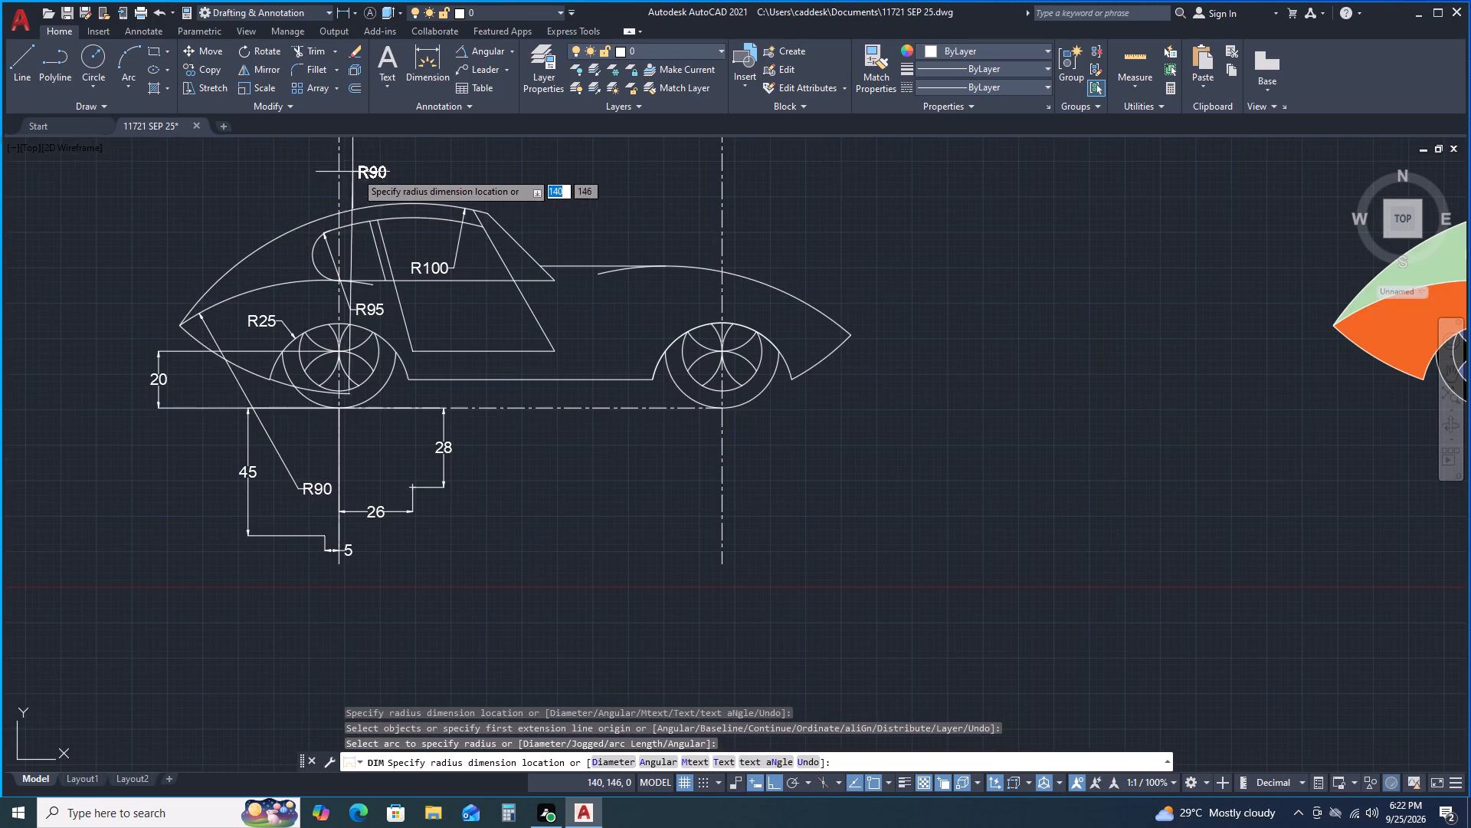
{"action": "left_click", "coordinate": [299, 200]}
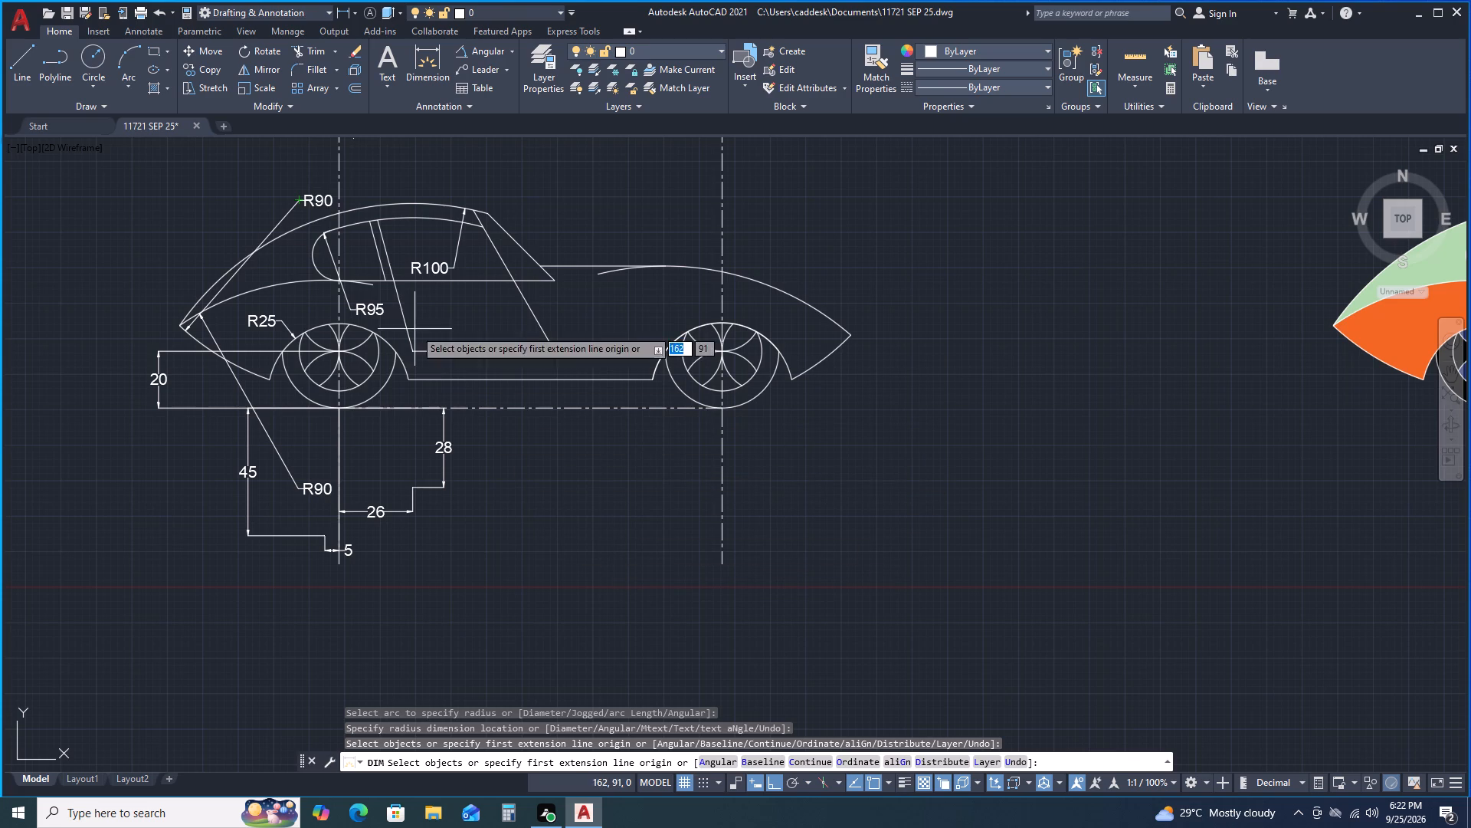
Dimension the horizontal distance from the rear wheel's centre to the door's lower front corner, placing it above the roof.
{"action": "left_click", "coordinate": [338, 353]}
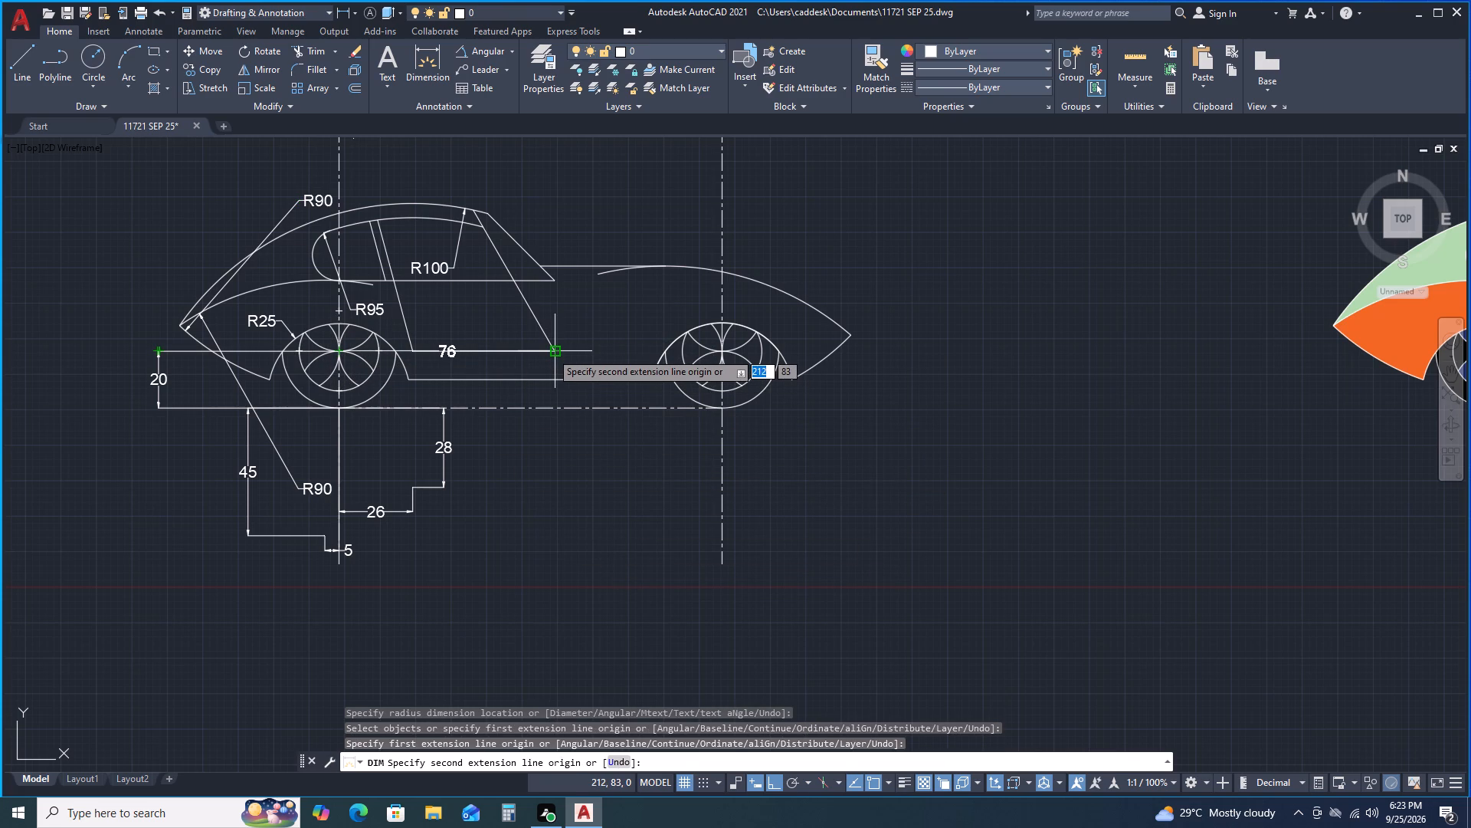
{"action": "left_click", "coordinate": [551, 352]}
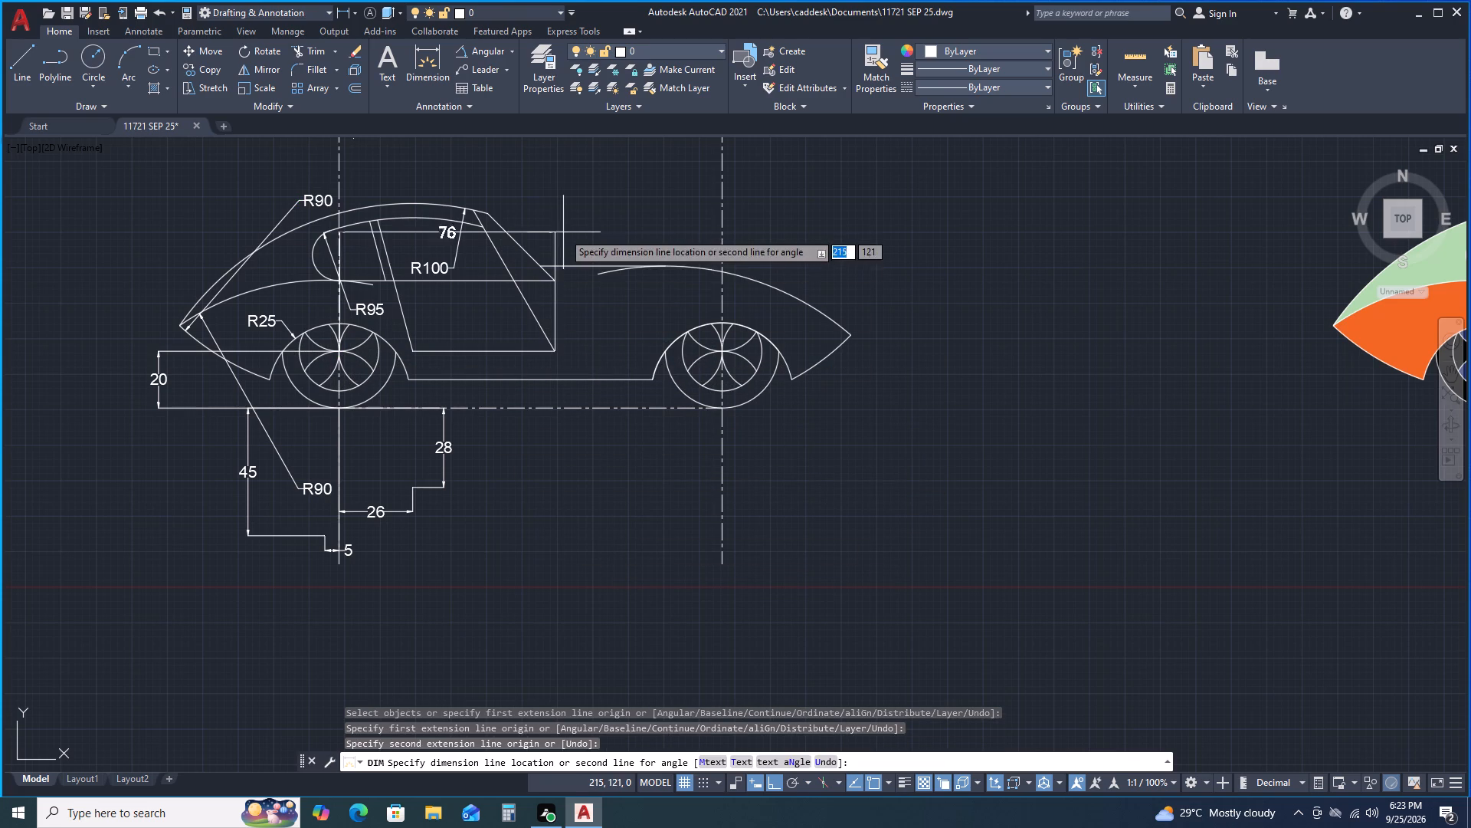
{"action": "middle_click_drag", "start_coordinate": [554, 191], "coordinate": [549, 355]}
{"action": "left_click", "coordinate": [527, 331]}
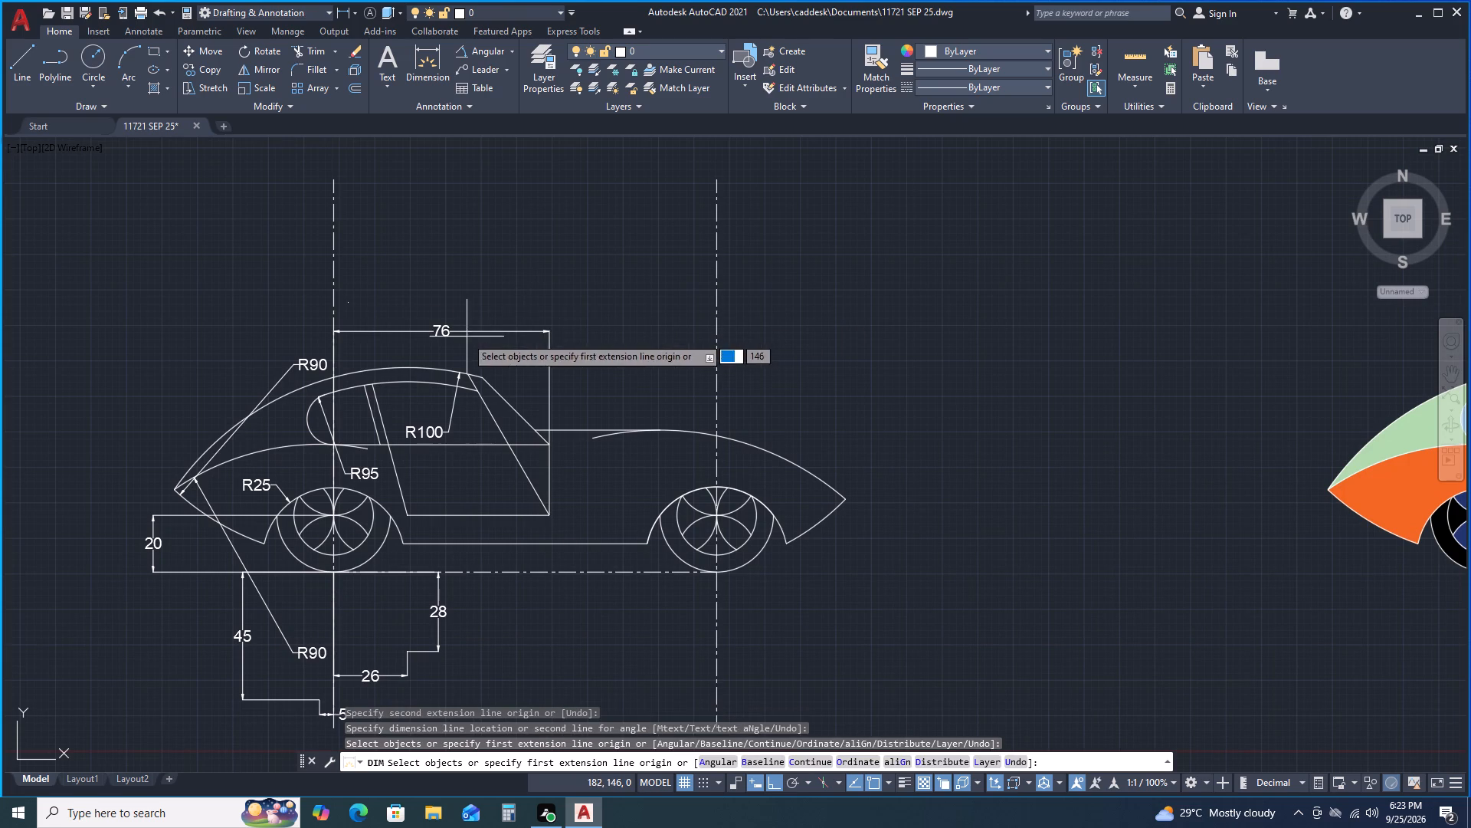
Dimension the horizontal gap between the upper ends of the two slanted door pillar lines, placing it just above the roof.
{"action": "scroll", "coordinate": [368, 388], "scroll_direction": "up", "scroll_amount": 1}
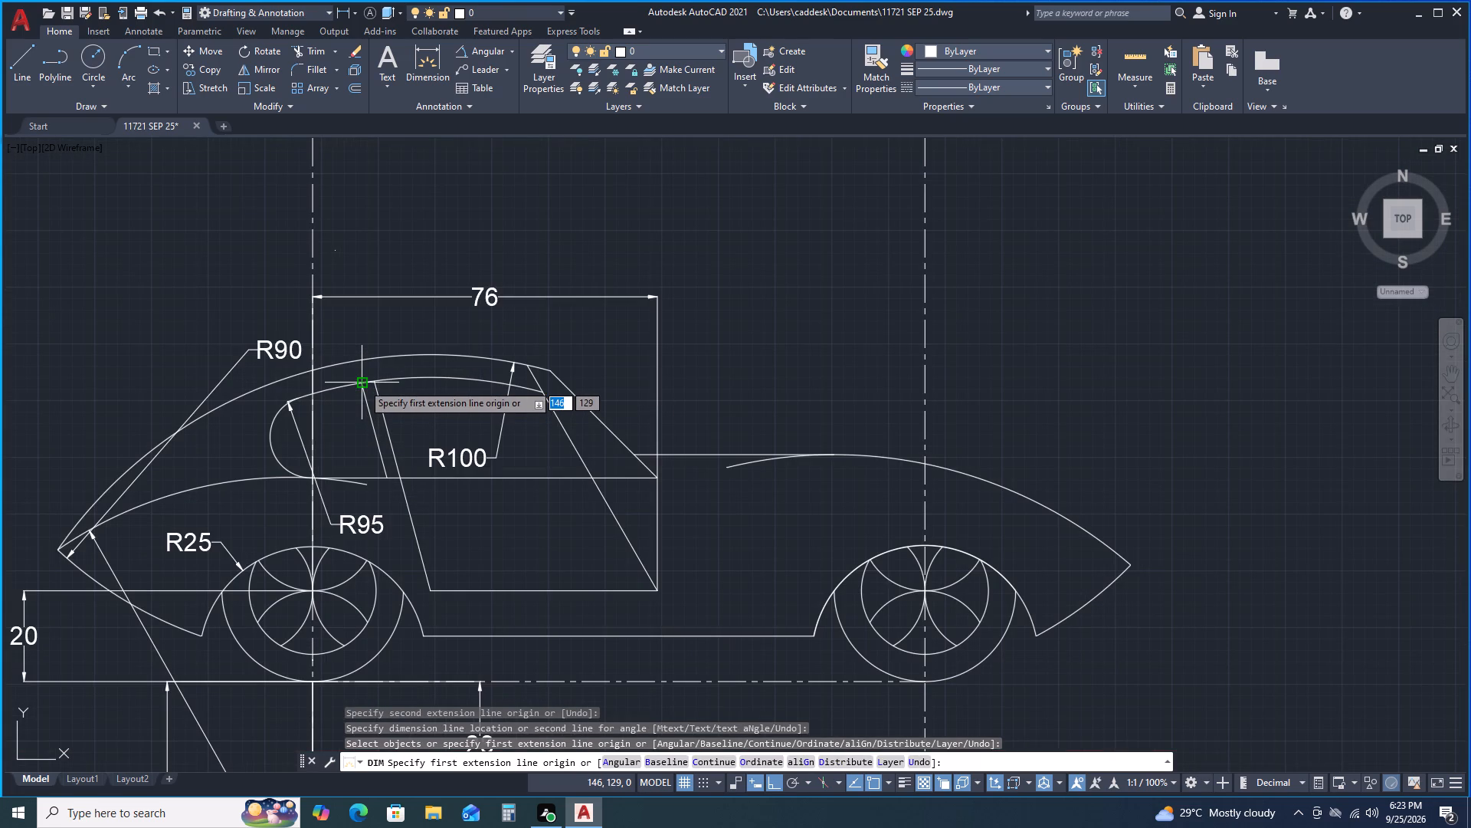
{"action": "left_click", "coordinate": [362, 383]}
{"action": "left_click", "coordinate": [375, 383]}
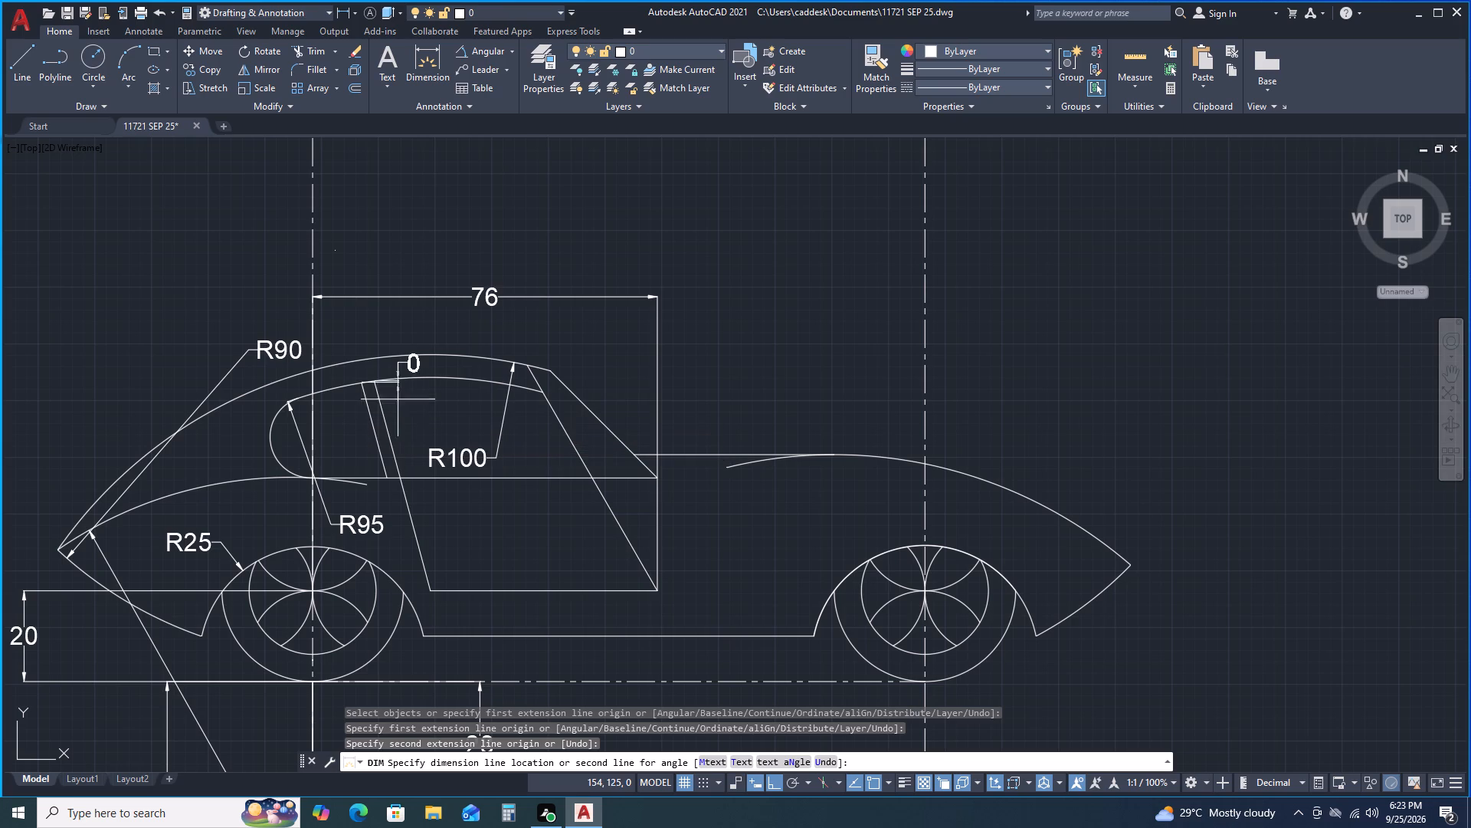
{"action": "left_click", "coordinate": [392, 338]}
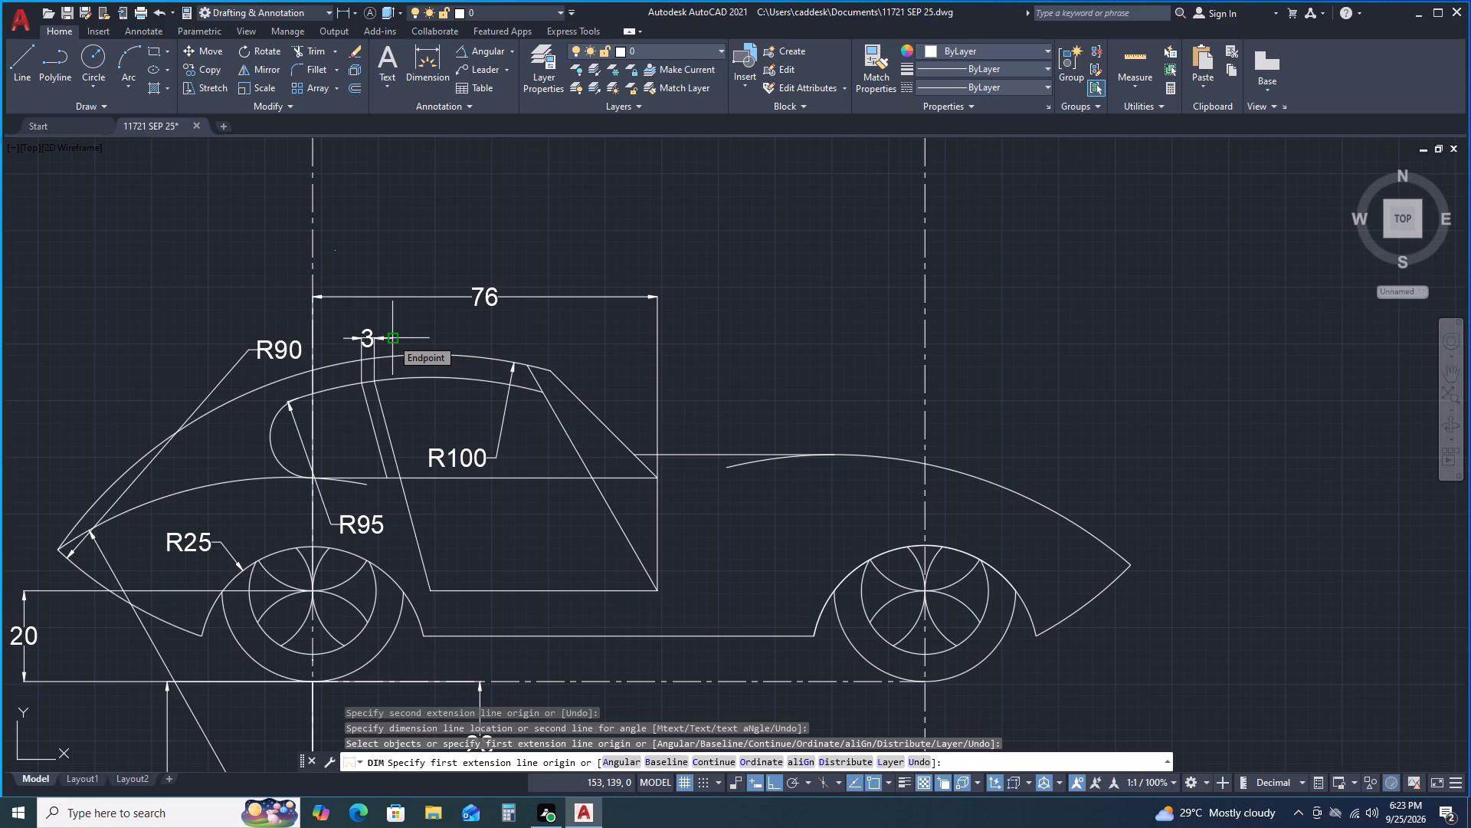
Add a radius dimension to the small rounded rear end of the side window, placing its text behind the arc.
{"action": "scroll", "coordinate": [273, 442], "scroll_direction": "up", "scroll_amount": 2}
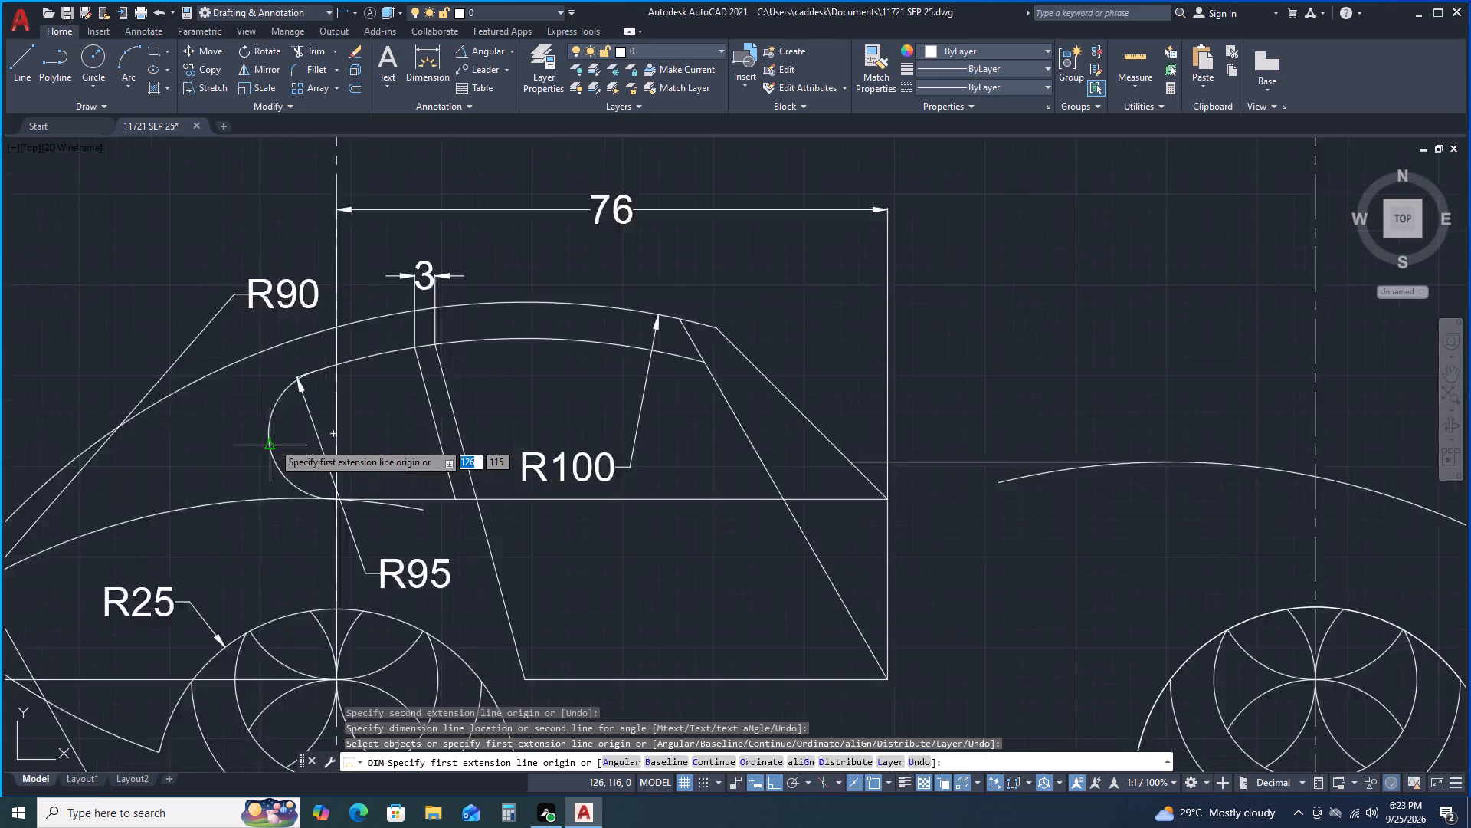
{"action": "scroll", "coordinate": [273, 442], "scroll_direction": "up", "scroll_amount": 1}
{"action": "left_click", "coordinate": [271, 366]}
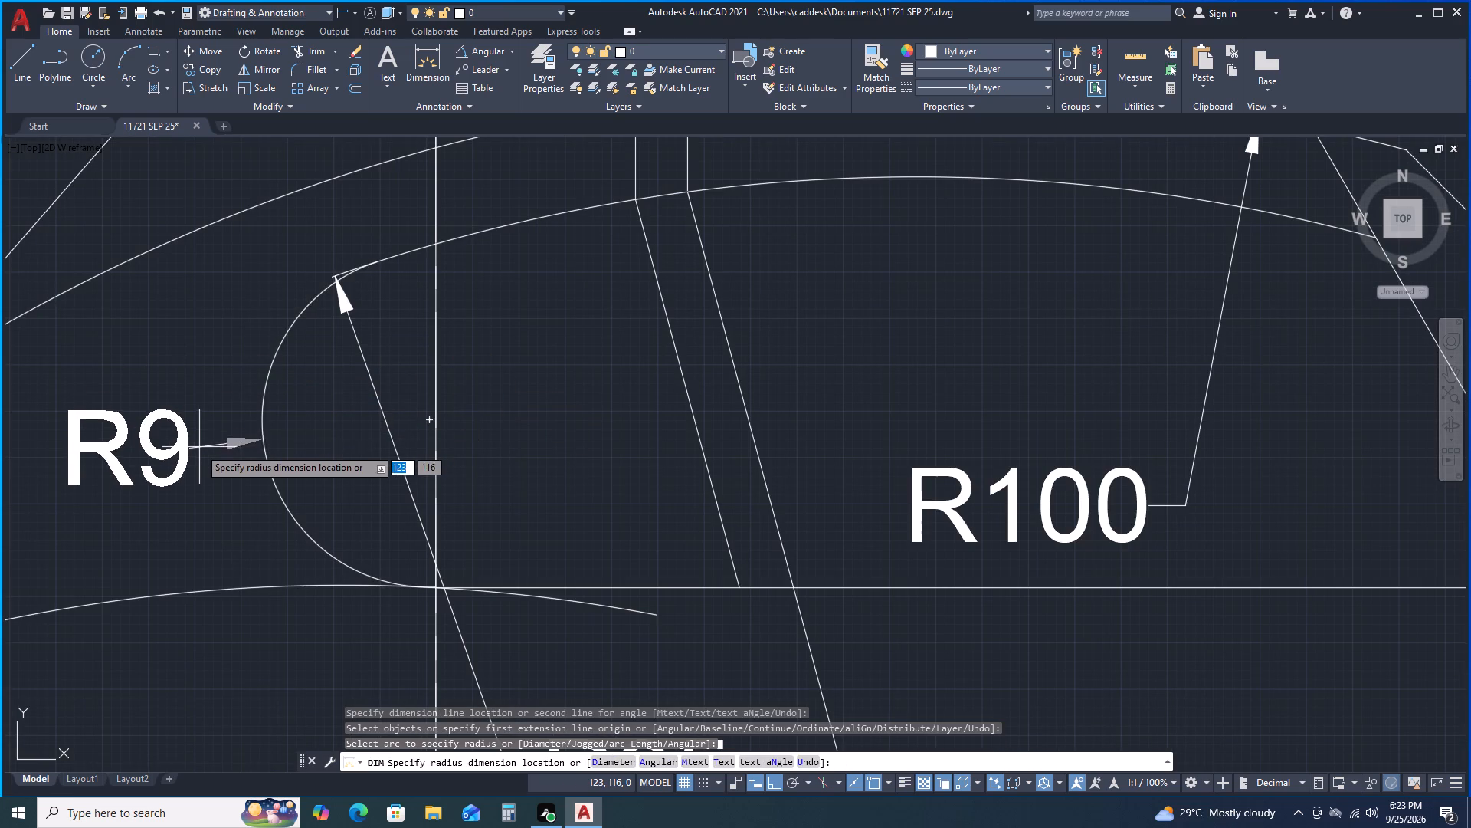
{"action": "left_click", "coordinate": [199, 455]}
Dimension the upper arc centre point's horizontal offset from the rear axle line and its height above the rear wheel's bottom point.
{"action": "scroll", "coordinate": [205, 455], "scroll_direction": "down", "scroll_amount": 3}
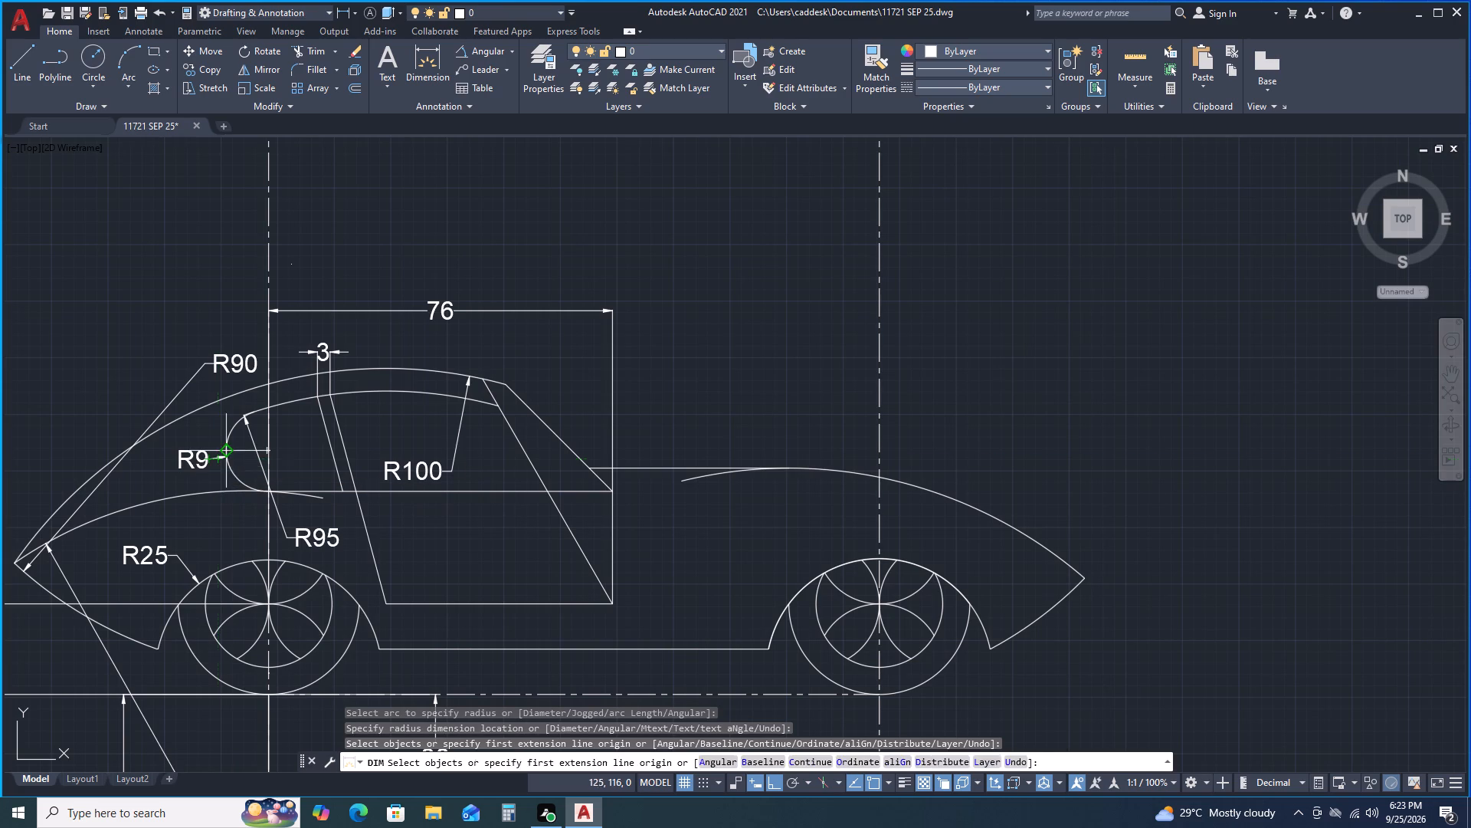
{"action": "middle_click_drag", "start_coordinate": [360, 249], "coordinate": [439, 337]}
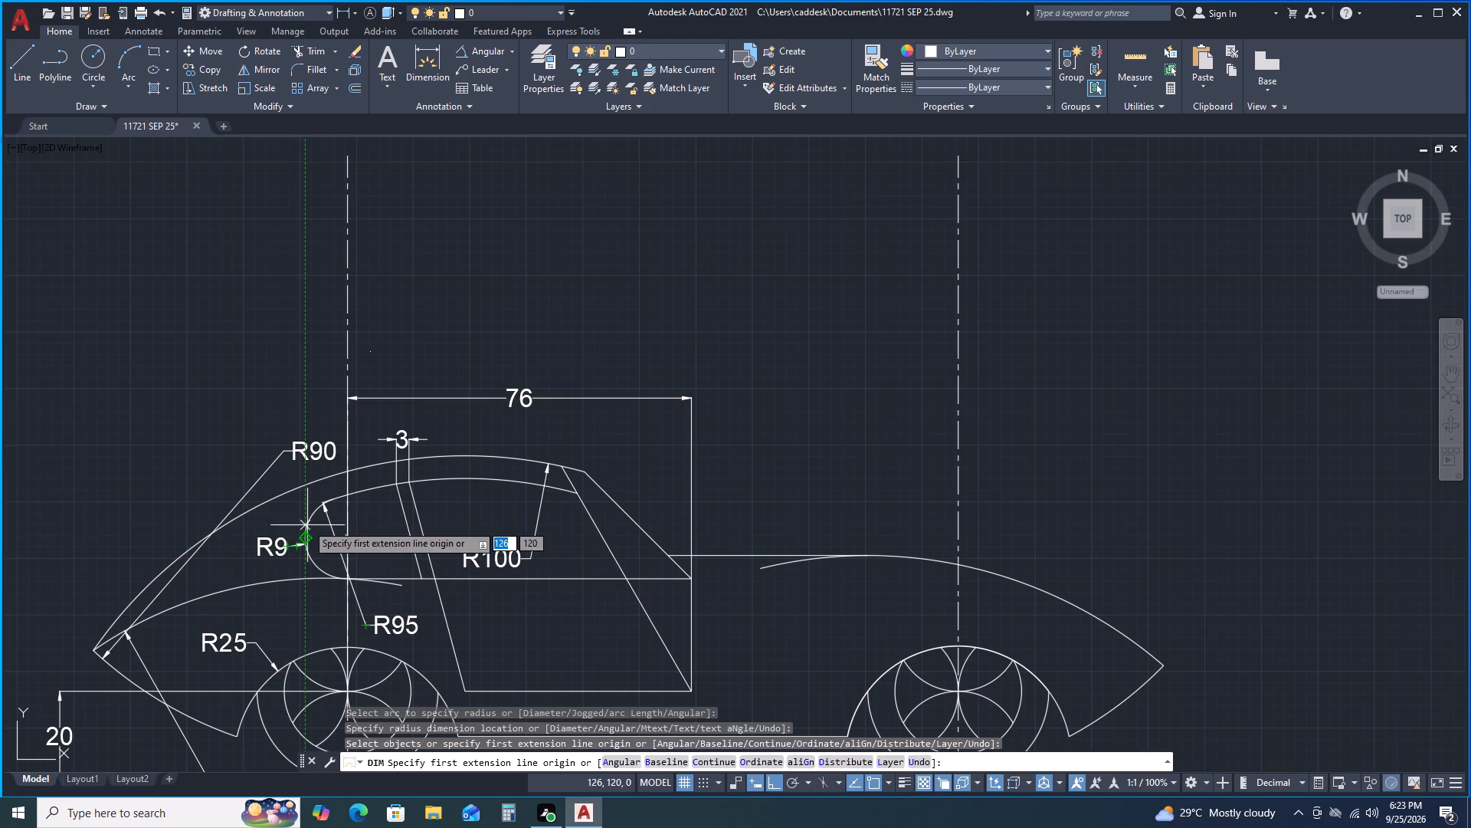
{"action": "left_click", "coordinate": [344, 535]}
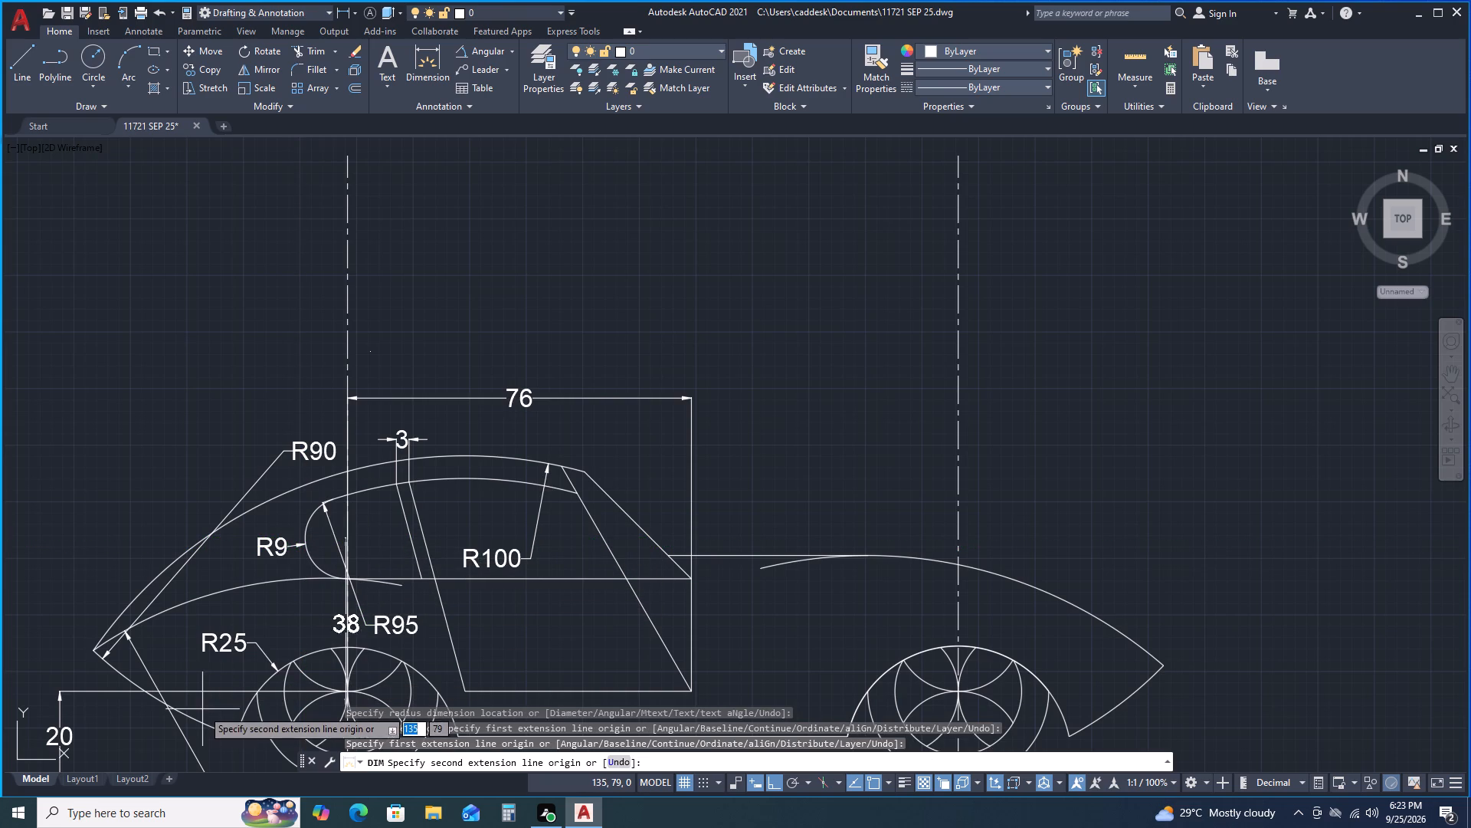
{"action": "left_click", "coordinate": [372, 351]}
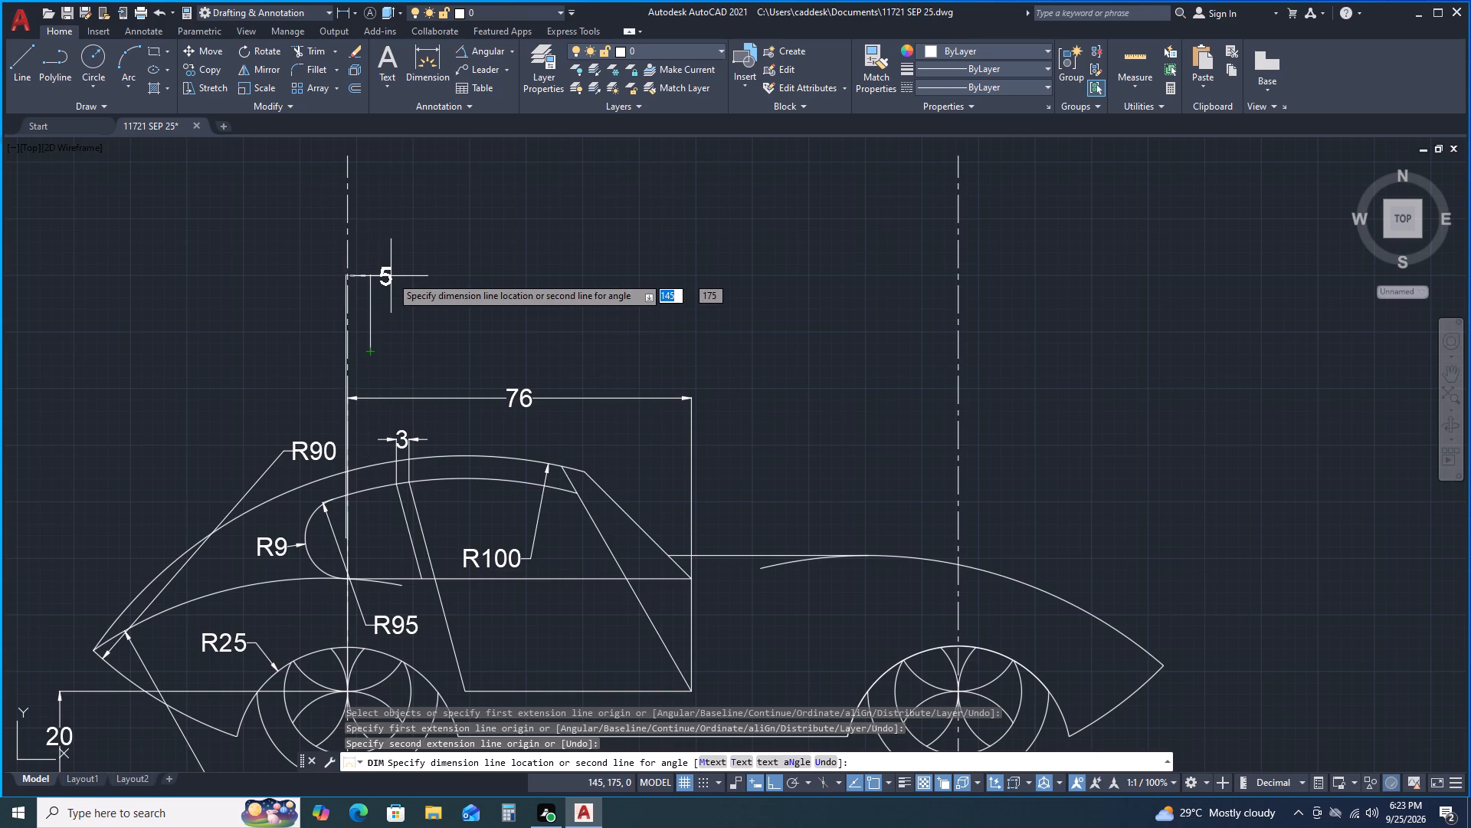
{"action": "left_click", "coordinate": [391, 276]}
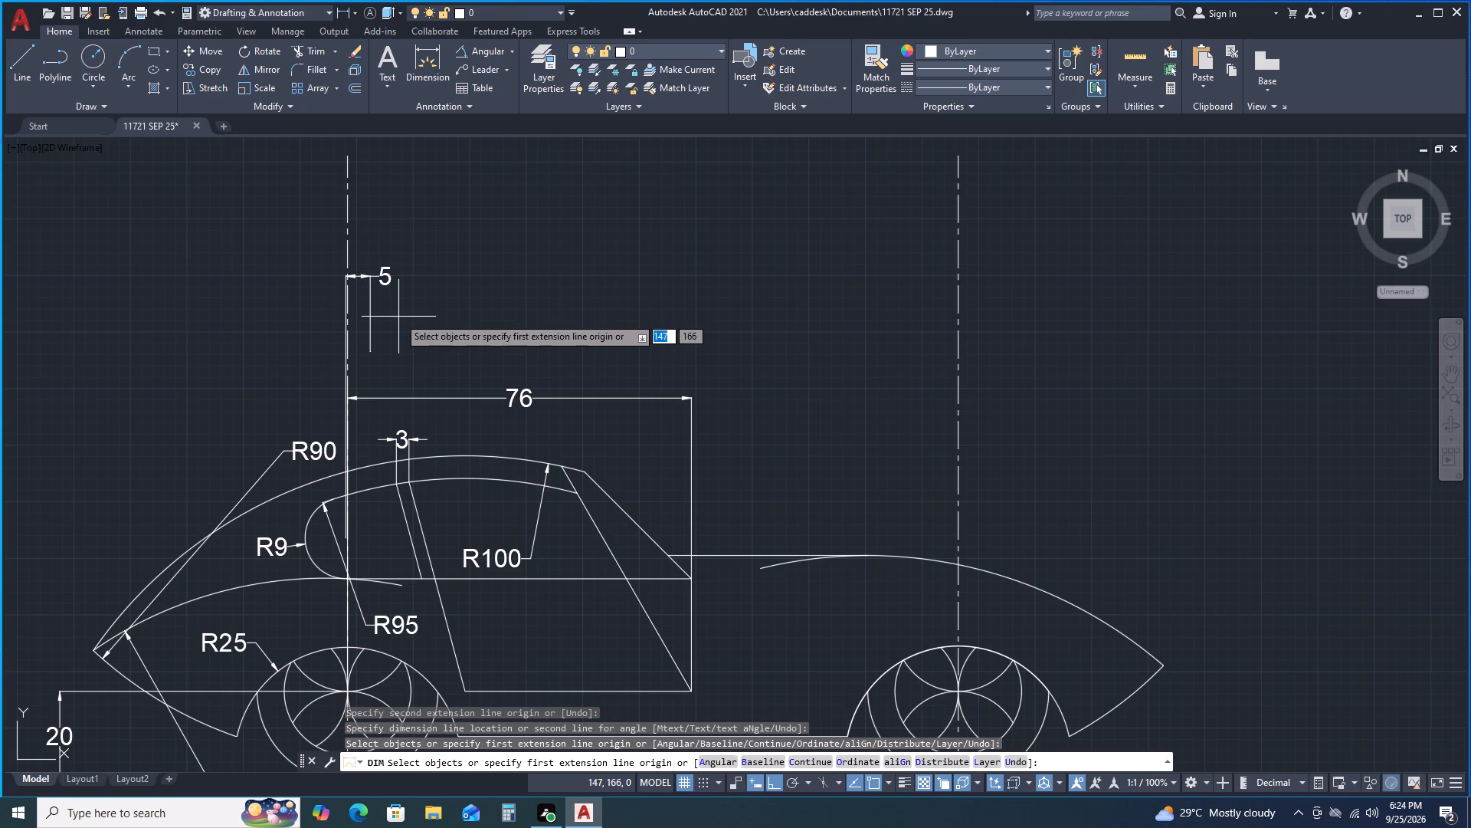
{"action": "scroll", "coordinate": [398, 317], "scroll_direction": "down", "scroll_amount": 1}
{"action": "middle_click_drag", "start_coordinate": [410, 298], "coordinate": [404, 257]}
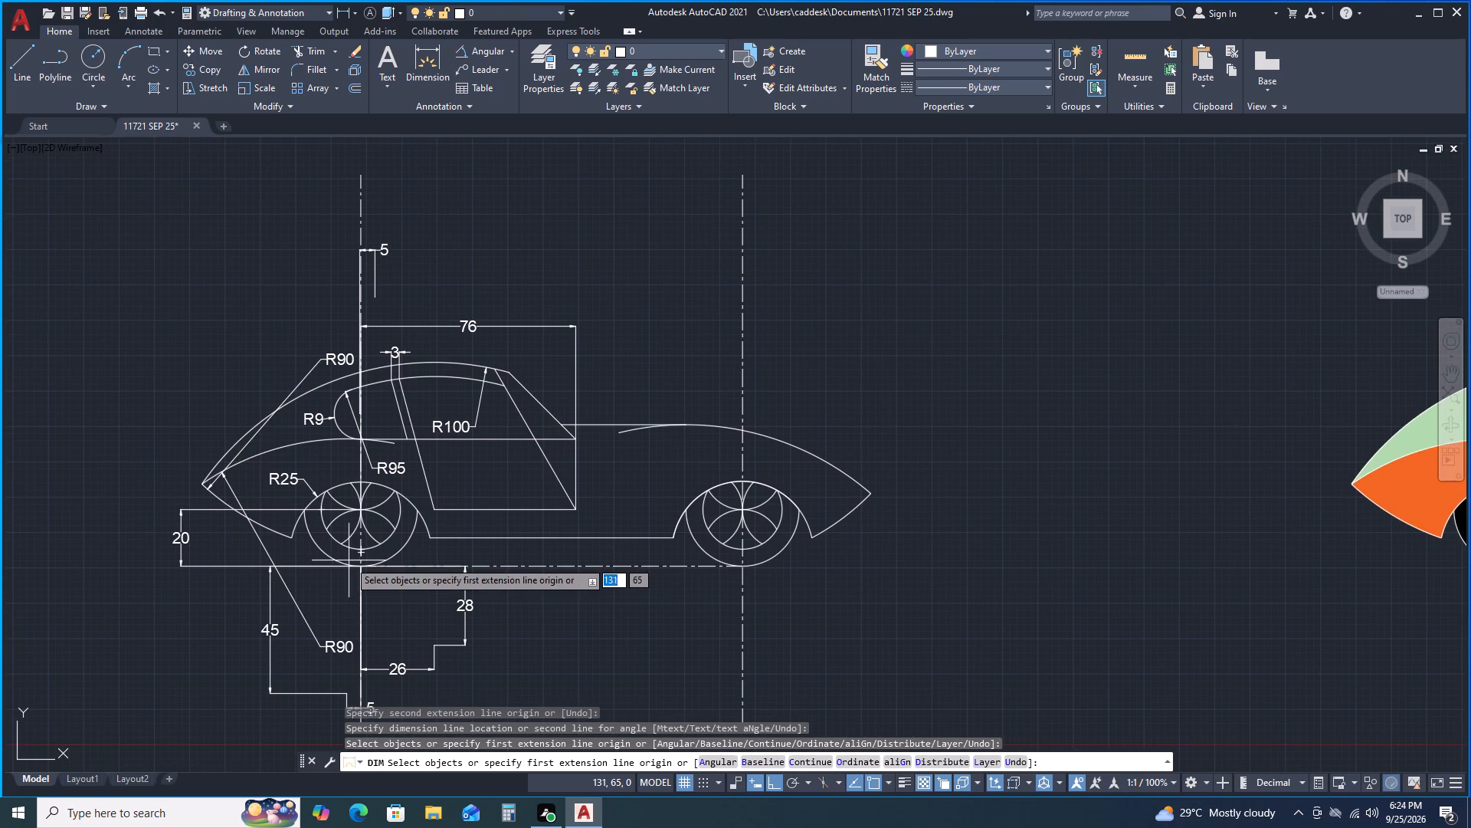
{"action": "left_click", "coordinate": [359, 566]}
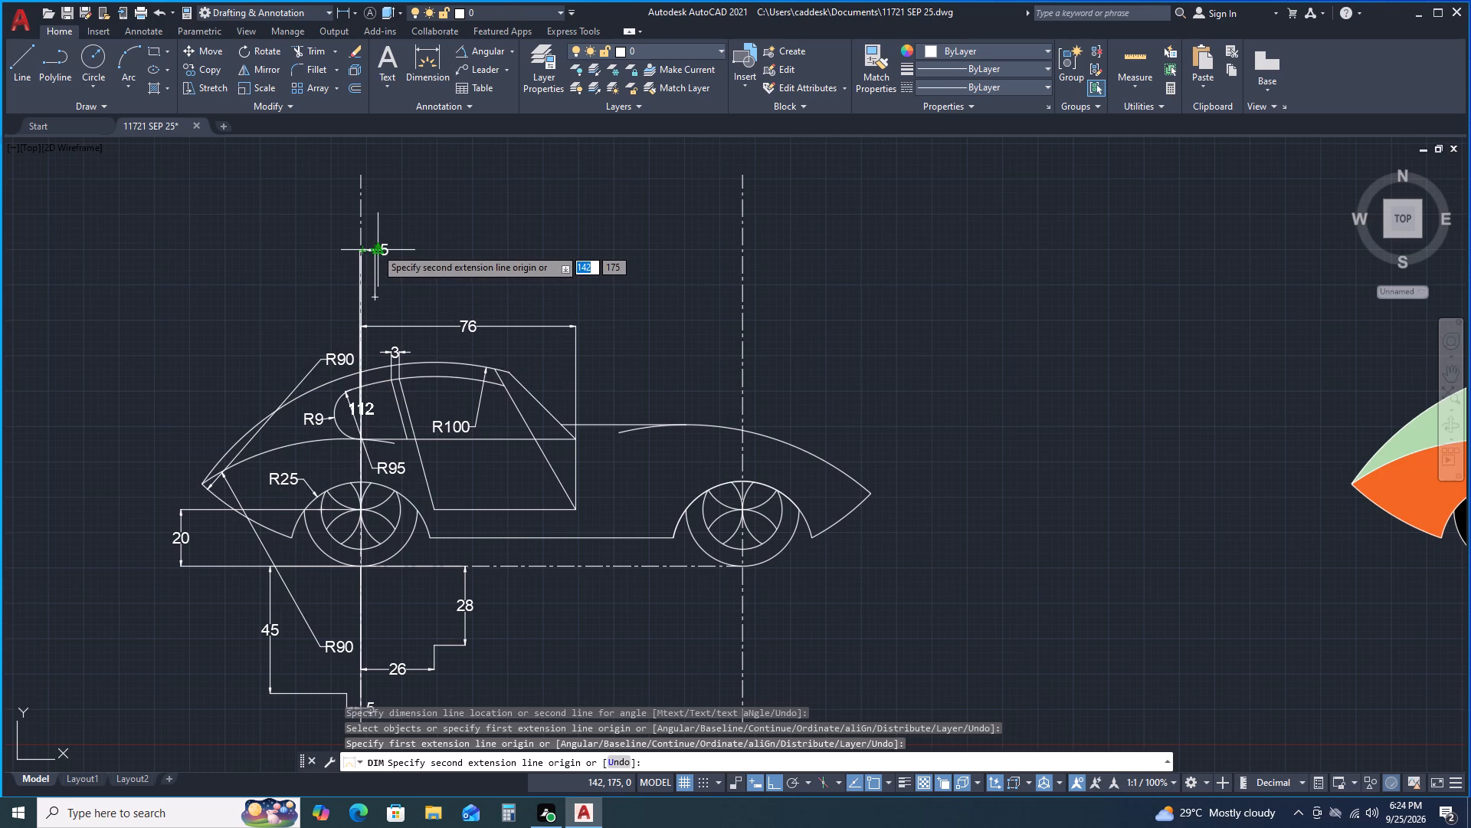
{"action": "left_click", "coordinate": [376, 297]}
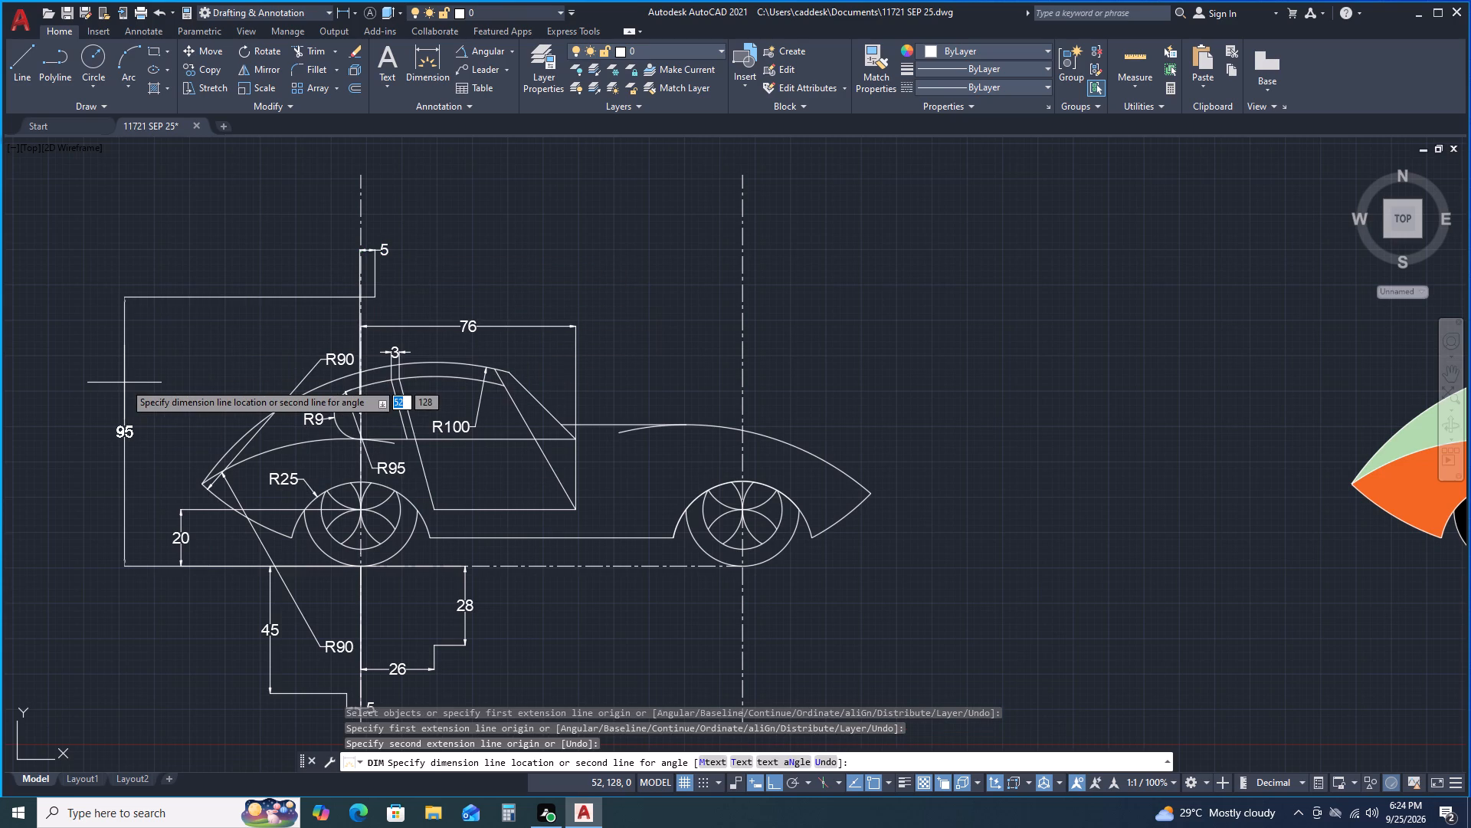
{"action": "left_click", "coordinate": [144, 399]}
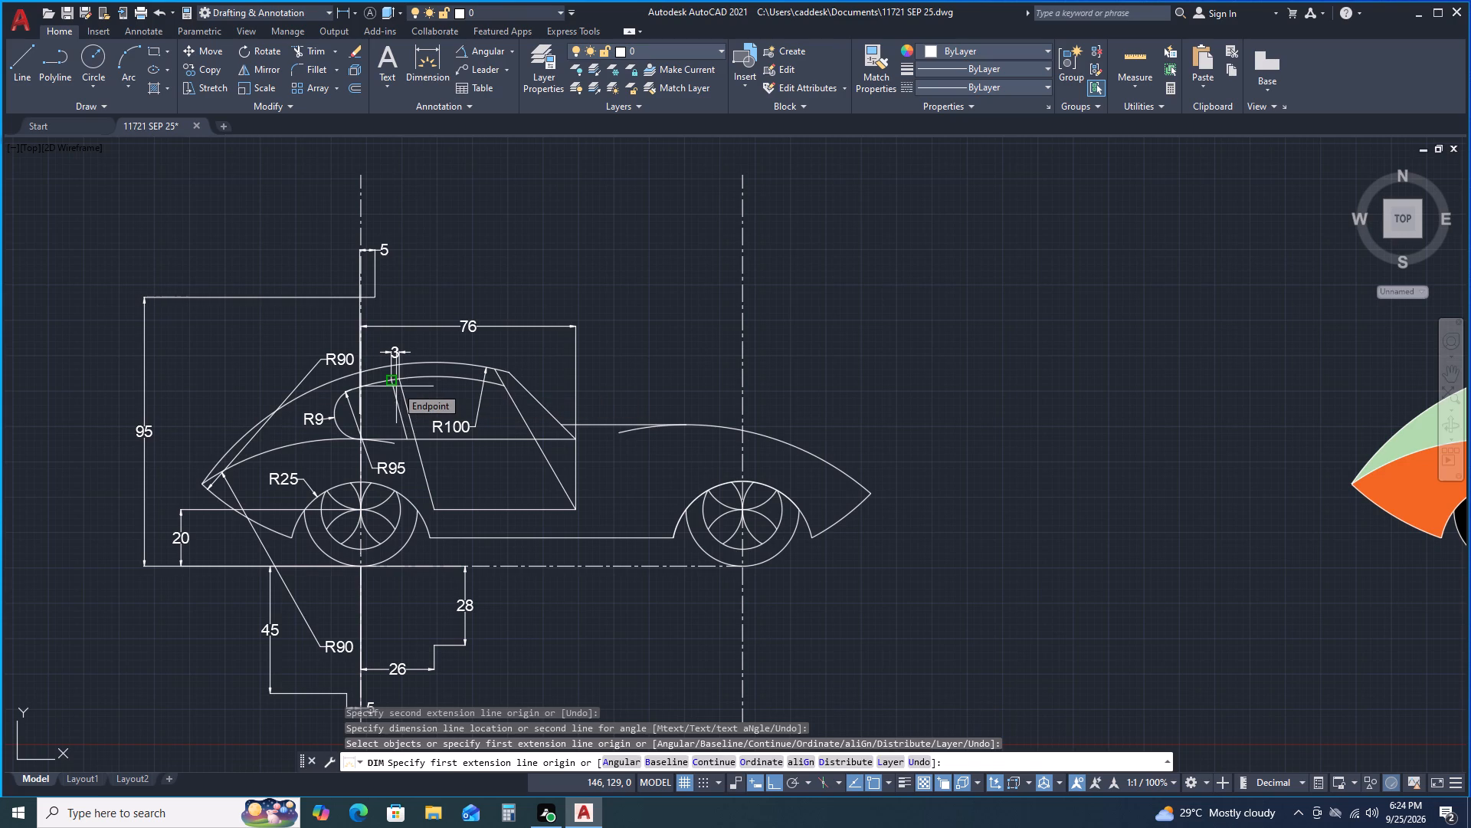
Dimension the wheelbase between the rear and front wheel centres, placing it above all the other dimensions.
{"action": "left_click", "coordinate": [361, 509]}
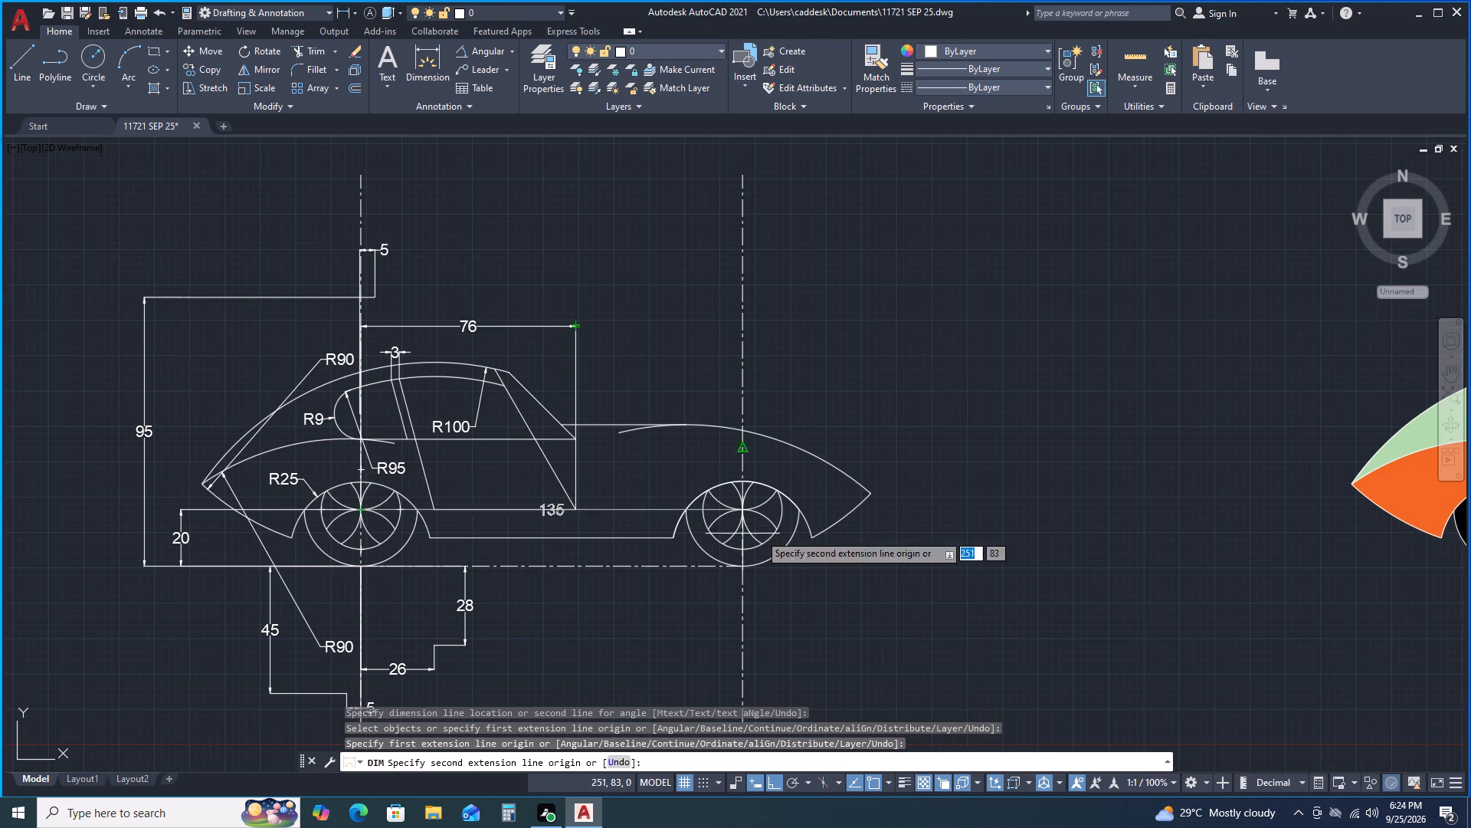
{"action": "left_click", "coordinate": [739, 505]}
{"action": "middle_click_drag", "start_coordinate": [690, 285], "coordinate": [689, 401]}
{"action": "middle_click_drag", "start_coordinate": [690, 413], "coordinate": [690, 439]}
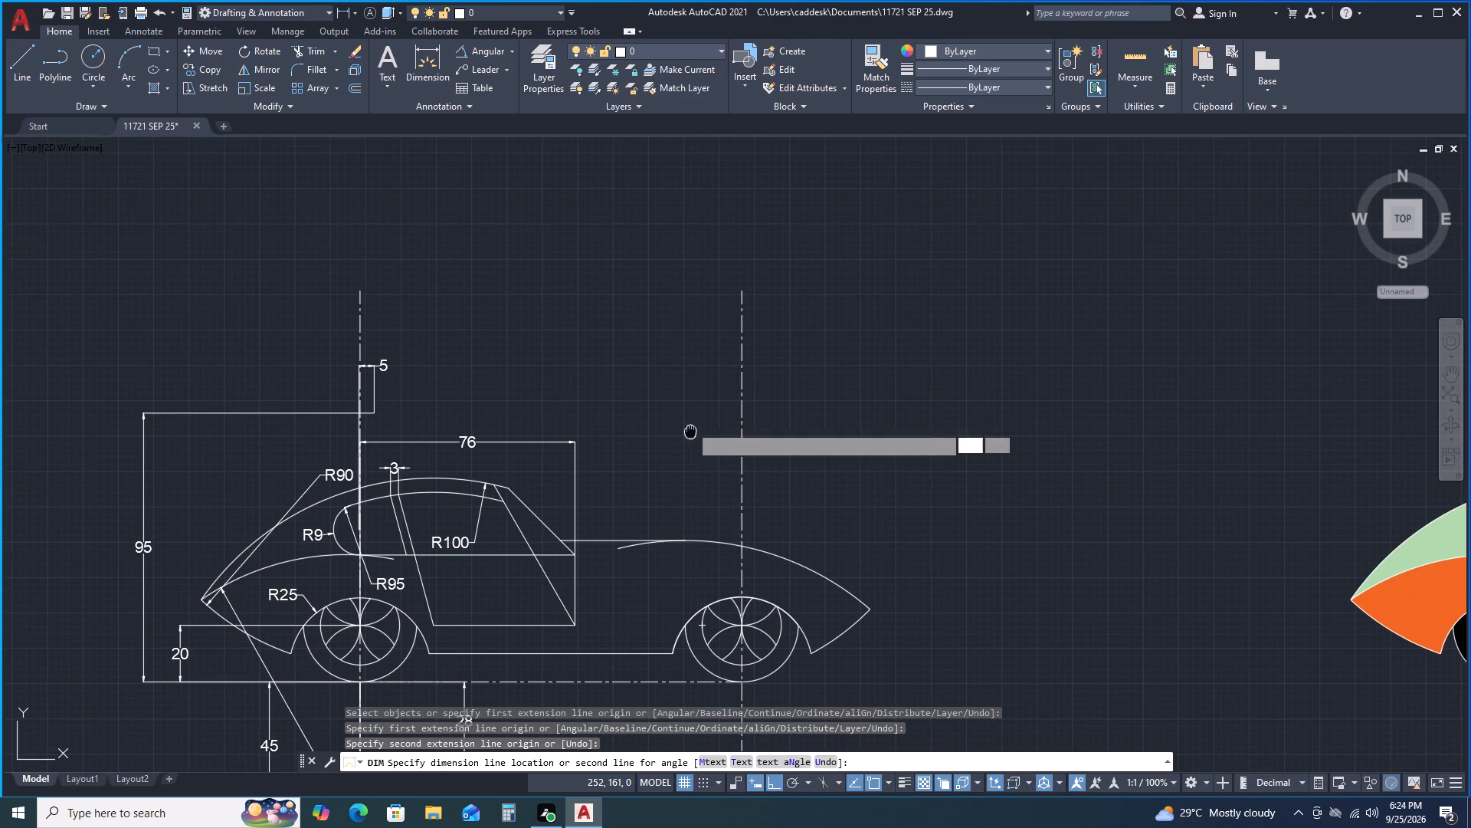
{"action": "middle_click_drag", "start_coordinate": [690, 439], "coordinate": [690, 494]}
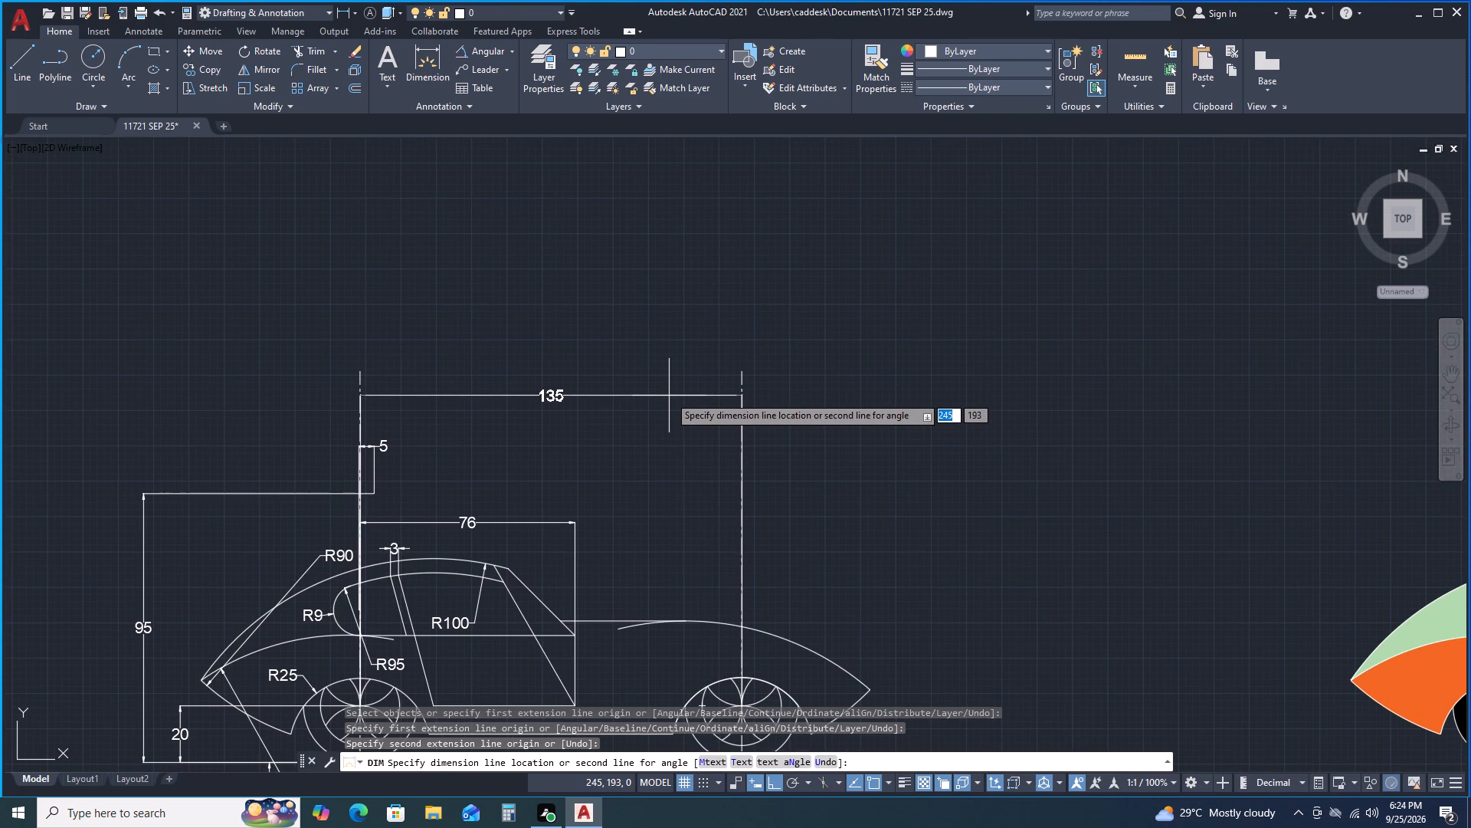
{"action": "left_click", "coordinate": [669, 396]}
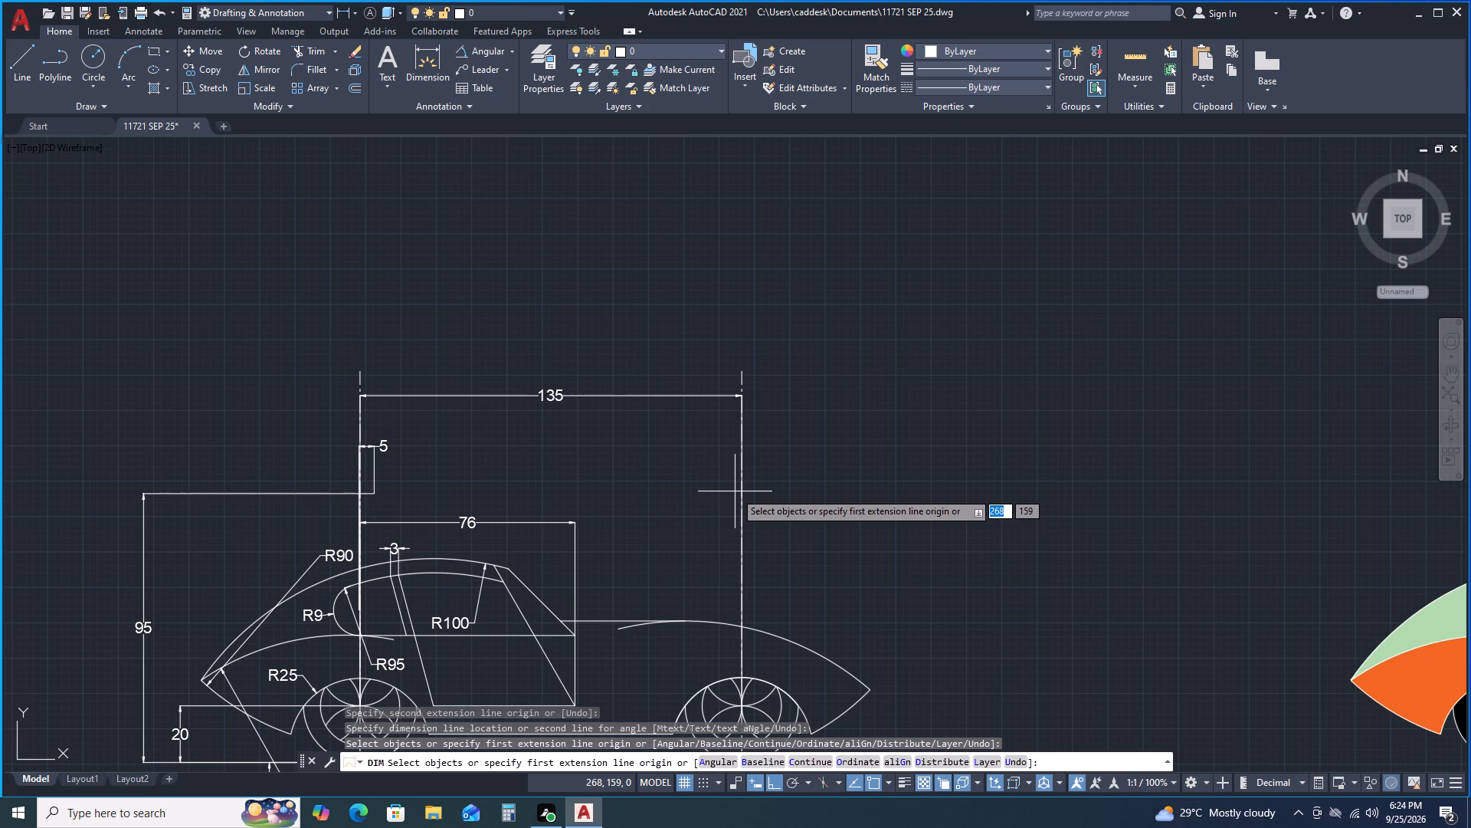
Dimension the height of the body's bottom edge above the ground line, placing it just behind the front wheel.
{"action": "middle_click_drag", "start_coordinate": [604, 562], "coordinate": [592, 439]}
{"action": "middle_click_drag", "start_coordinate": [592, 434], "coordinate": [595, 413]}
{"action": "middle_click_drag", "start_coordinate": [597, 409], "coordinate": [611, 389]}
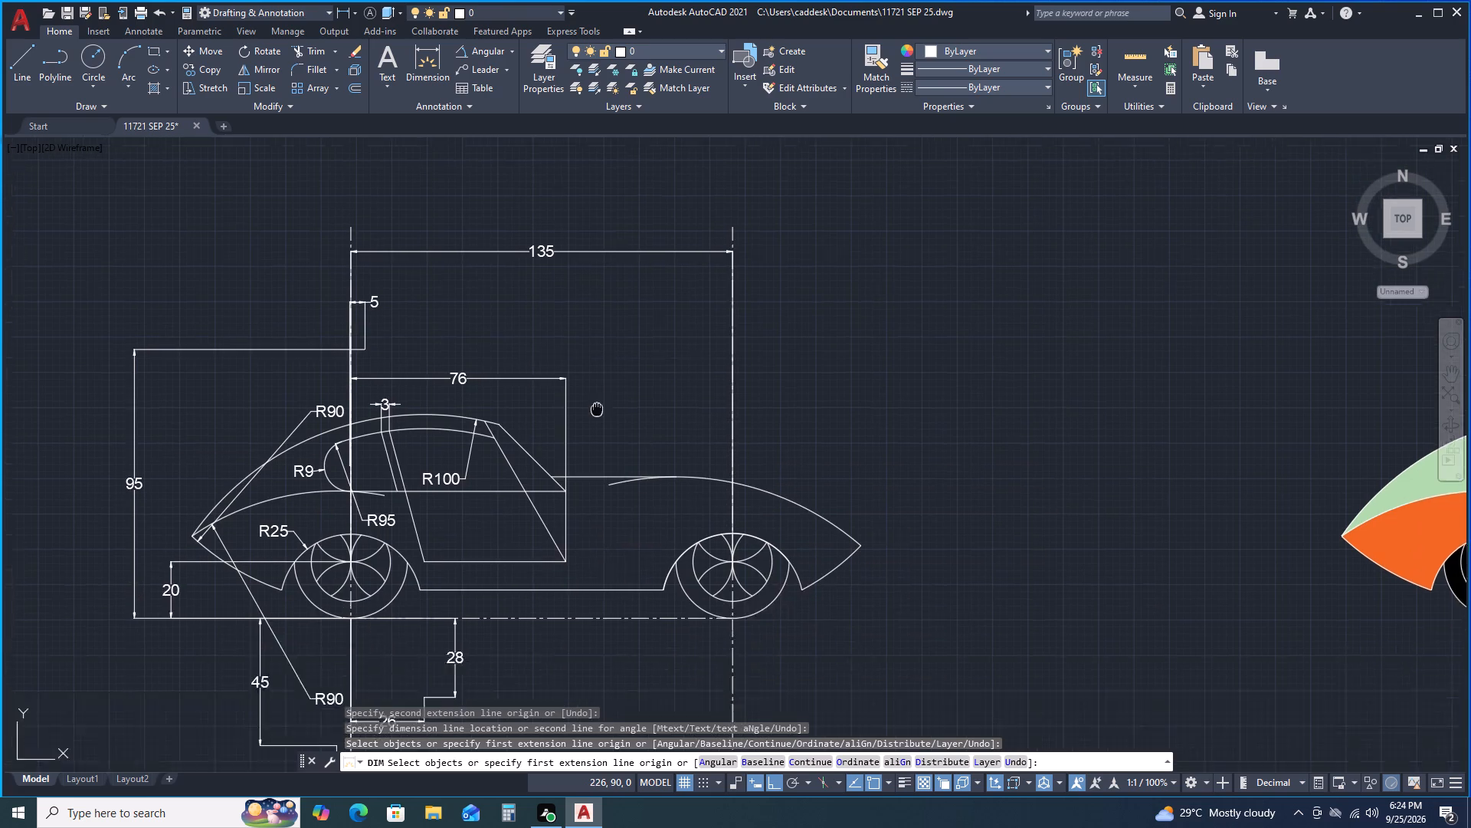
{"action": "middle_click_drag", "start_coordinate": [611, 389], "coordinate": [613, 384]}
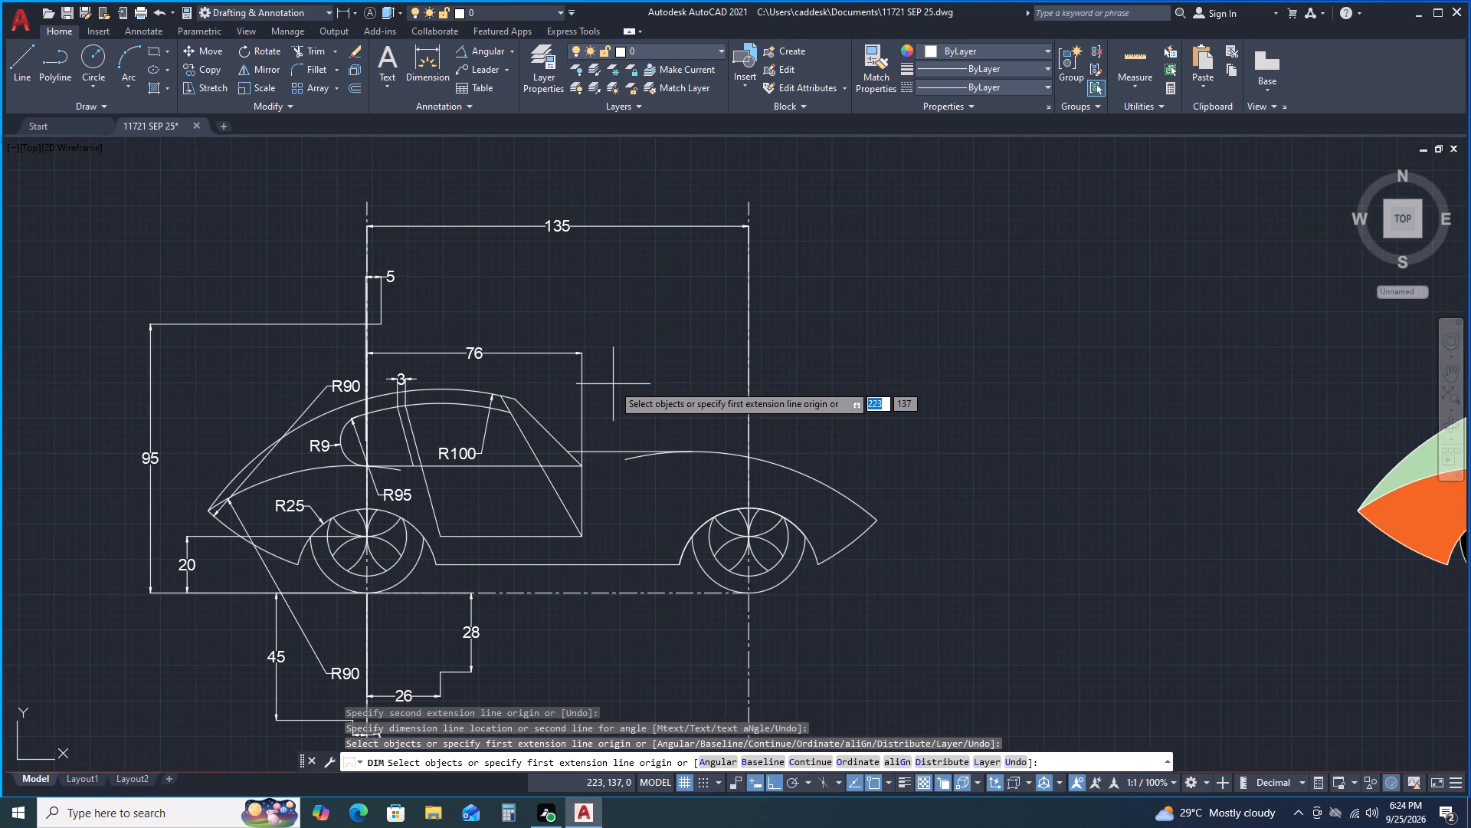
{"action": "scroll", "coordinate": [603, 600], "scroll_direction": "up", "scroll_amount": 1}
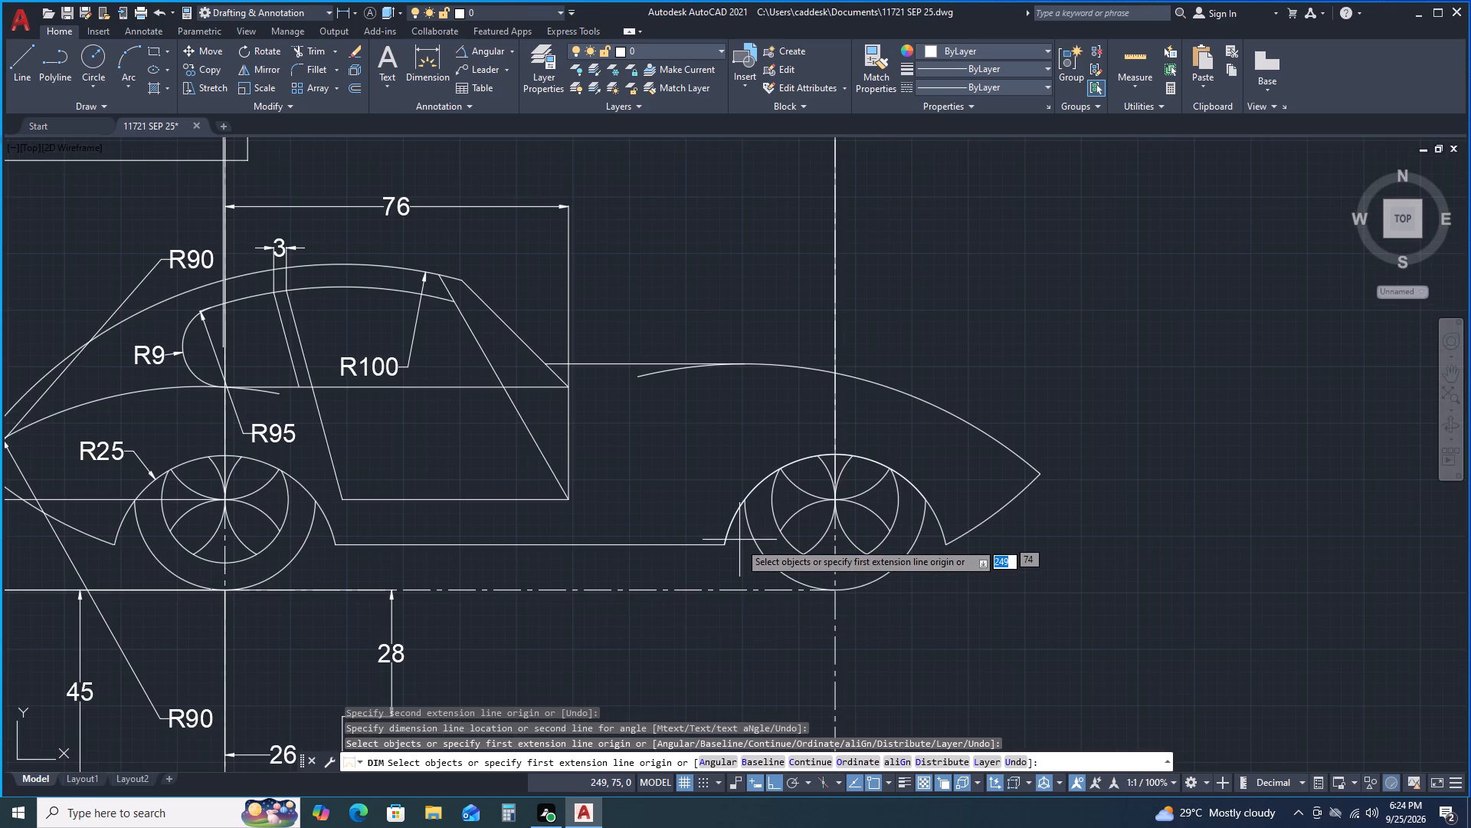
{"action": "left_click", "coordinate": [727, 544]}
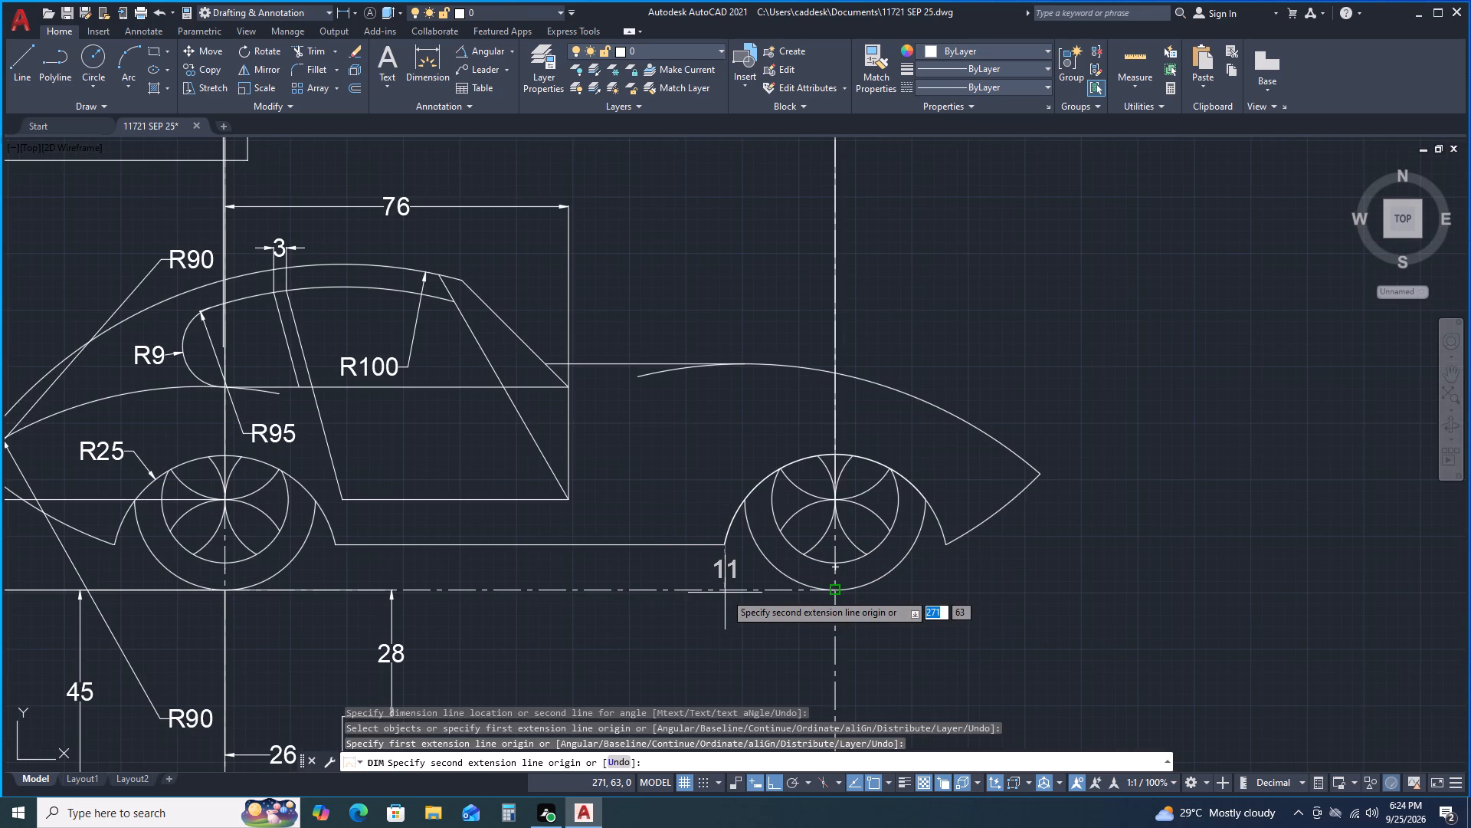
{"action": "left_click", "coordinate": [833, 589]}
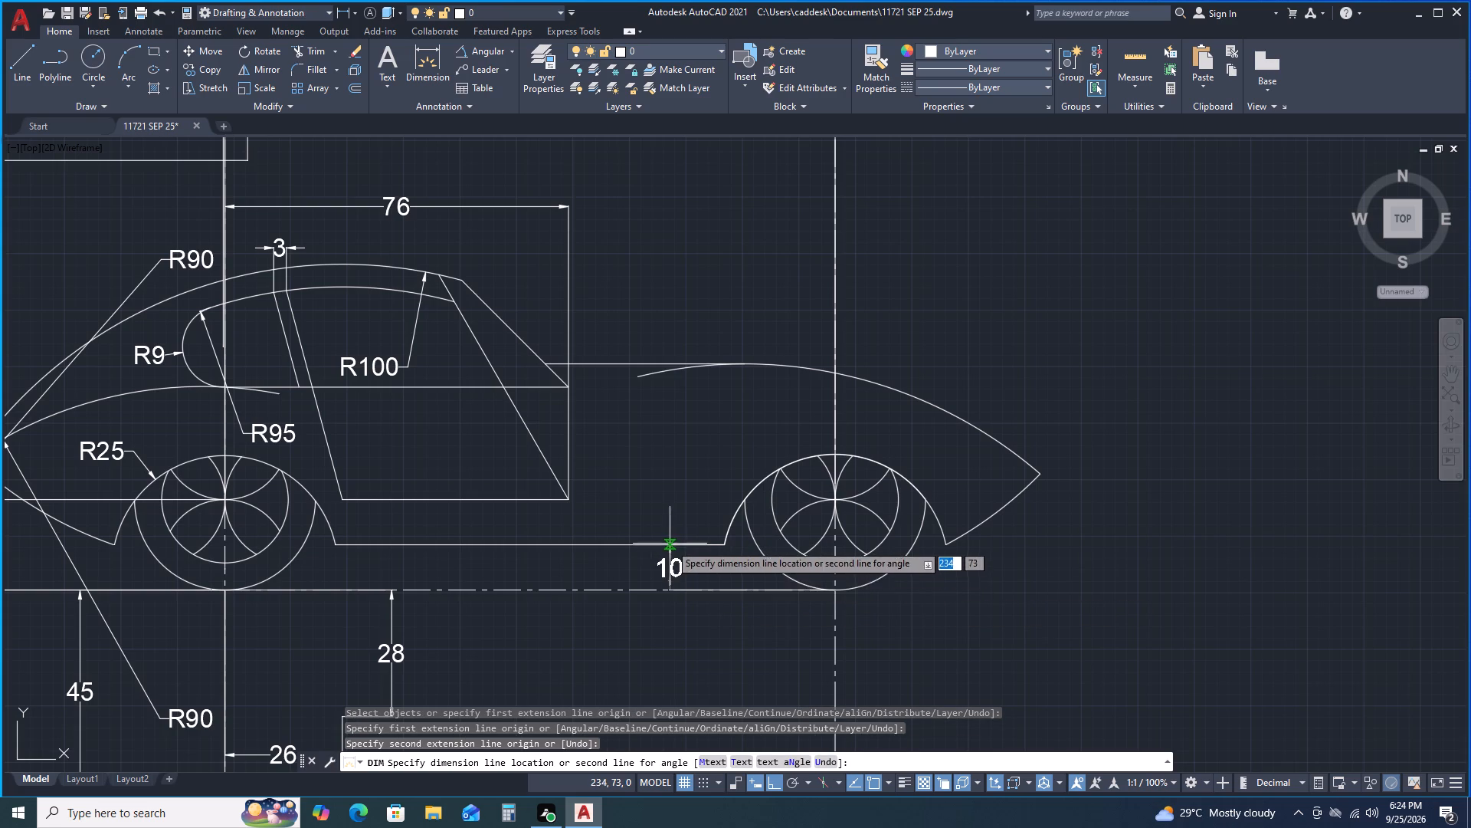
{"action": "left_click", "coordinate": [673, 565]}
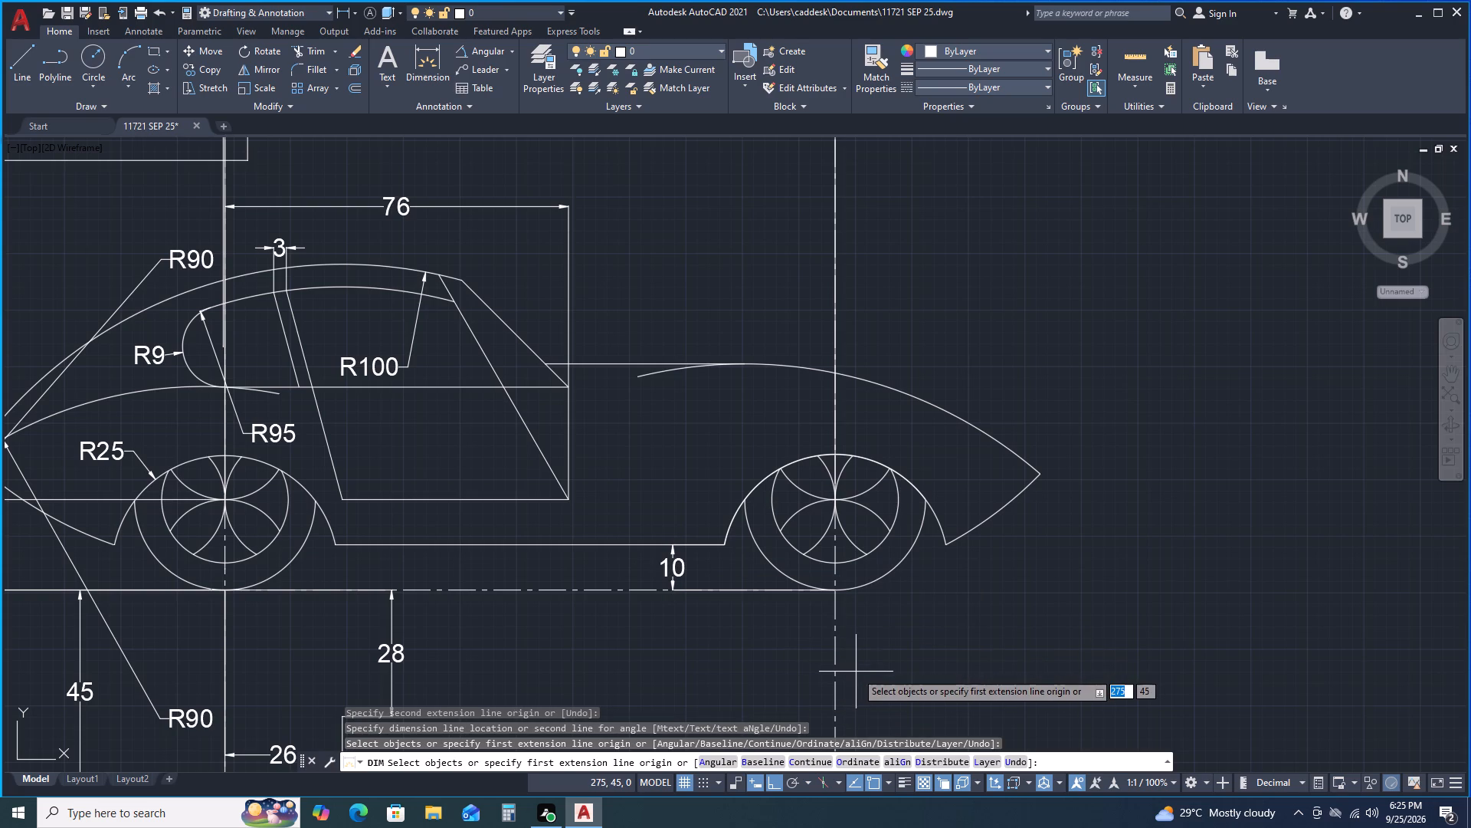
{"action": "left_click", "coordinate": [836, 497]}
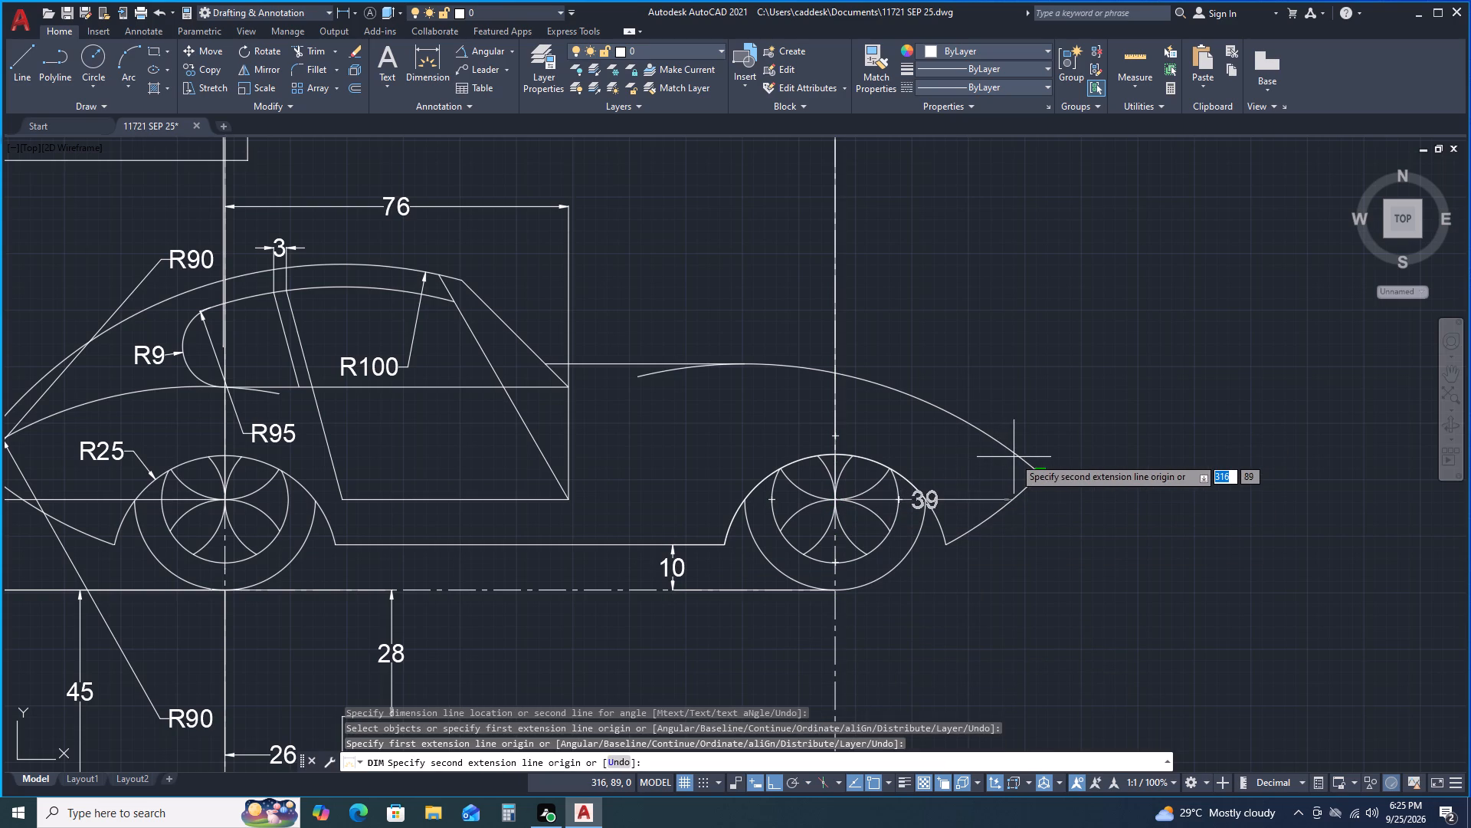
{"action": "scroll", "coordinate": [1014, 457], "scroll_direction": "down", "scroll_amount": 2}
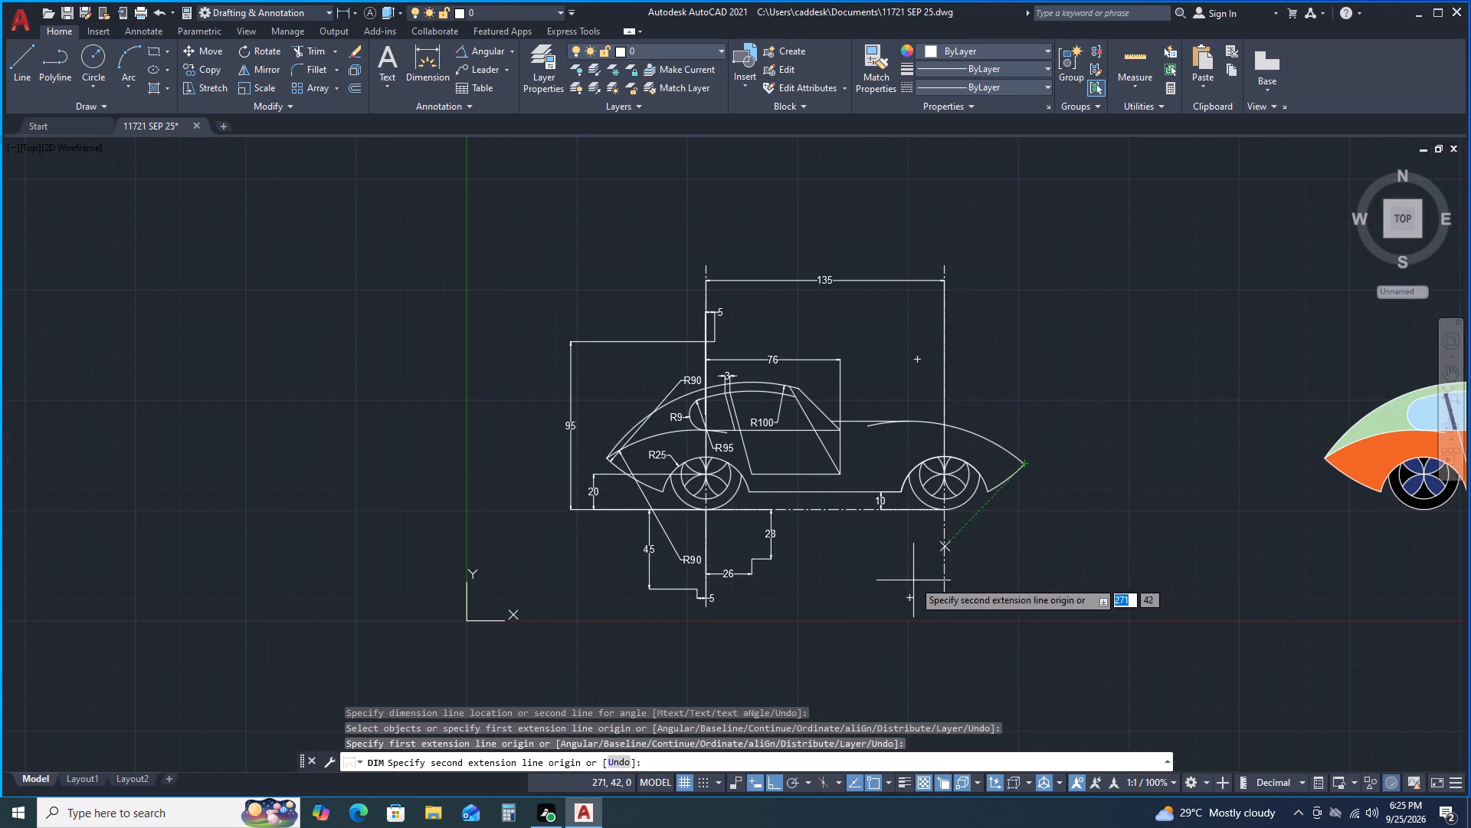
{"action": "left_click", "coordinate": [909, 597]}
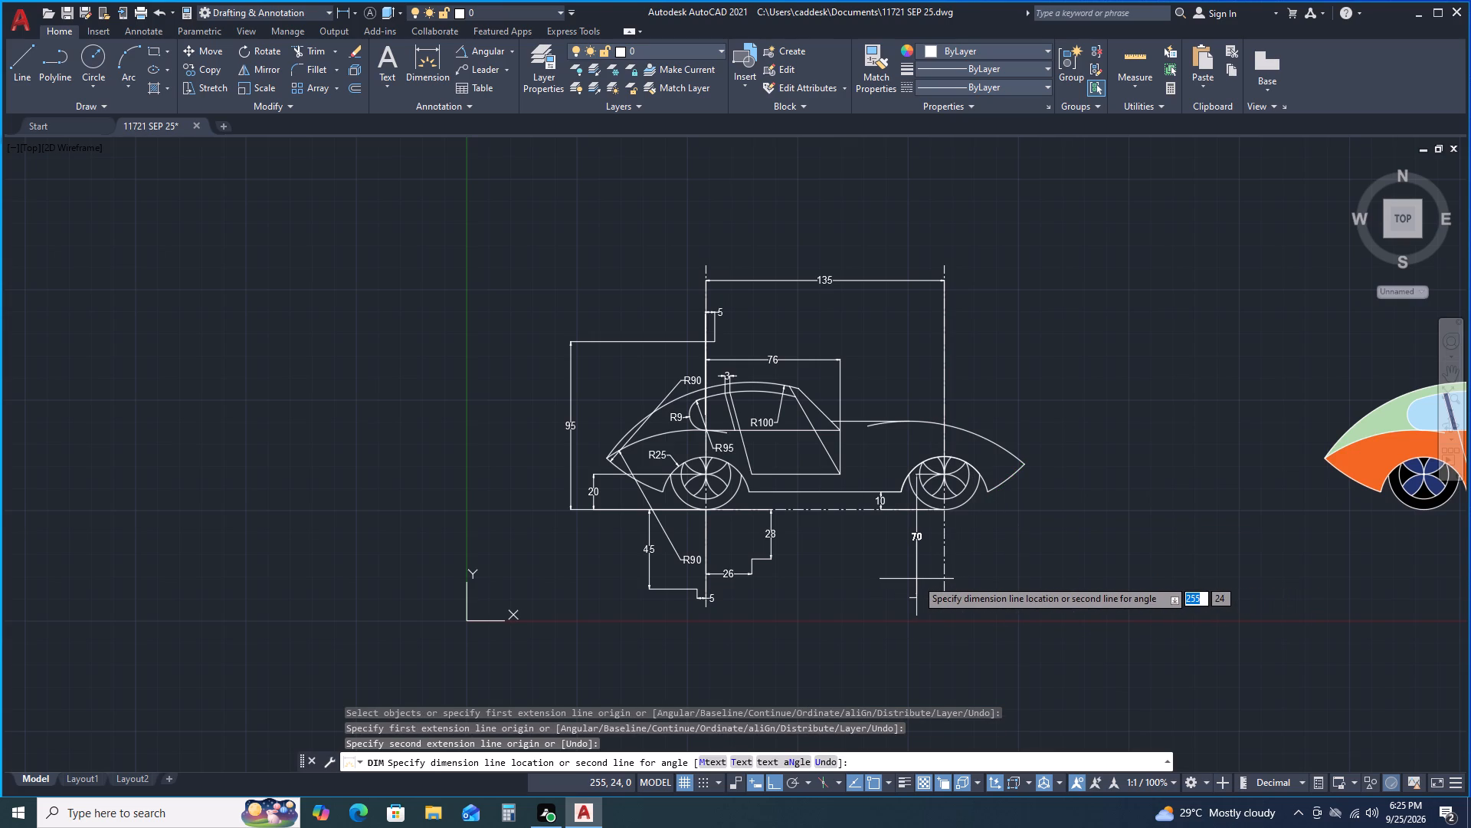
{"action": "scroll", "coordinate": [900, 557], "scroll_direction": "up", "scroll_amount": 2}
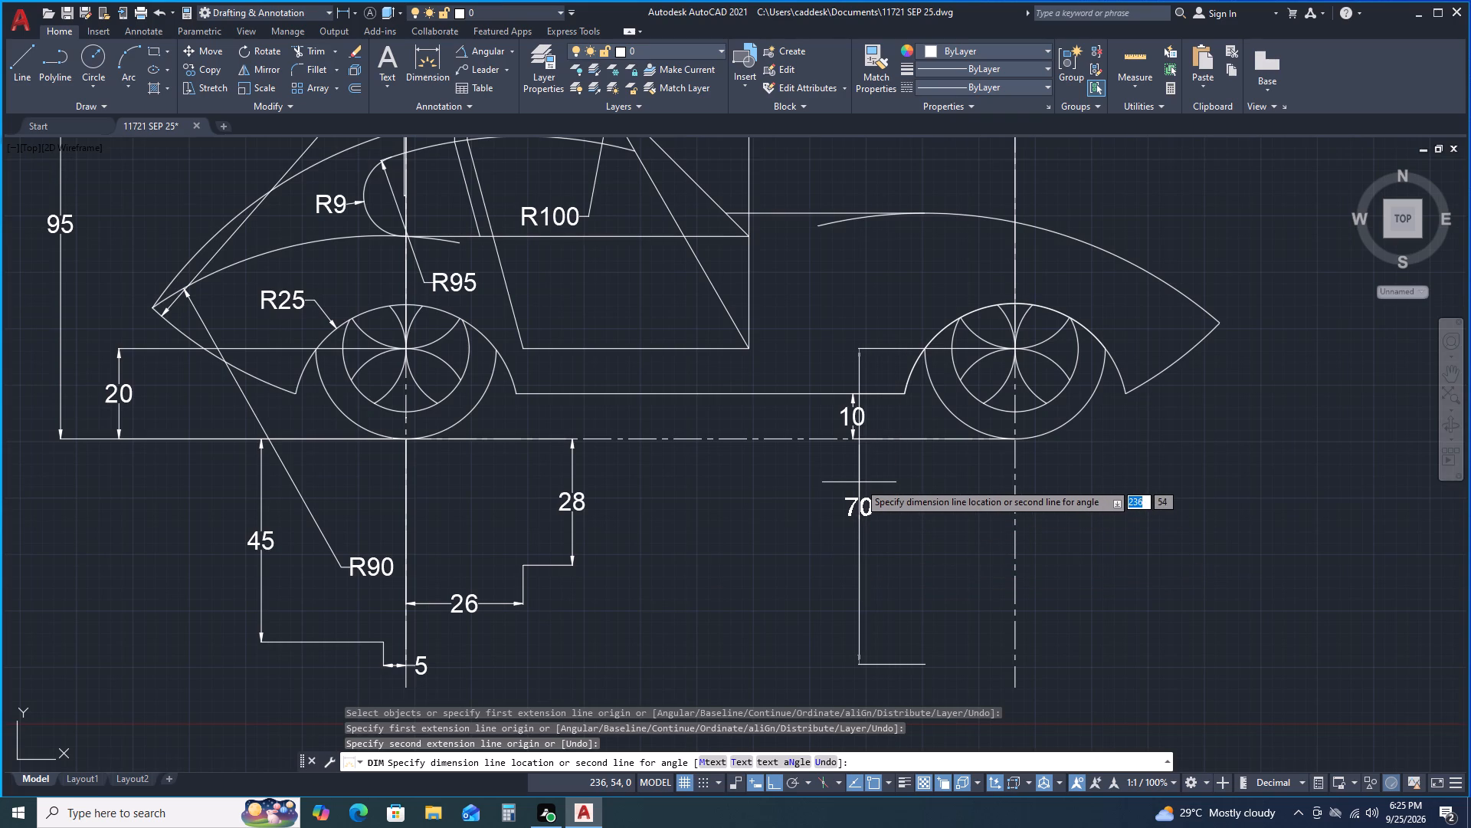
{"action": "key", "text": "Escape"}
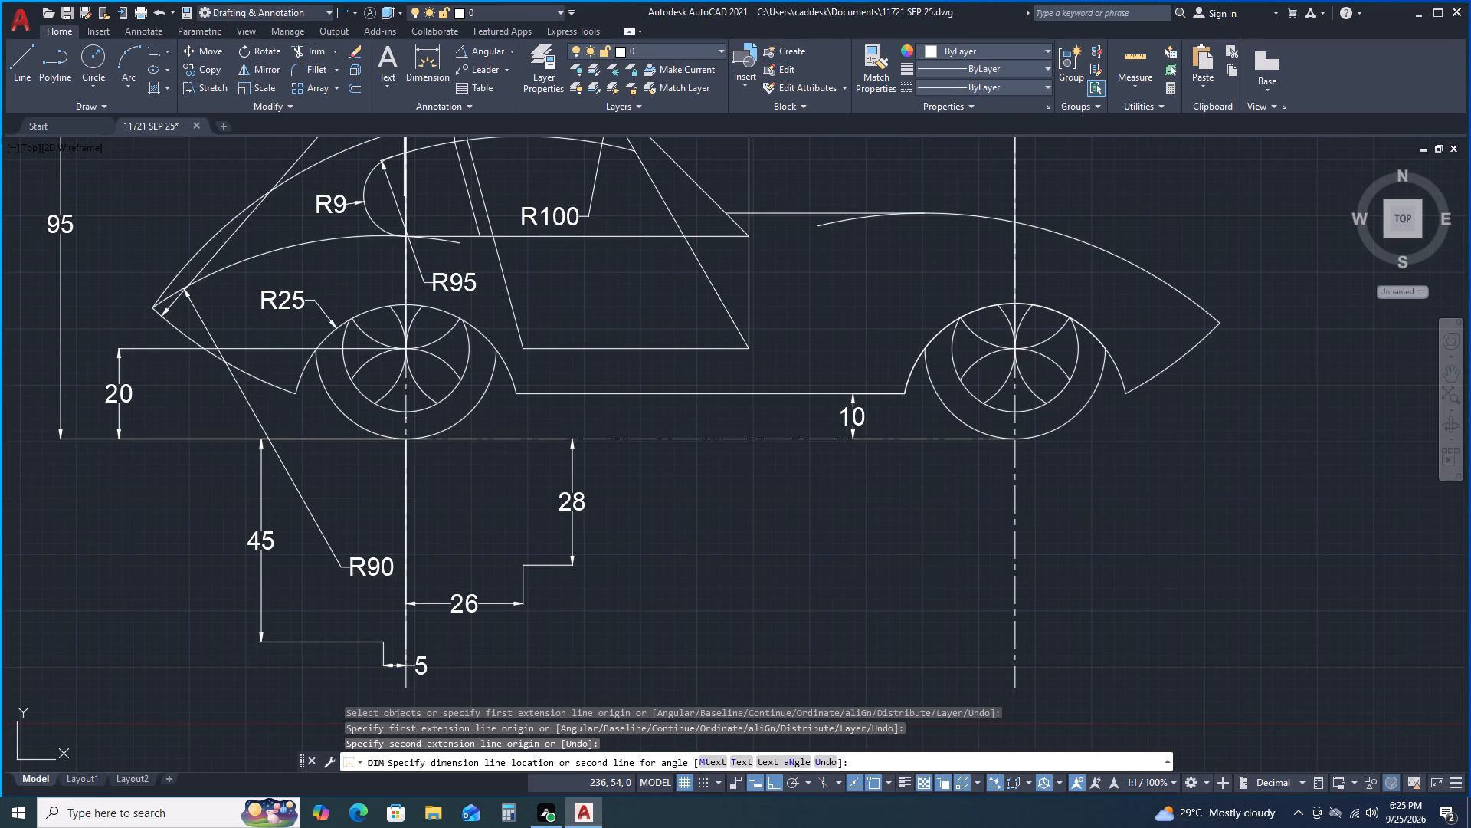
Dimension the vertical distance from the front wheel's bottom point down to the lower arc centre point, aligned under the body clearance dimension.
{"action": "key", "text": "space"}
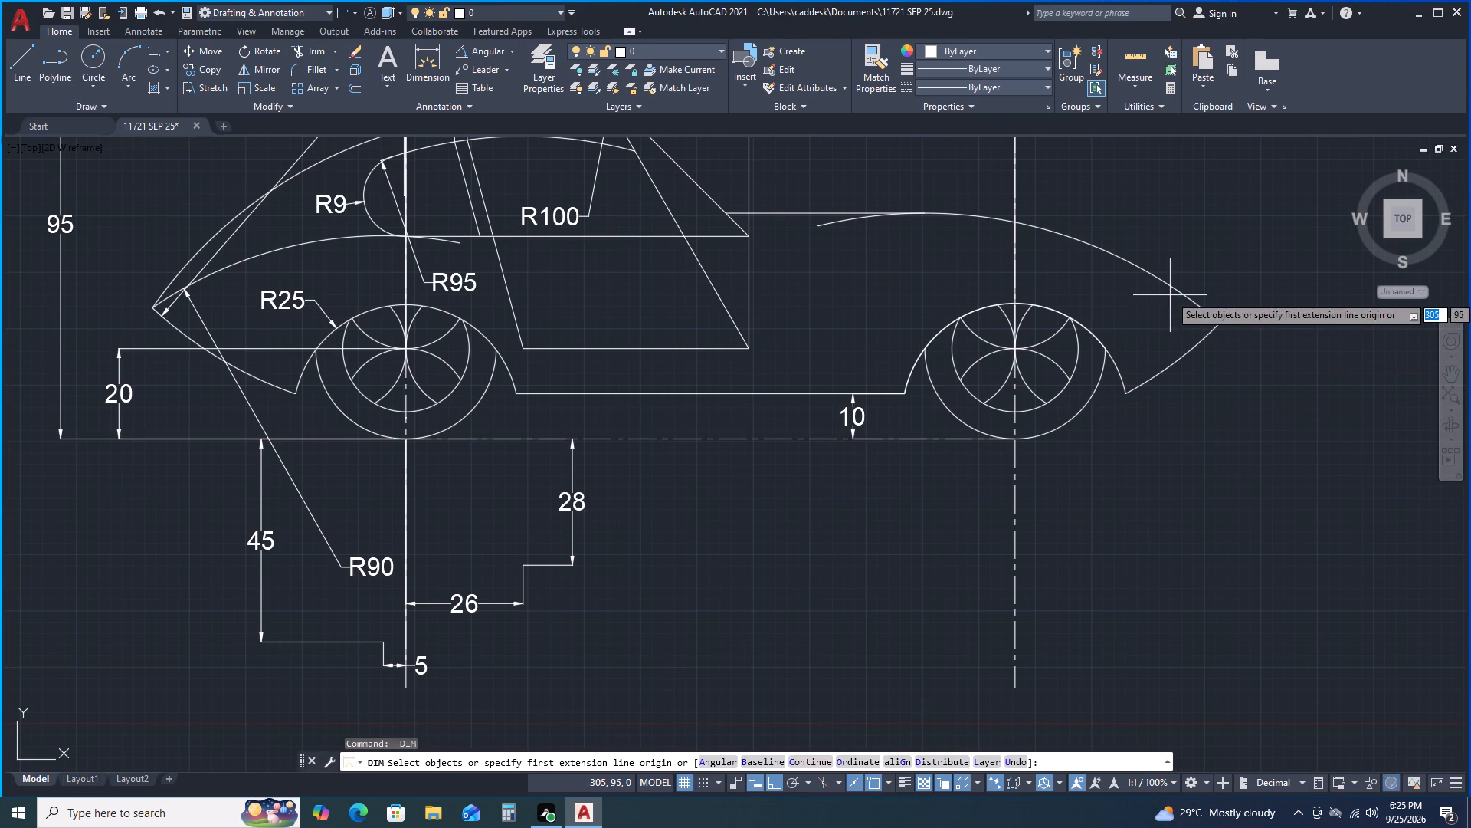
{"action": "left_click", "coordinate": [1014, 441]}
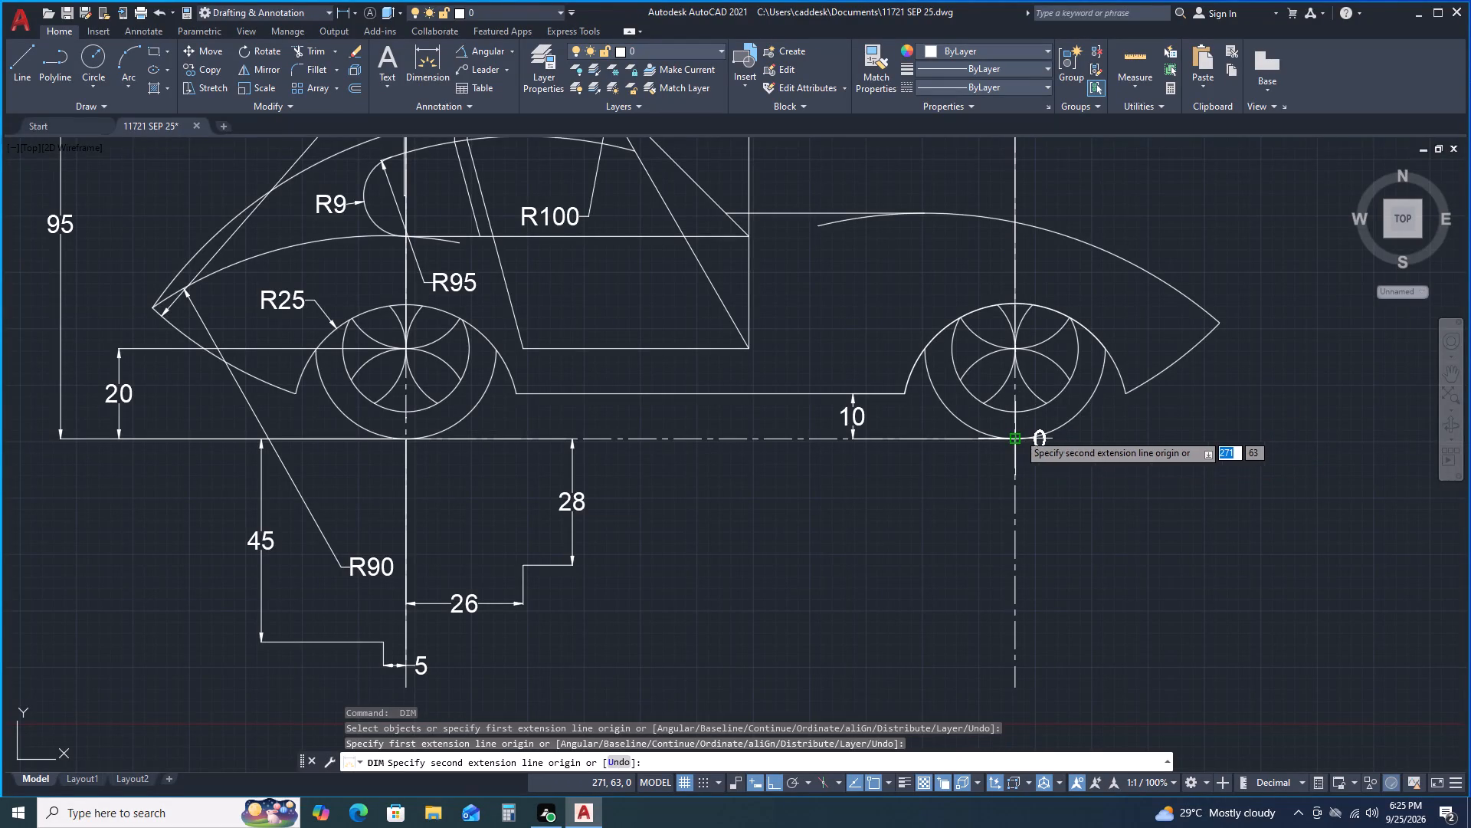
{"action": "left_click", "coordinate": [923, 663]}
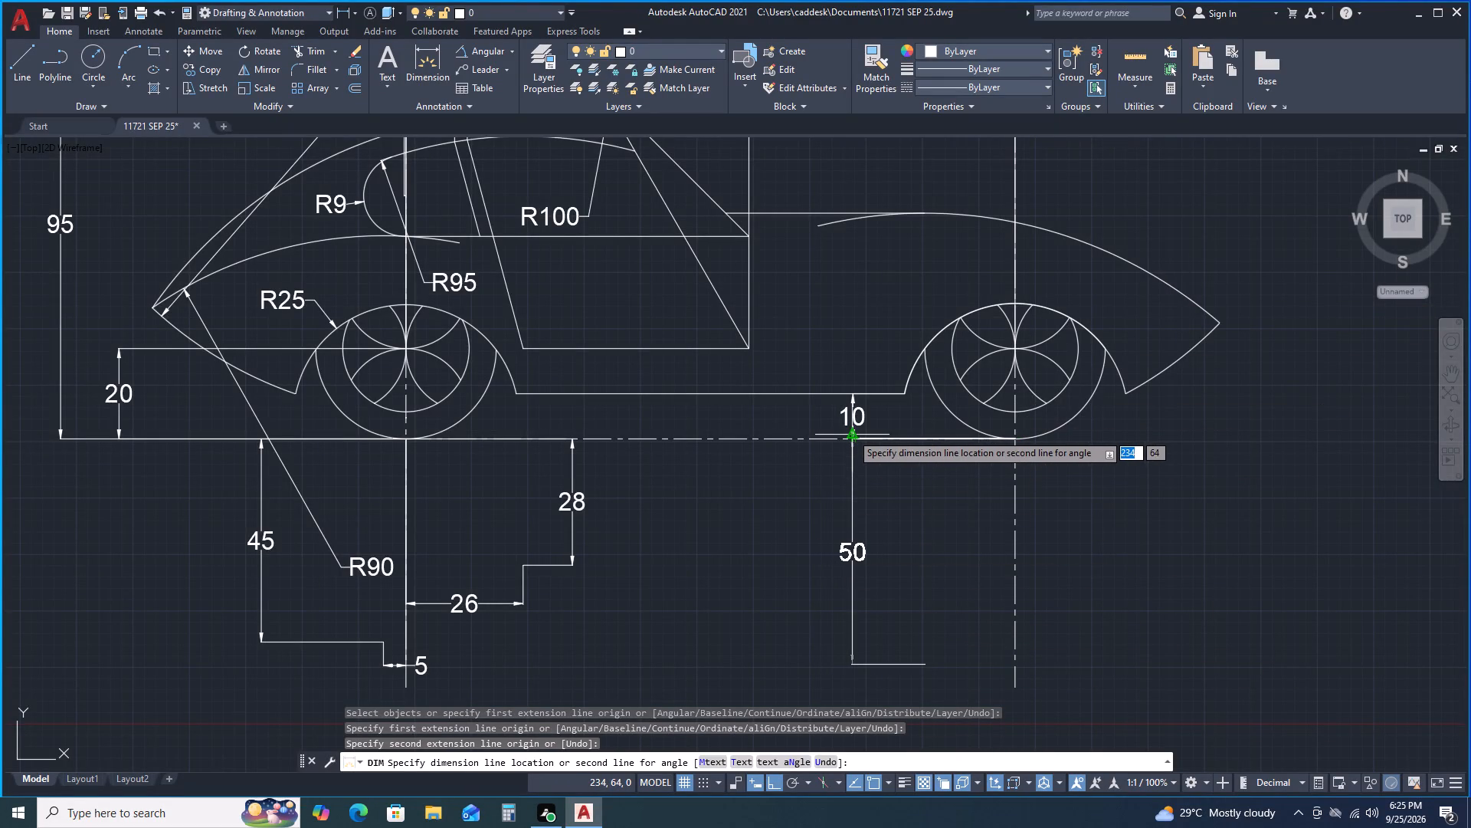
{"action": "scroll", "coordinate": [855, 442], "scroll_direction": "up", "scroll_amount": 1}
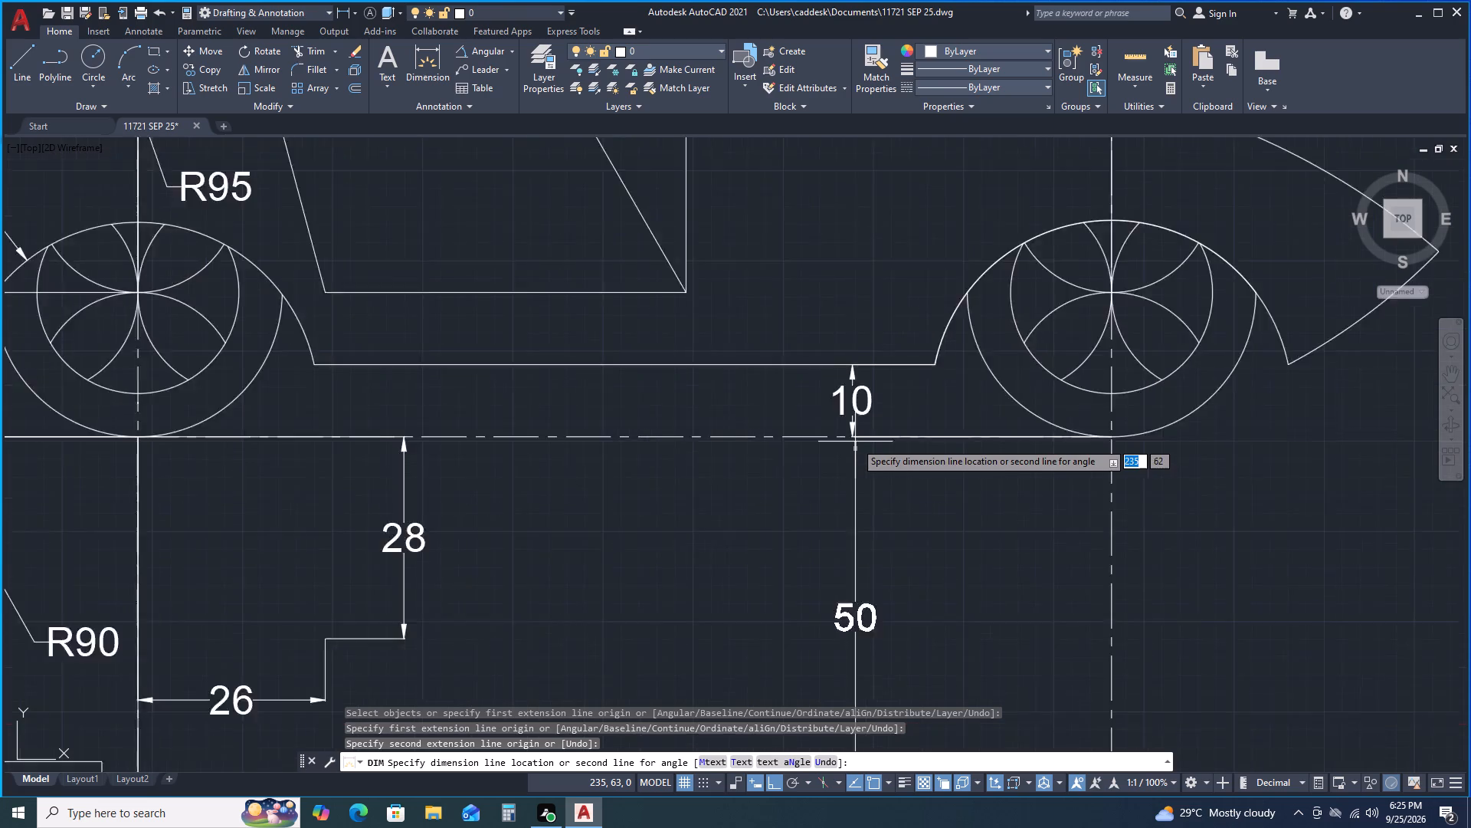
{"action": "scroll", "coordinate": [855, 442], "scroll_direction": "up", "scroll_amount": 1}
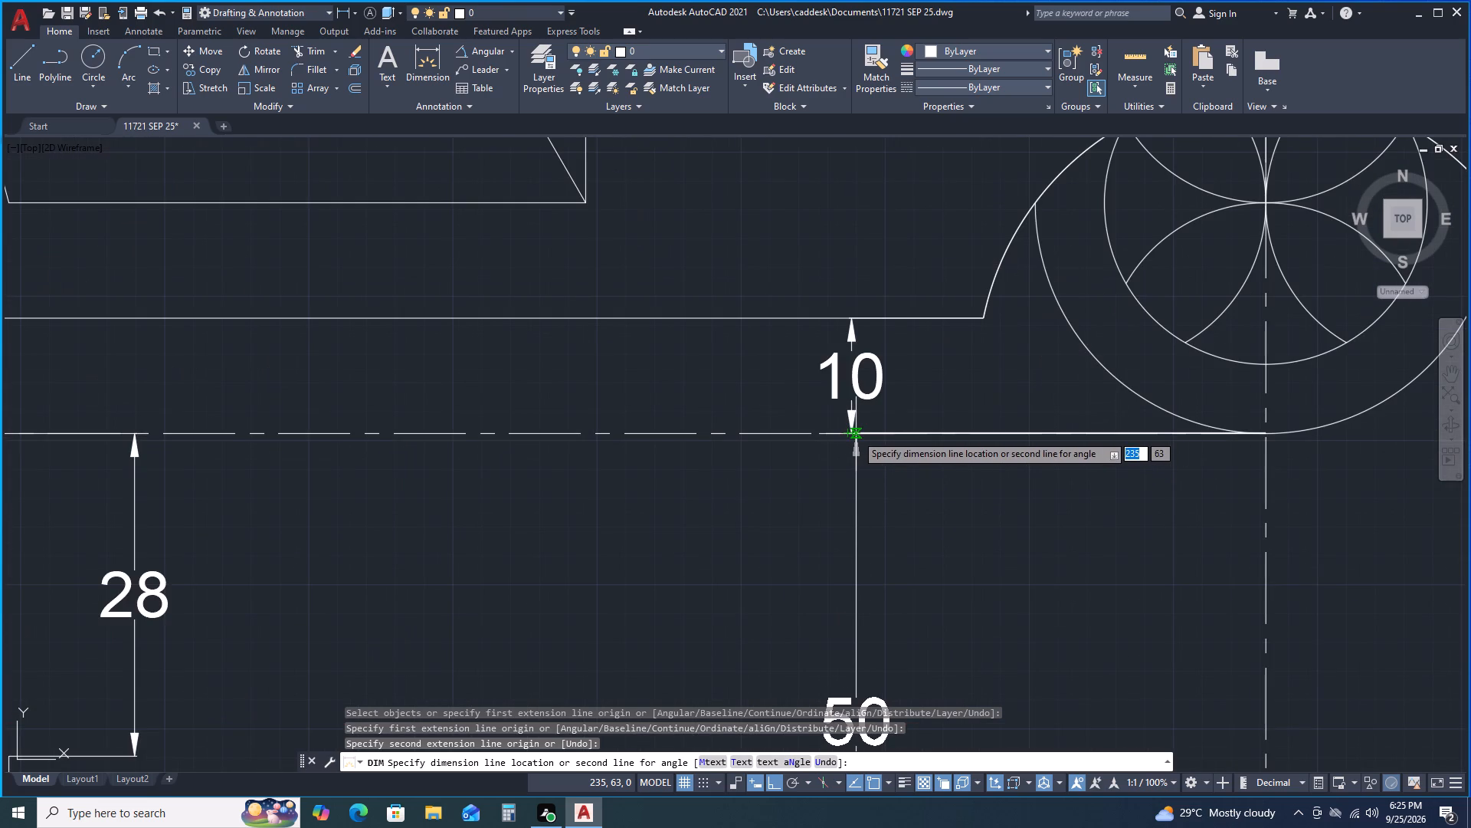
{"action": "scroll", "coordinate": [853, 434], "scroll_direction": "down", "scroll_amount": 1}
{"action": "left_click", "coordinate": [853, 434]}
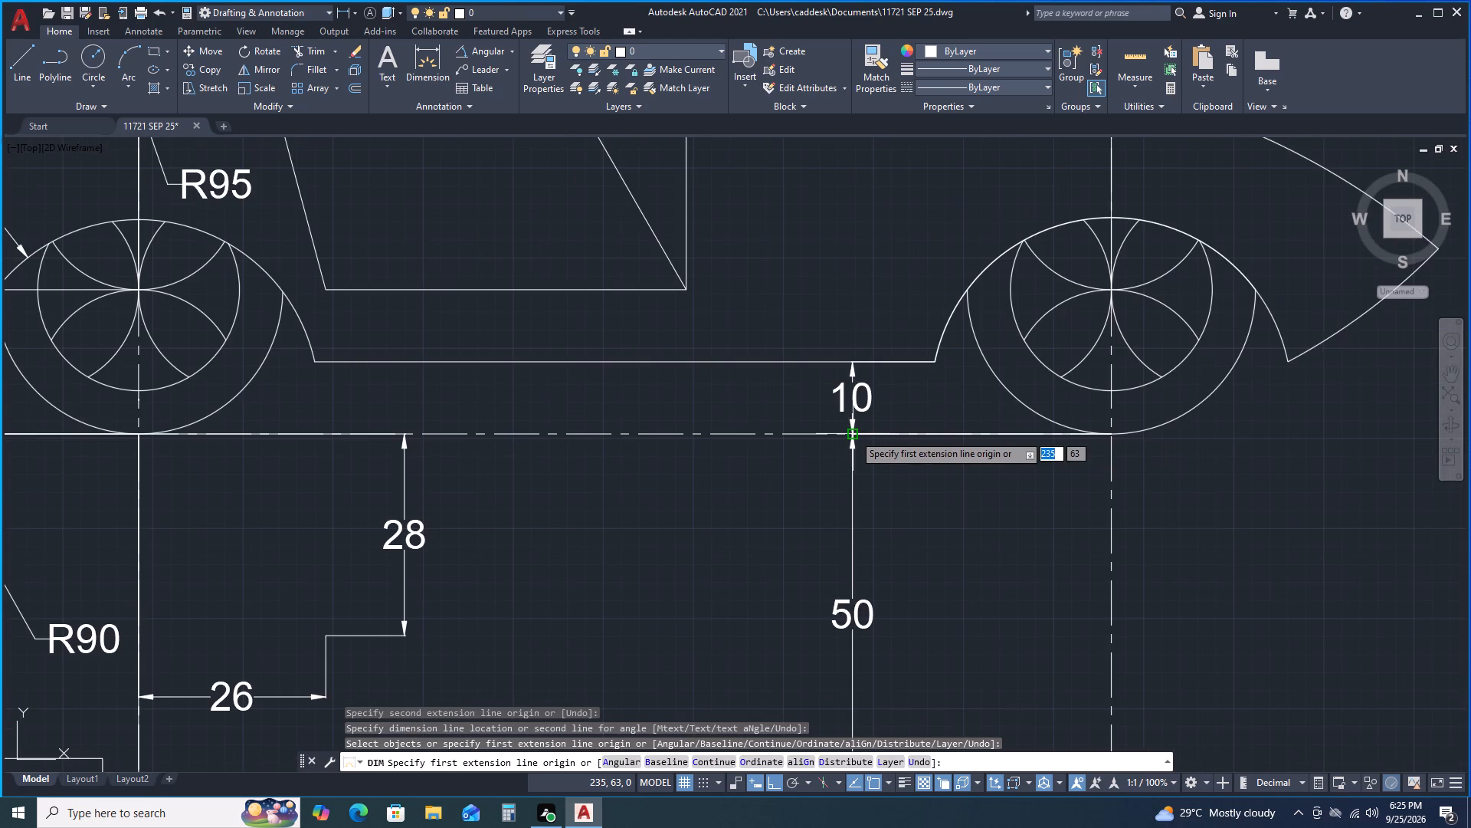
Dimension the lower arc centre point's horizontal offset from the front axle line, placing the dimension just below that point.
{"action": "scroll", "coordinate": [916, 583], "scroll_direction": "down", "scroll_amount": 2}
{"action": "middle_click_drag", "start_coordinate": [875, 498], "coordinate": [861, 476]}
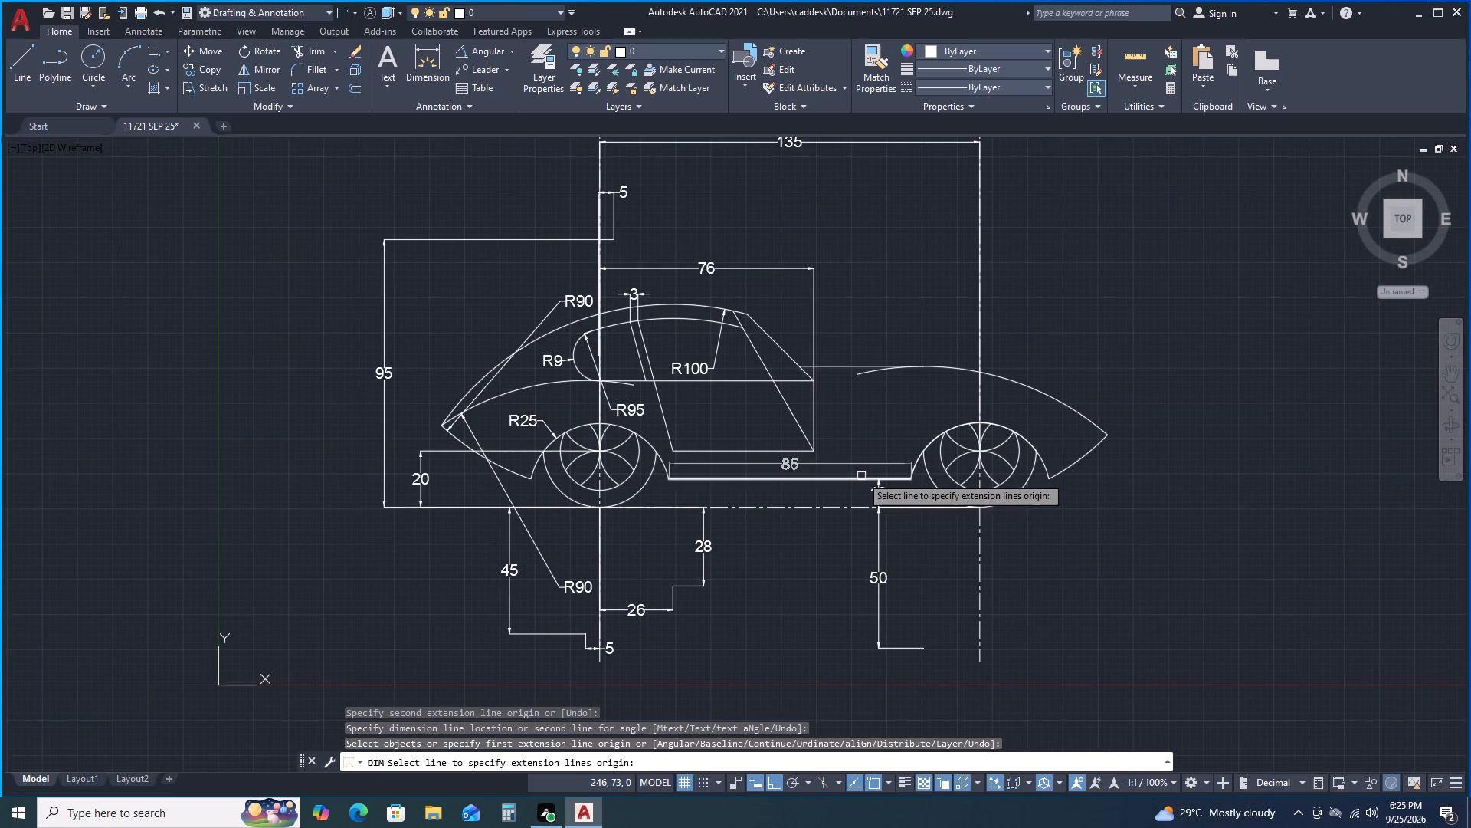
{"action": "left_click", "coordinate": [979, 509]}
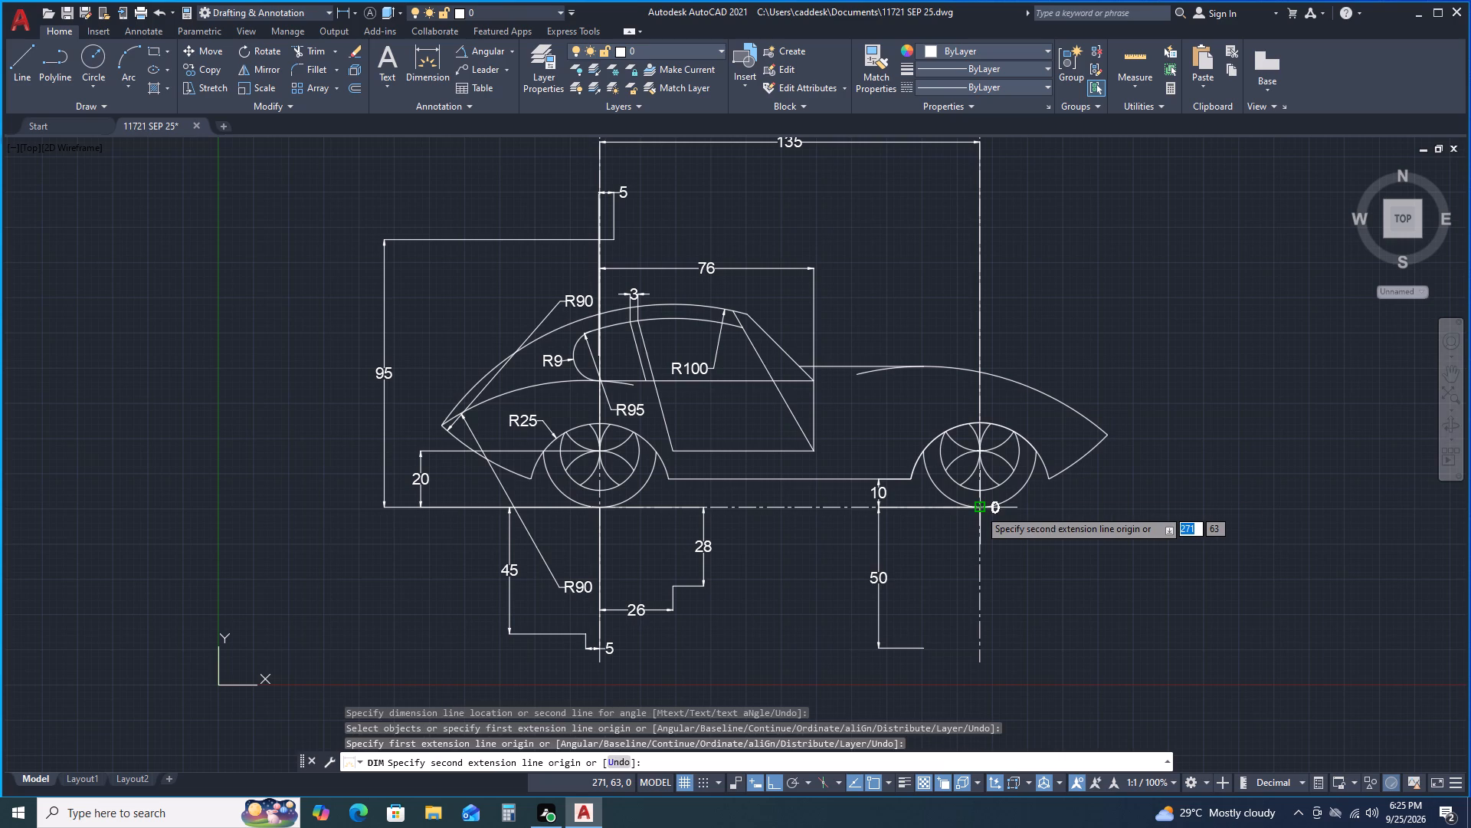
{"action": "left_click", "coordinate": [924, 647]}
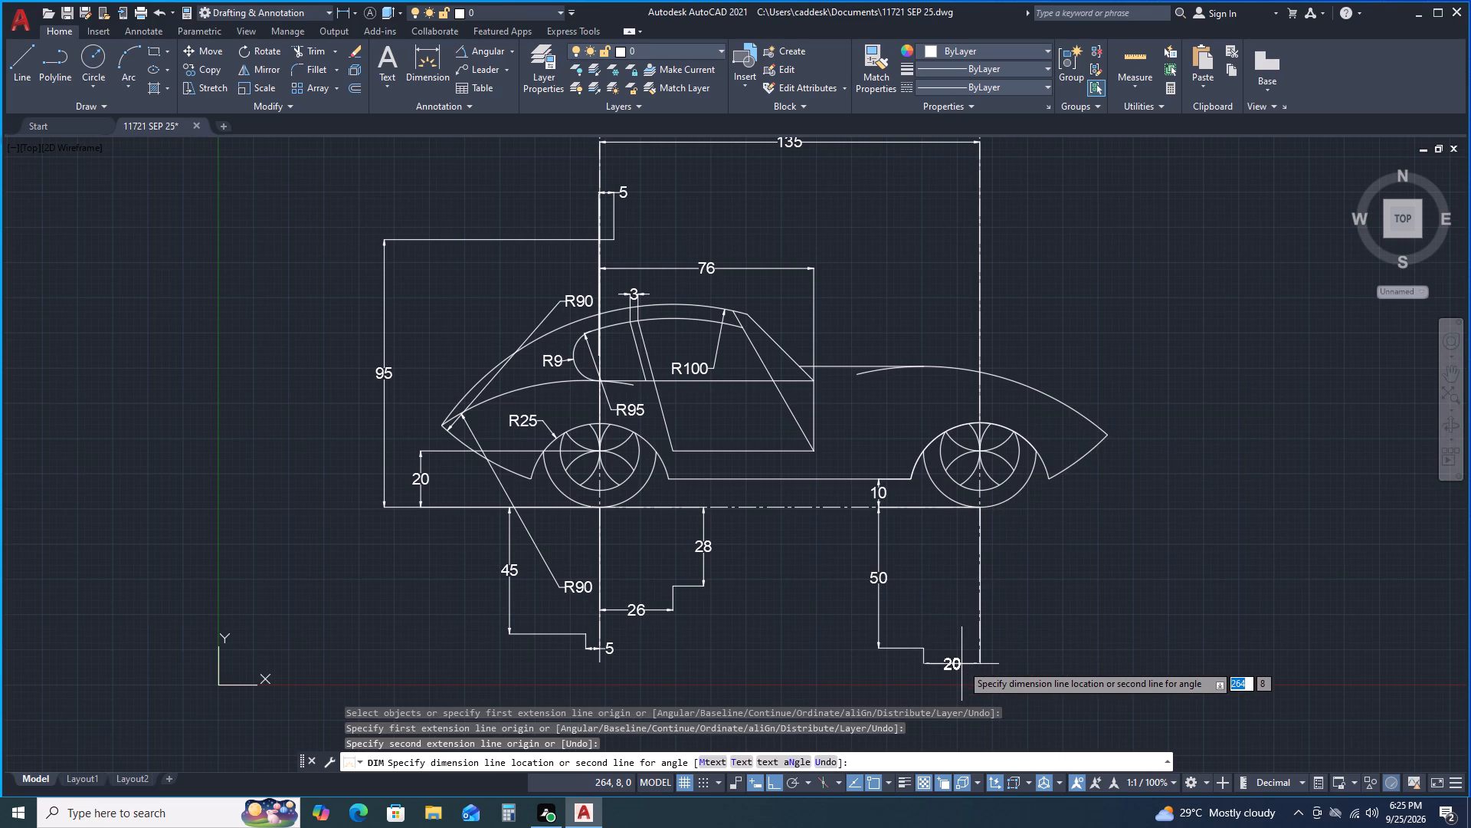
{"action": "left_click", "coordinate": [960, 672]}
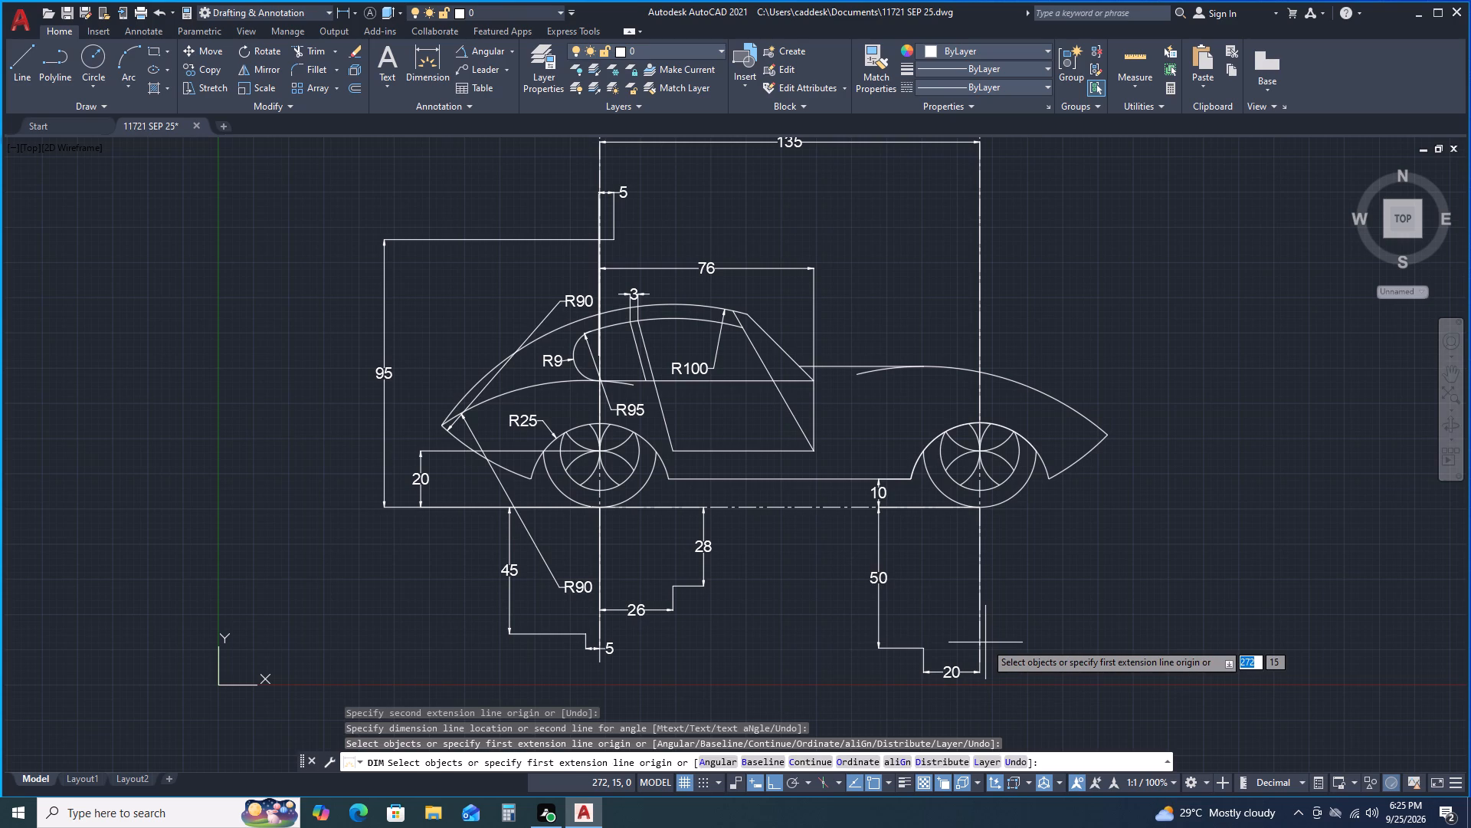
Add radius dimensions to the front wheel's outer tyre arc and inner rim circle, placing both texts below and behind the wheel.
{"action": "scroll", "coordinate": [1016, 663], "scroll_direction": "down", "scroll_amount": 1}
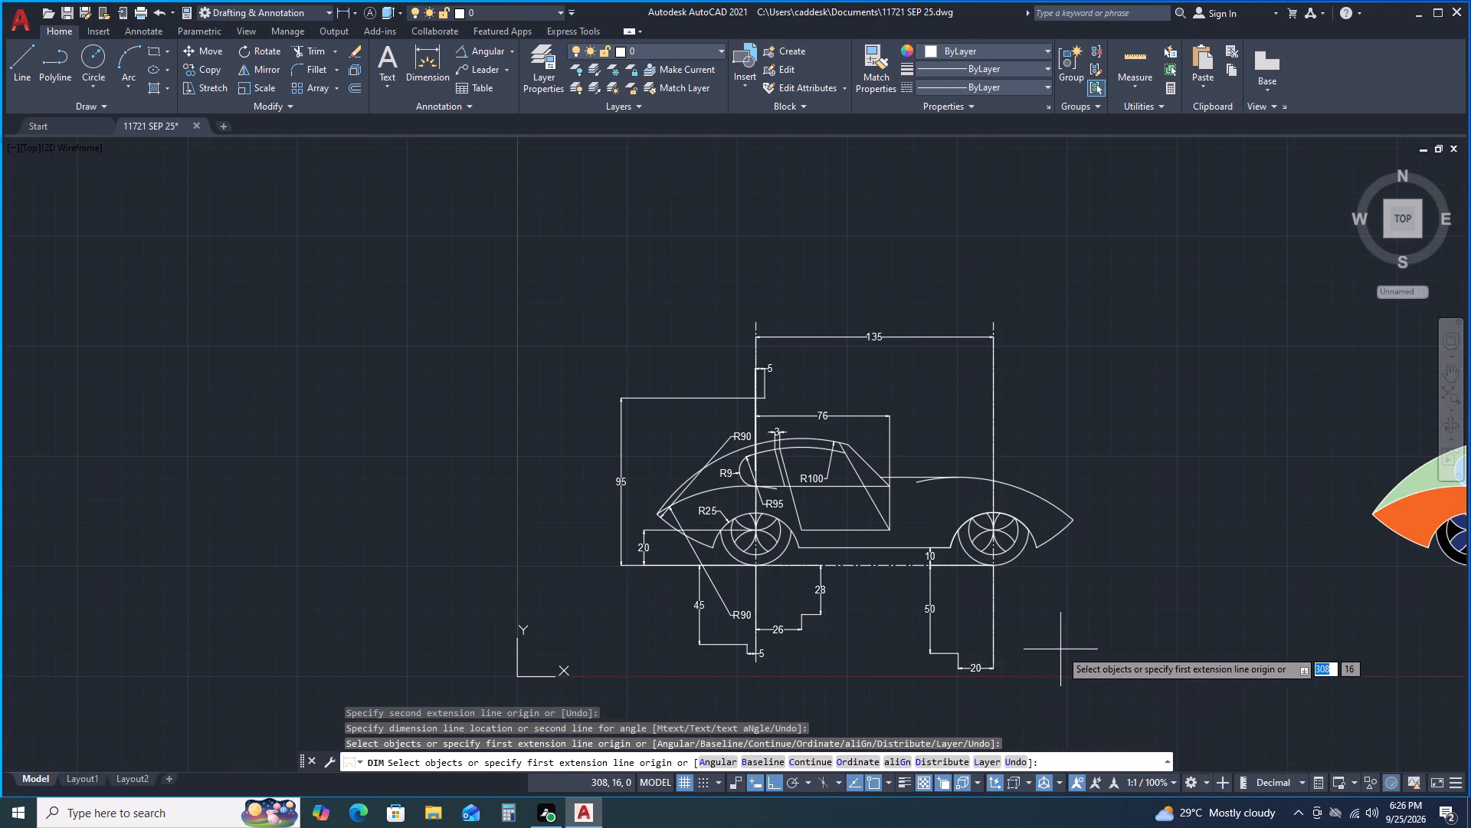
{"action": "middle_click_drag", "start_coordinate": [1060, 649], "coordinate": [965, 632]}
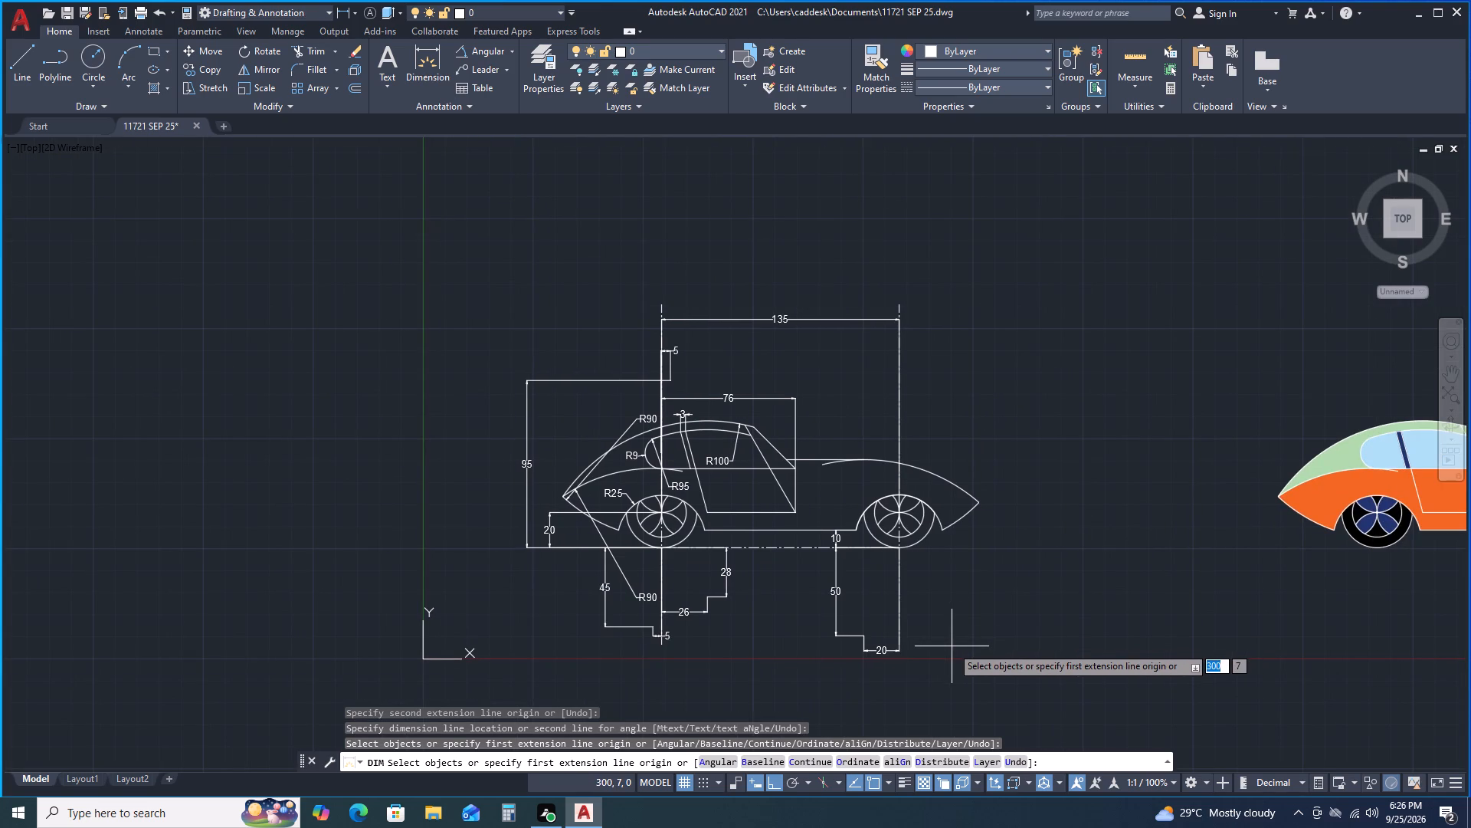
{"action": "scroll", "coordinate": [952, 646], "scroll_direction": "down", "scroll_amount": 2}
{"action": "scroll", "coordinate": [950, 650], "scroll_direction": "up", "scroll_amount": 2}
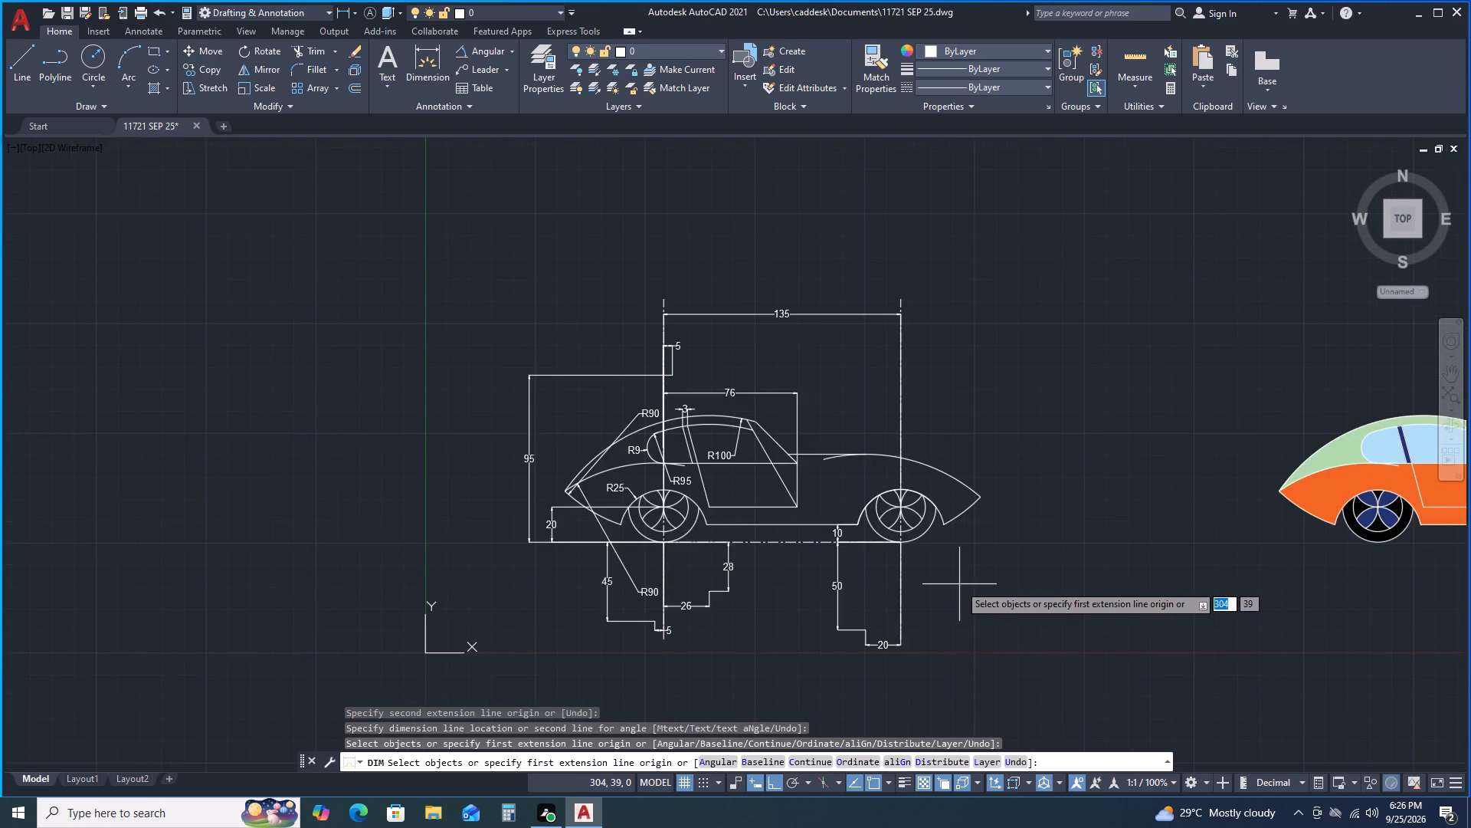
{"action": "scroll", "coordinate": [959, 584], "scroll_direction": "up", "scroll_amount": 1}
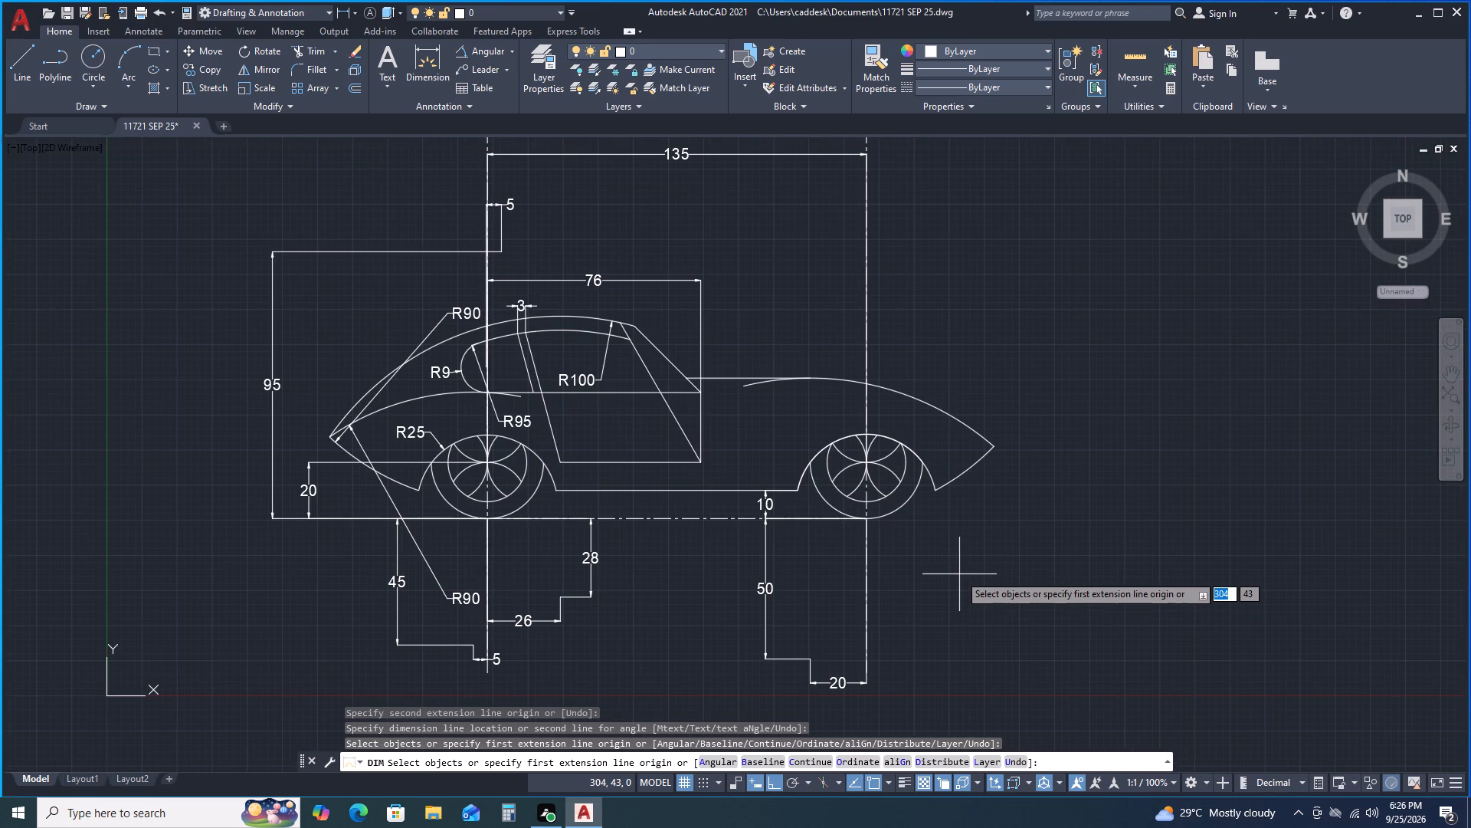
{"action": "left_click", "coordinate": [836, 512]}
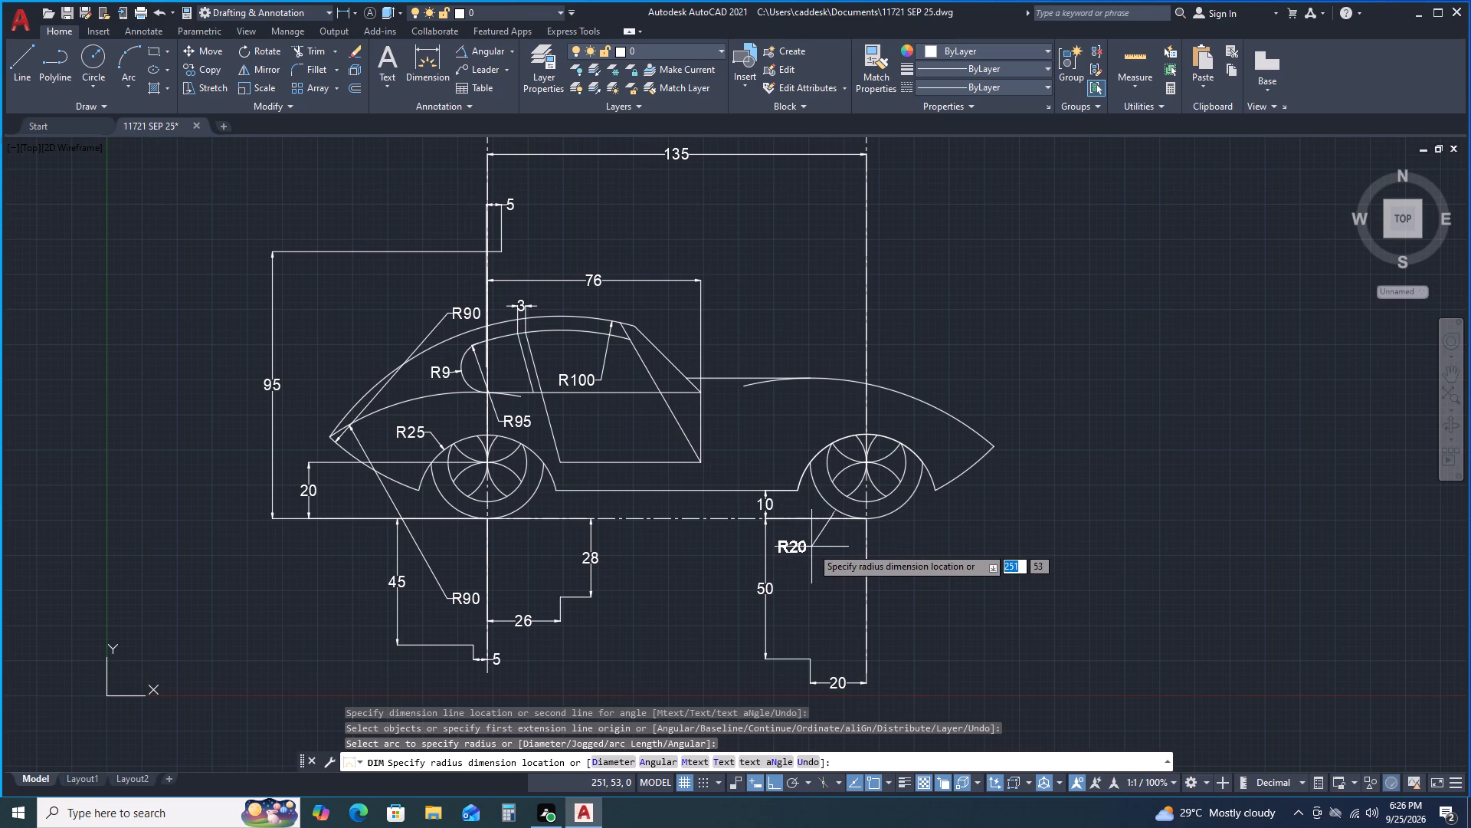
{"action": "left_click", "coordinate": [809, 538]}
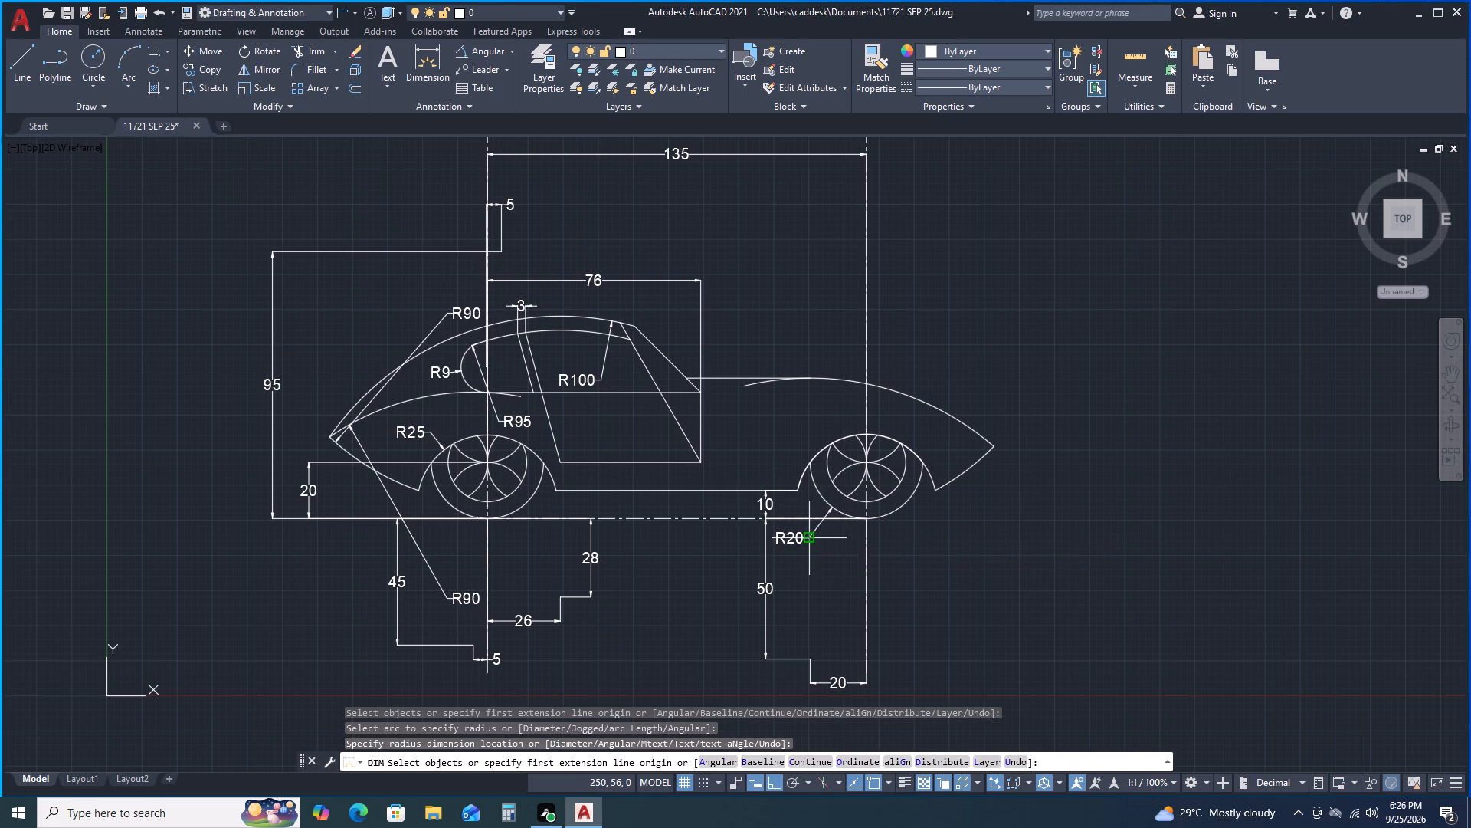
{"action": "scroll", "coordinate": [832, 508], "scroll_direction": "up", "scroll_amount": 2}
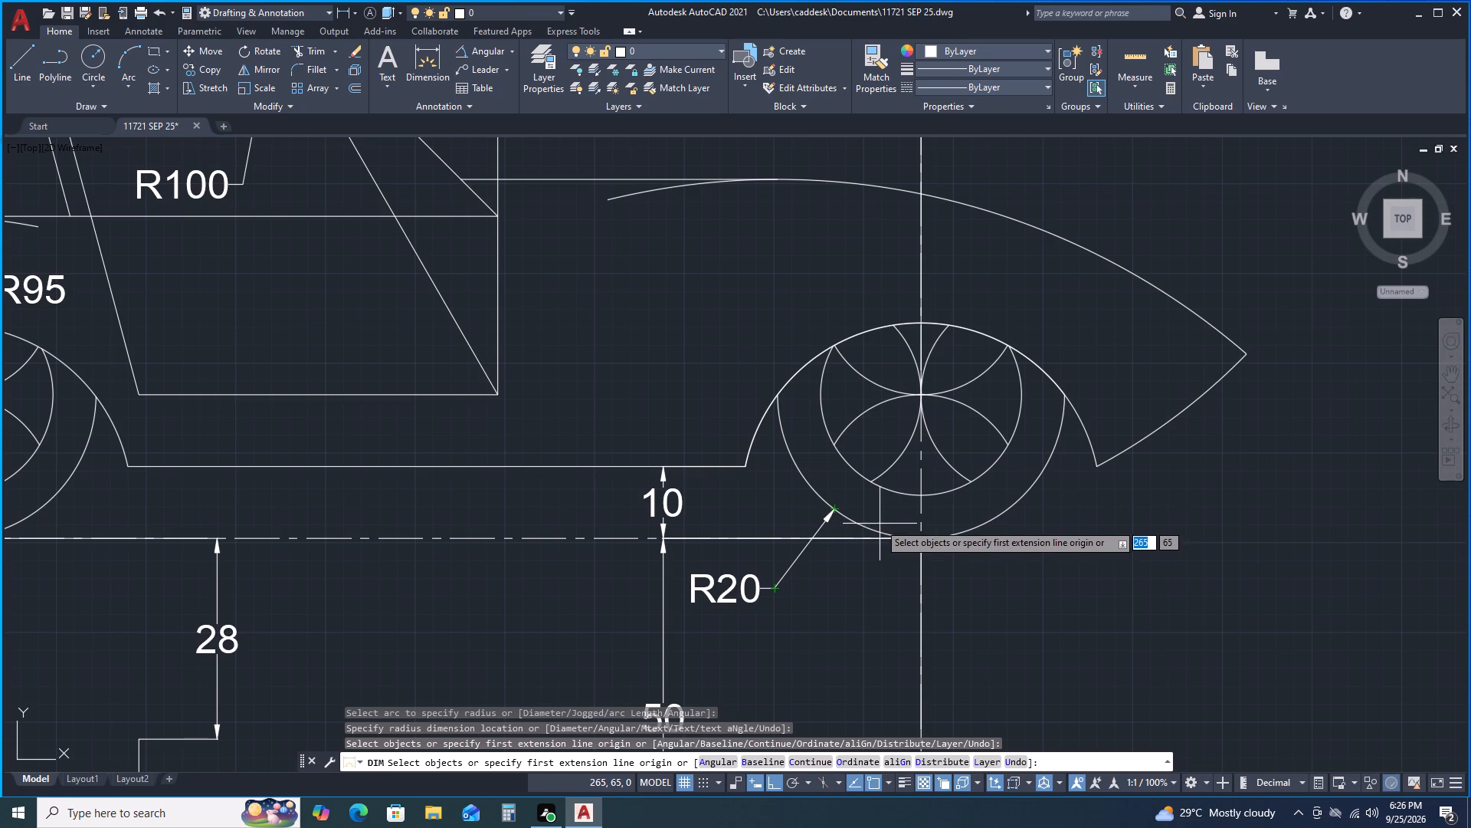
{"action": "left_click", "coordinate": [889, 489]}
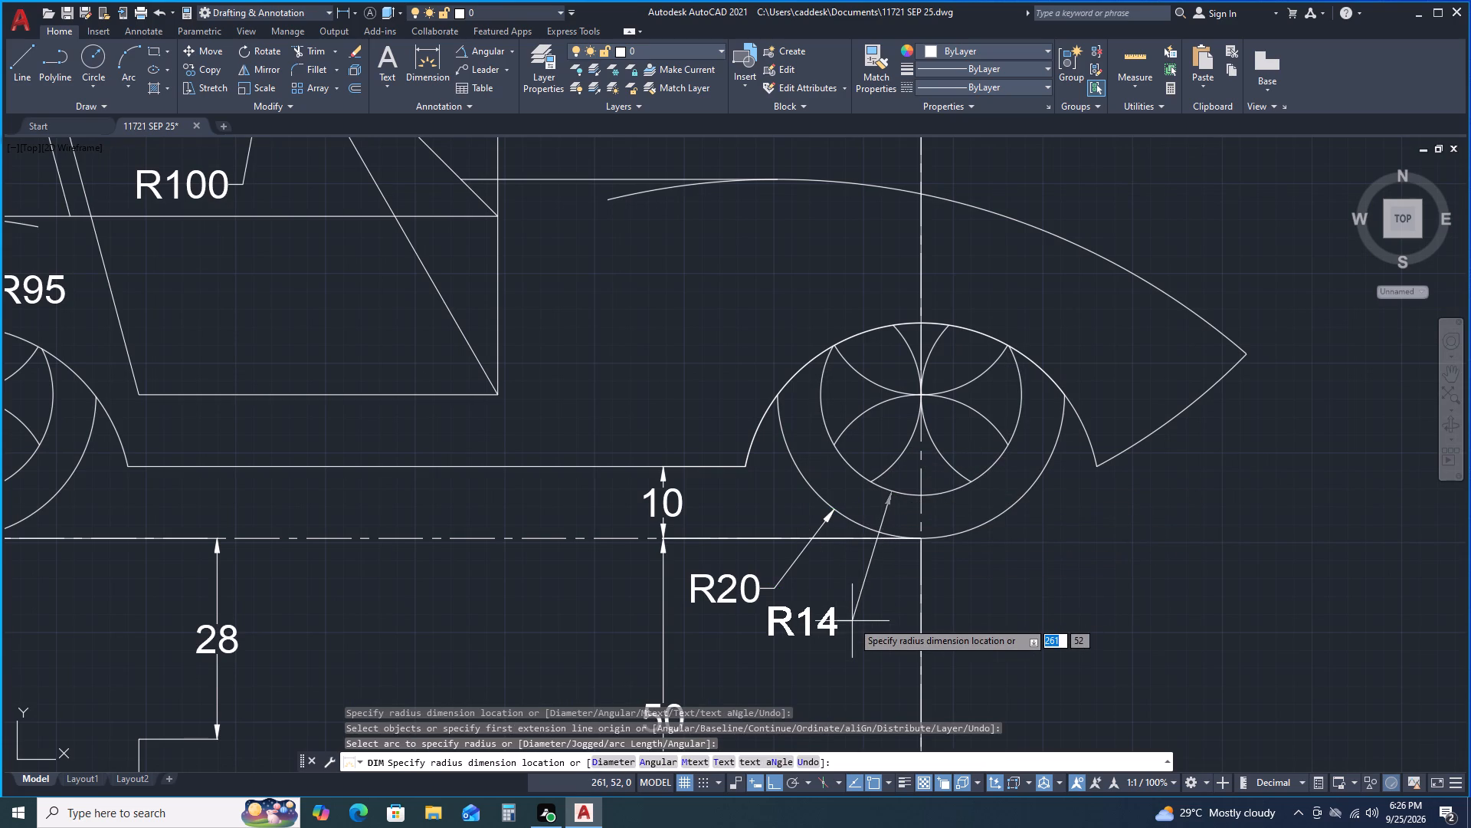
{"action": "left_click", "coordinate": [852, 636]}
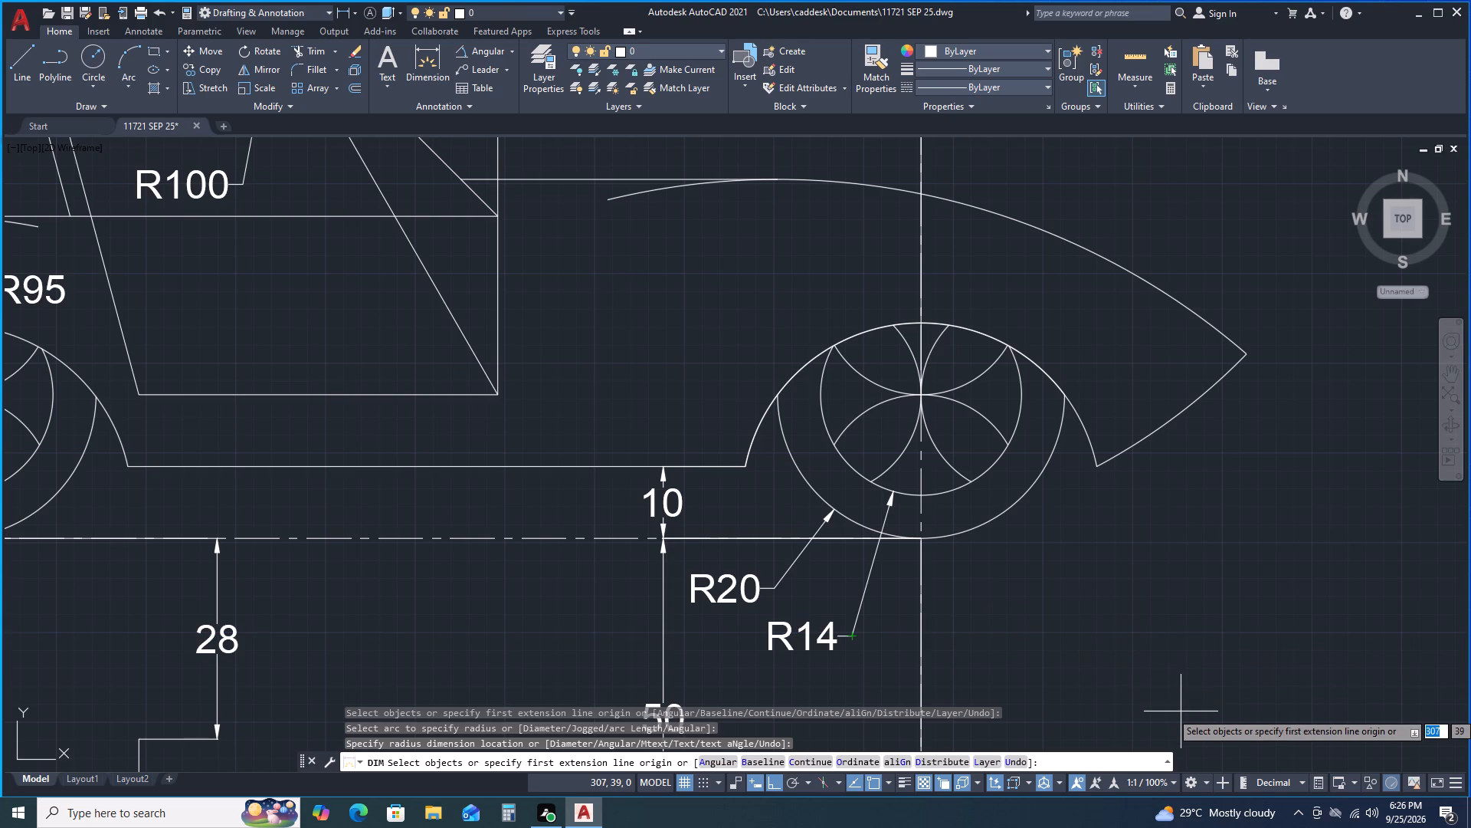
Add a radius dimension to the long front bonnet arc, placing its text below the front wheel's radius dimensions.
{"action": "left_click", "coordinate": [1188, 307]}
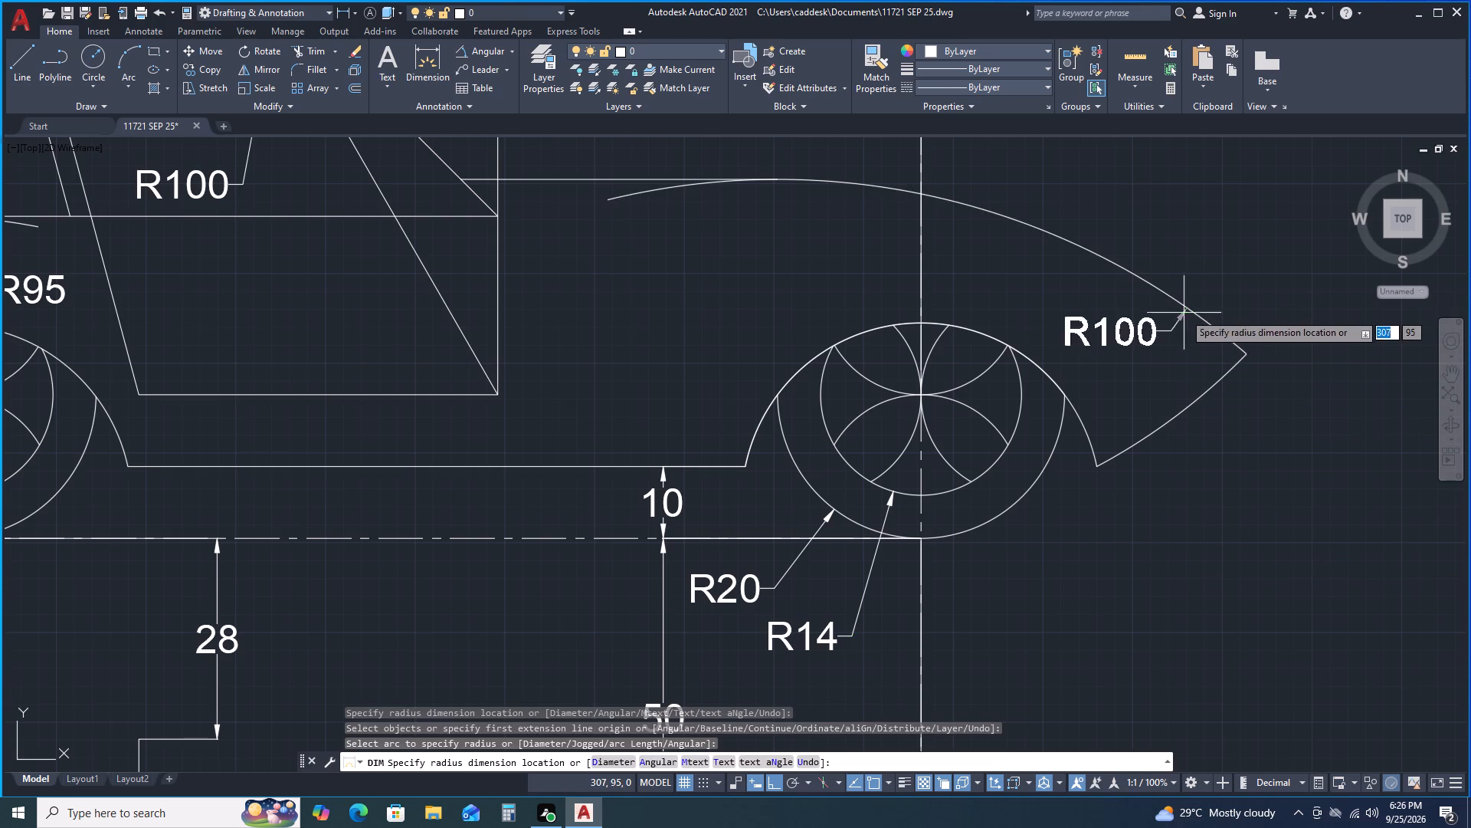
{"action": "middle_click_drag", "start_coordinate": [946, 662], "coordinate": [972, 513]}
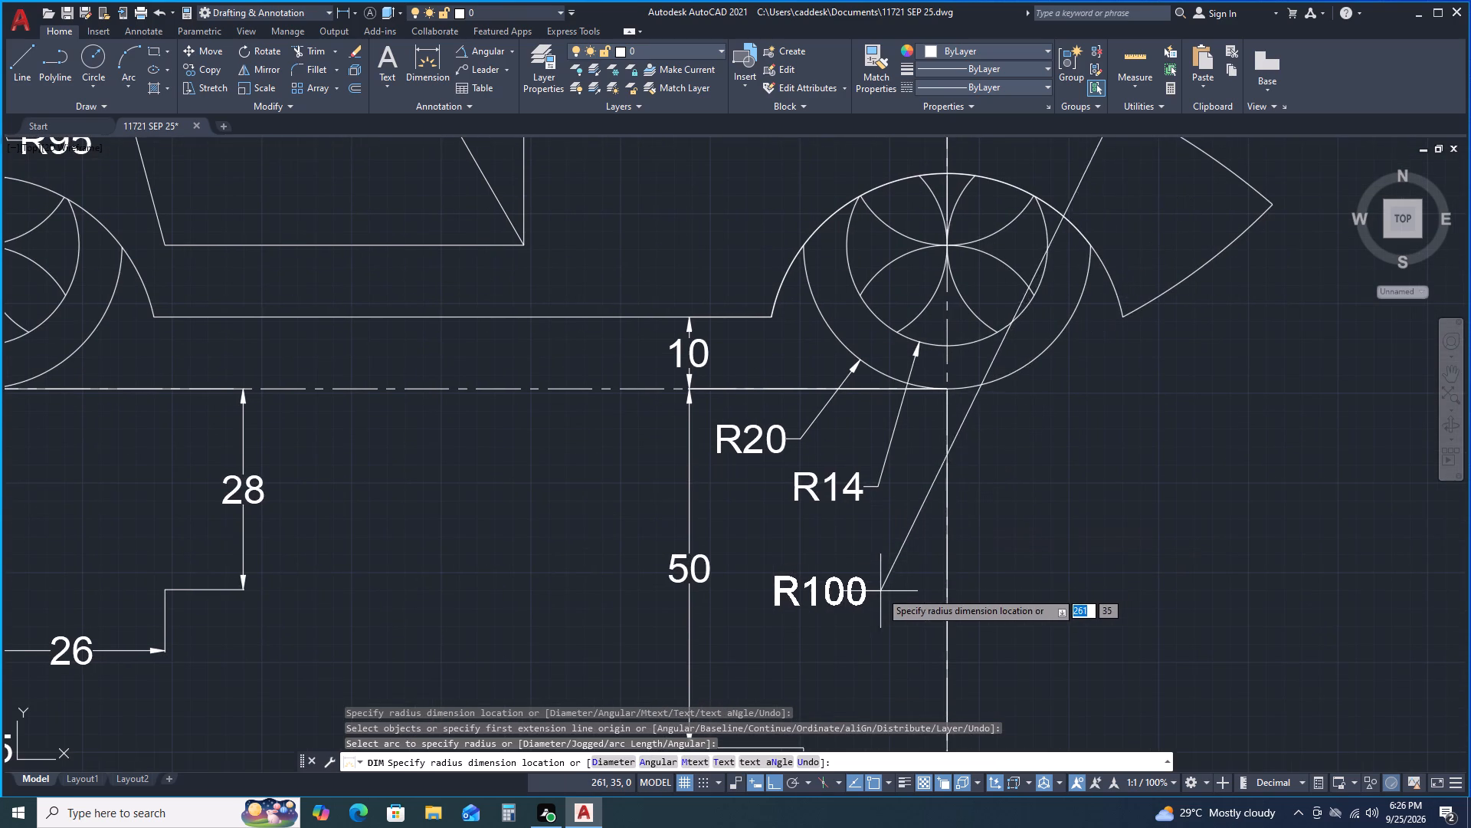
{"action": "scroll", "coordinate": [870, 692], "scroll_direction": "down", "scroll_amount": 2}
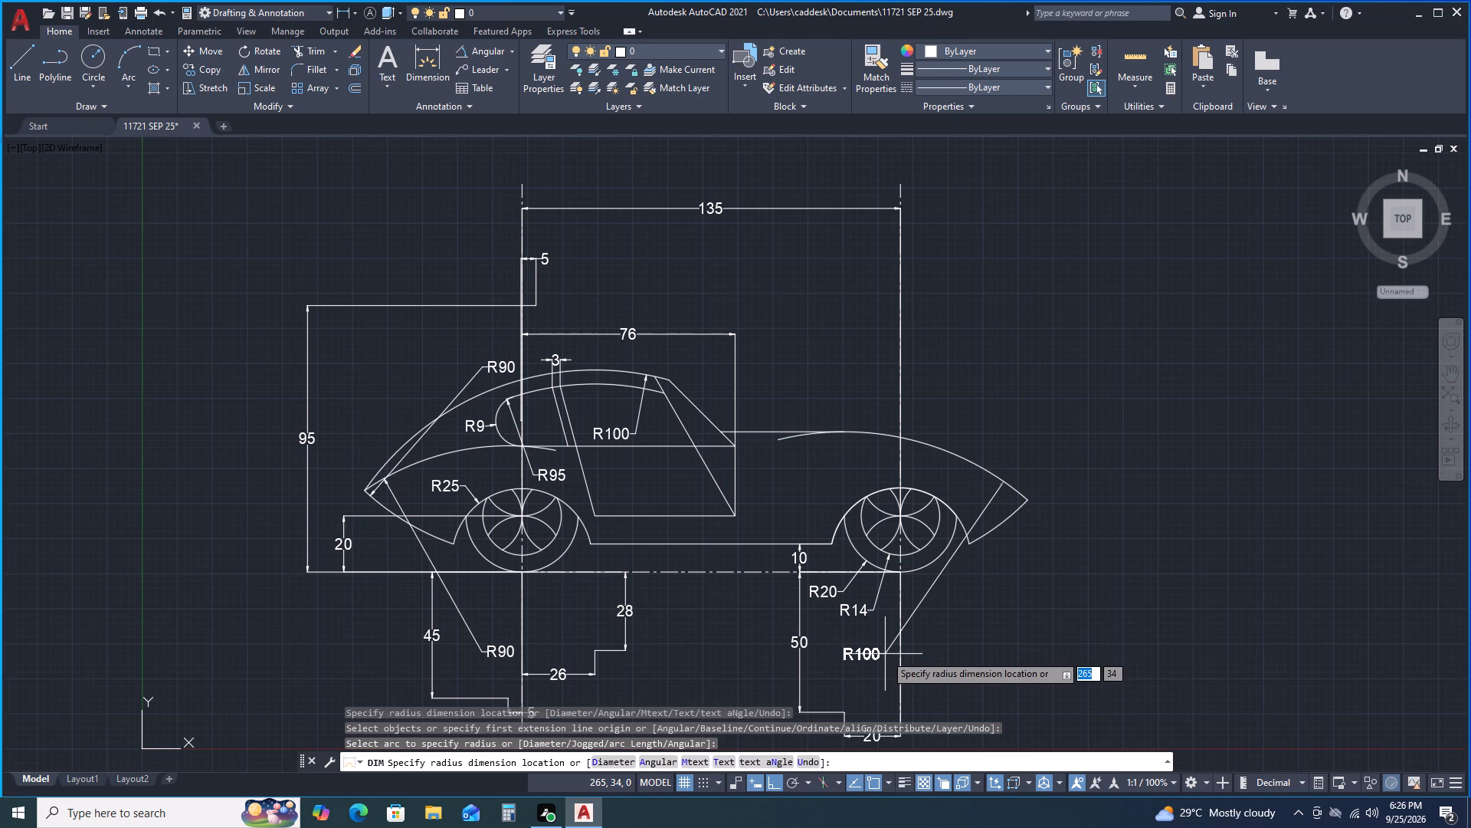
{"action": "left_click", "coordinate": [885, 654]}
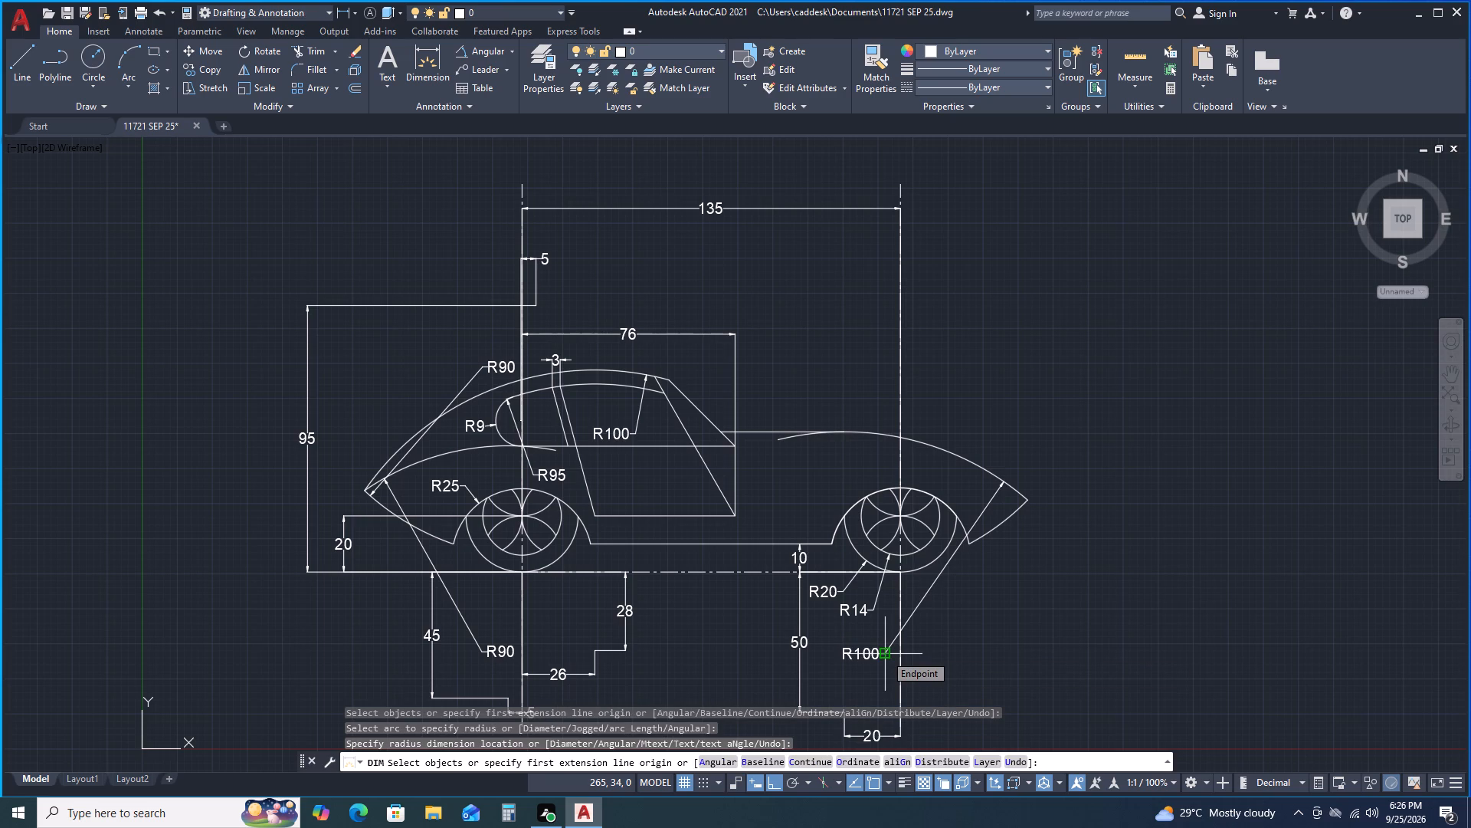
Dimension the upper front arc centre point's height above the front wheel's bottom, ahead of the nose, and its horizontal offset from the front axle line.
{"action": "middle_click_drag", "start_coordinate": [1007, 621], "coordinate": [1079, 570]}
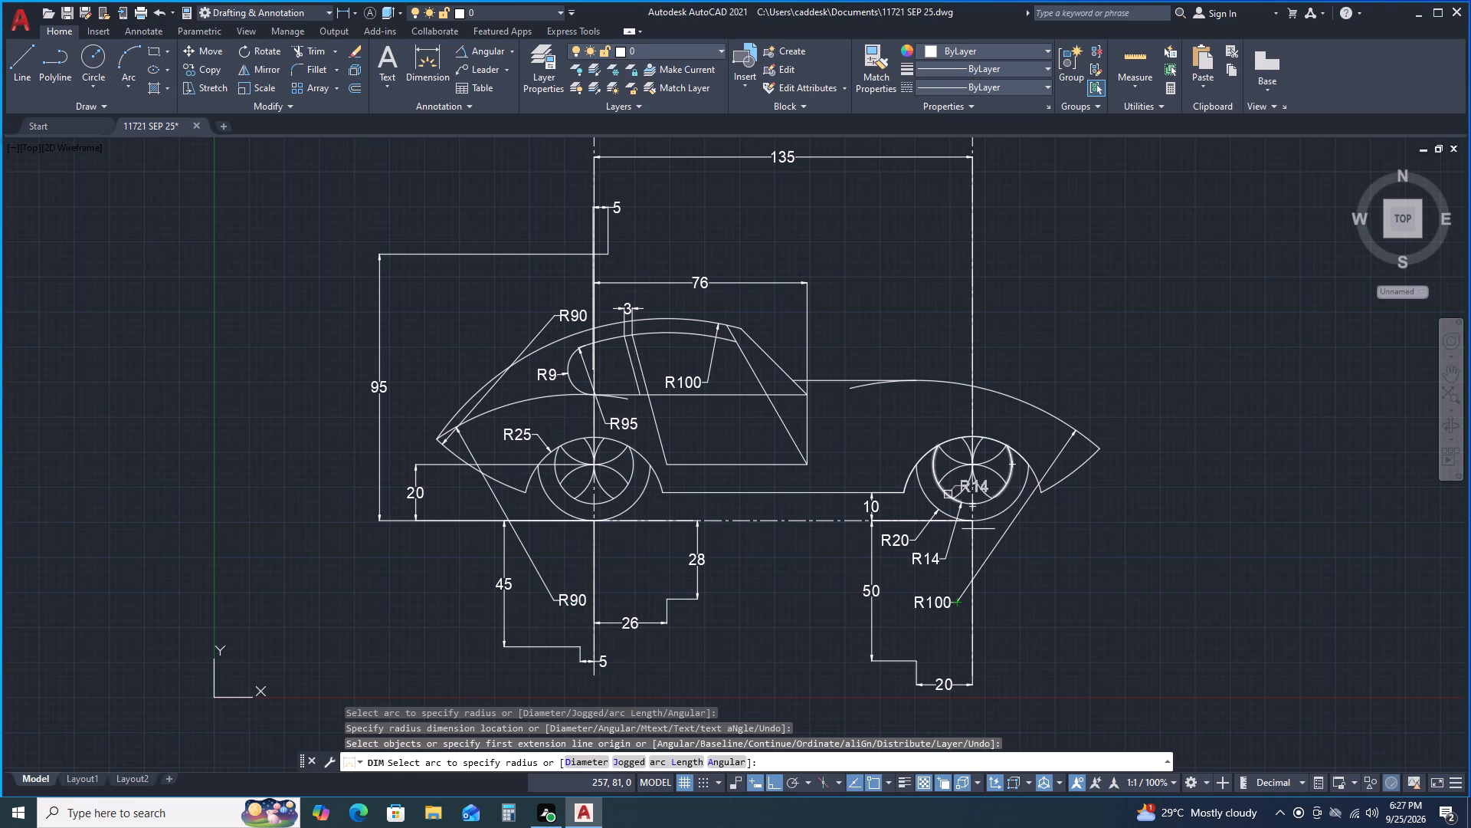
{"action": "left_click", "coordinate": [972, 523]}
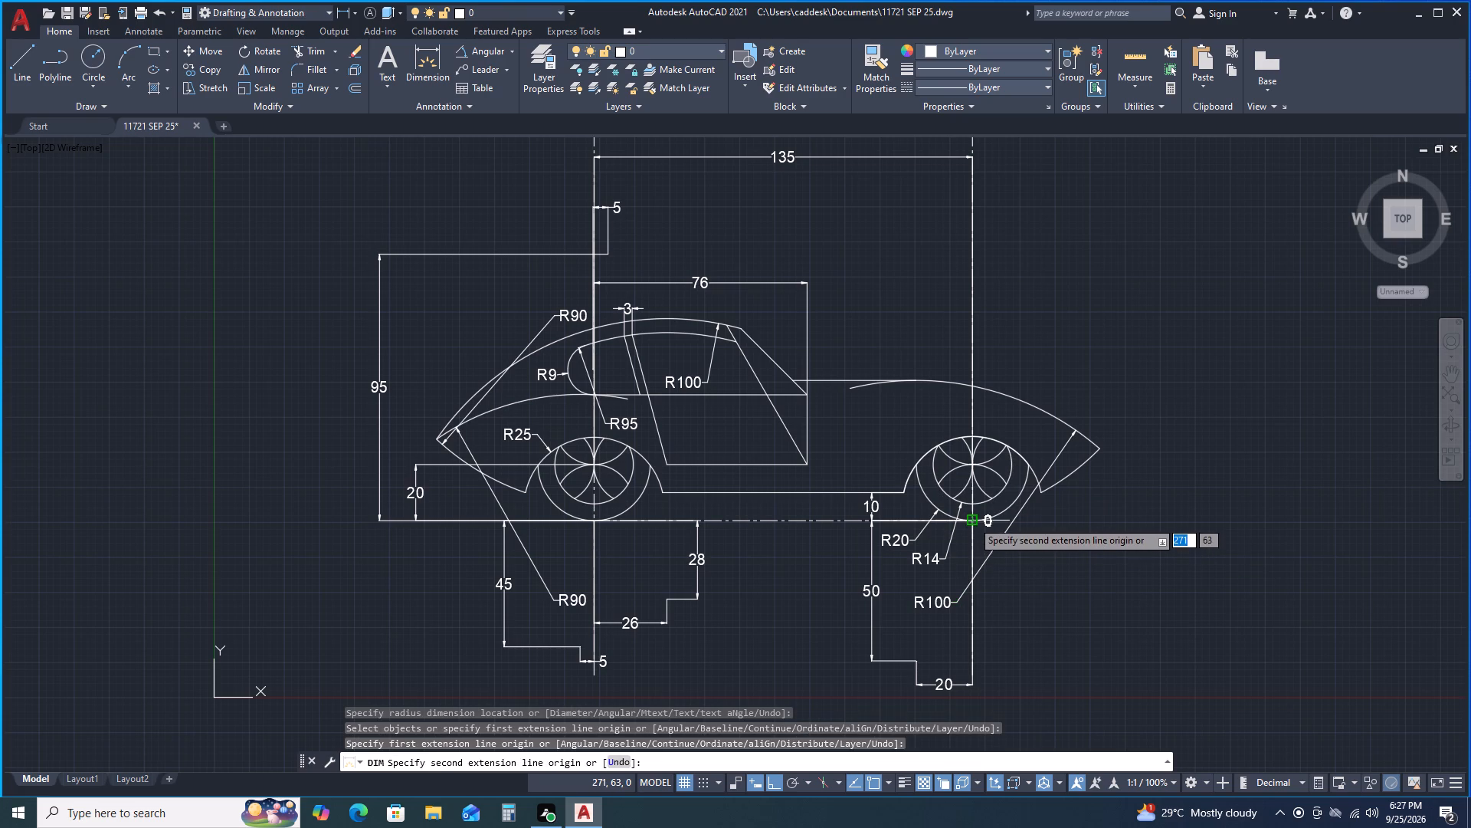
{"action": "left_click", "coordinate": [929, 283]}
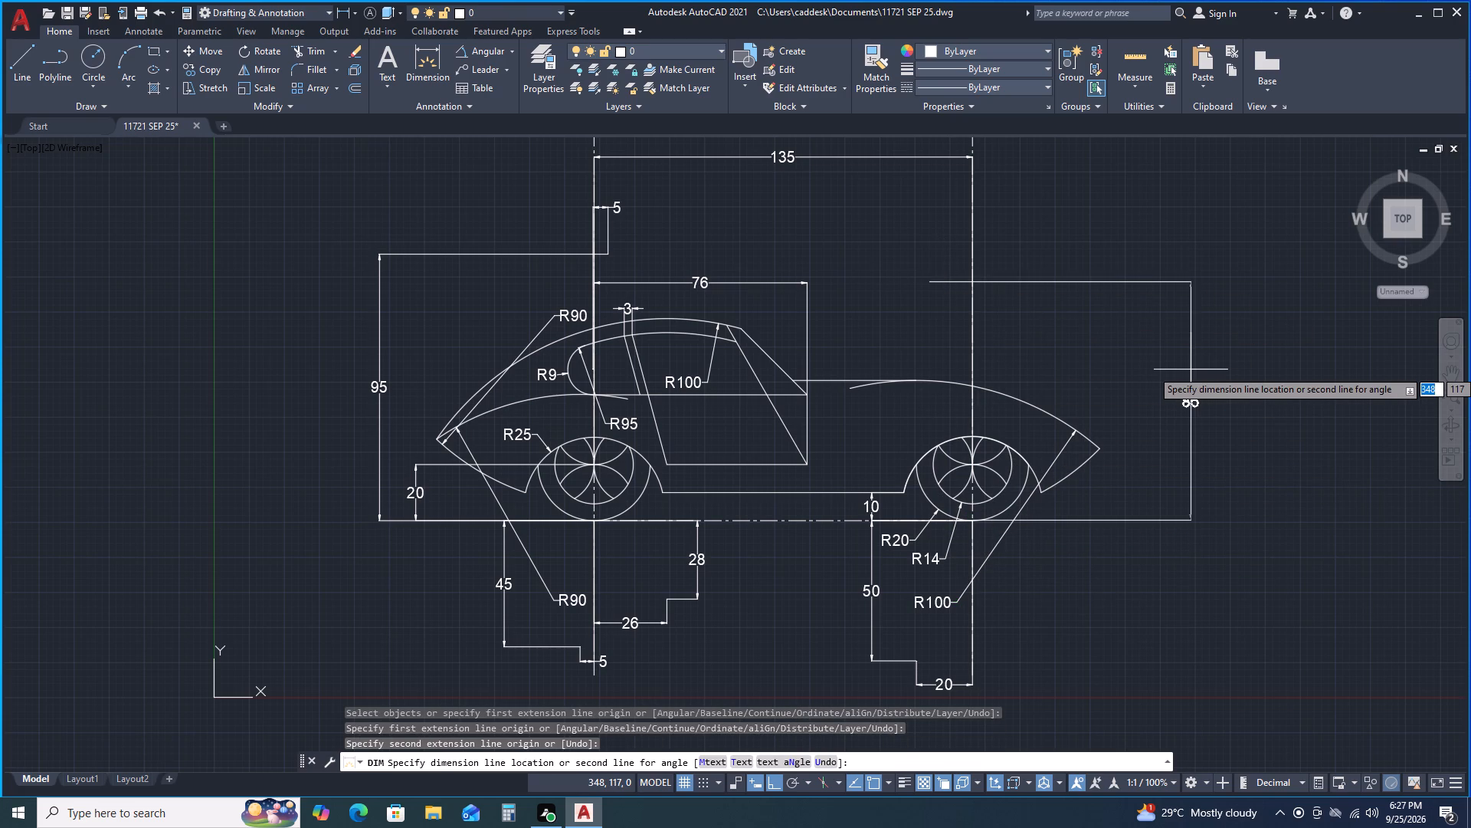
{"action": "left_click", "coordinate": [1207, 375]}
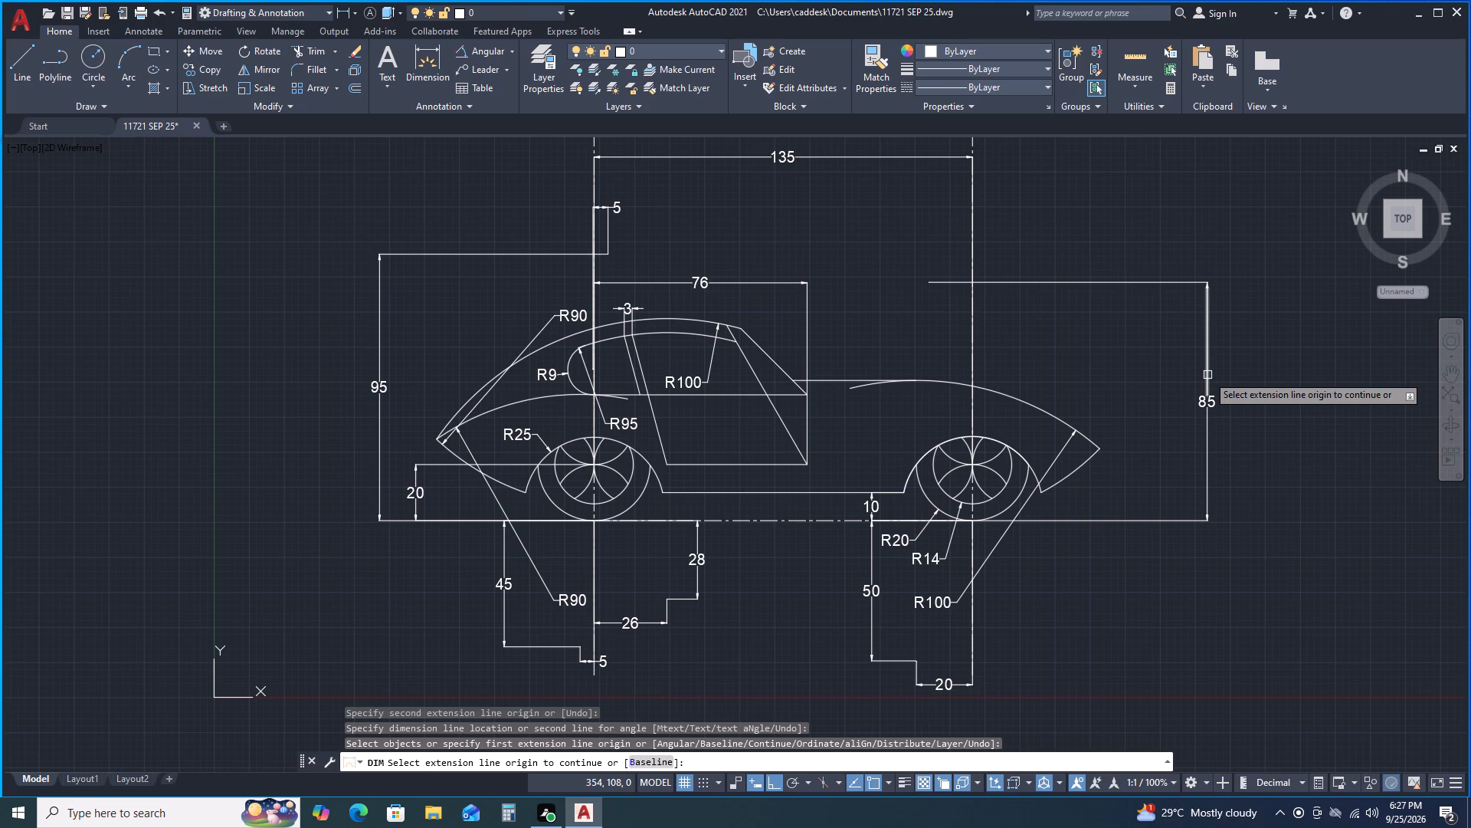
{"action": "left_click", "coordinate": [971, 465]}
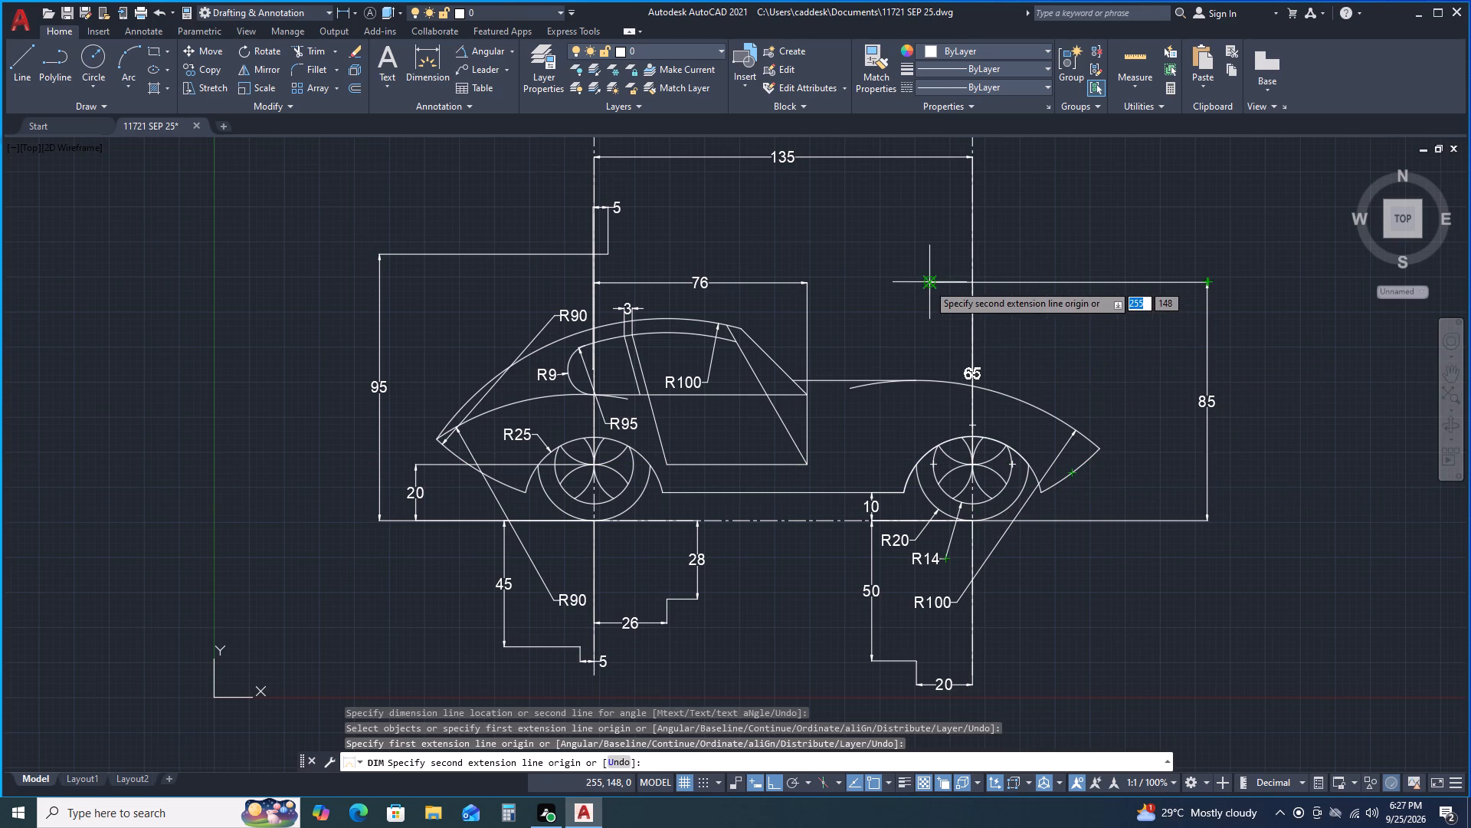
{"action": "left_click", "coordinate": [928, 284]}
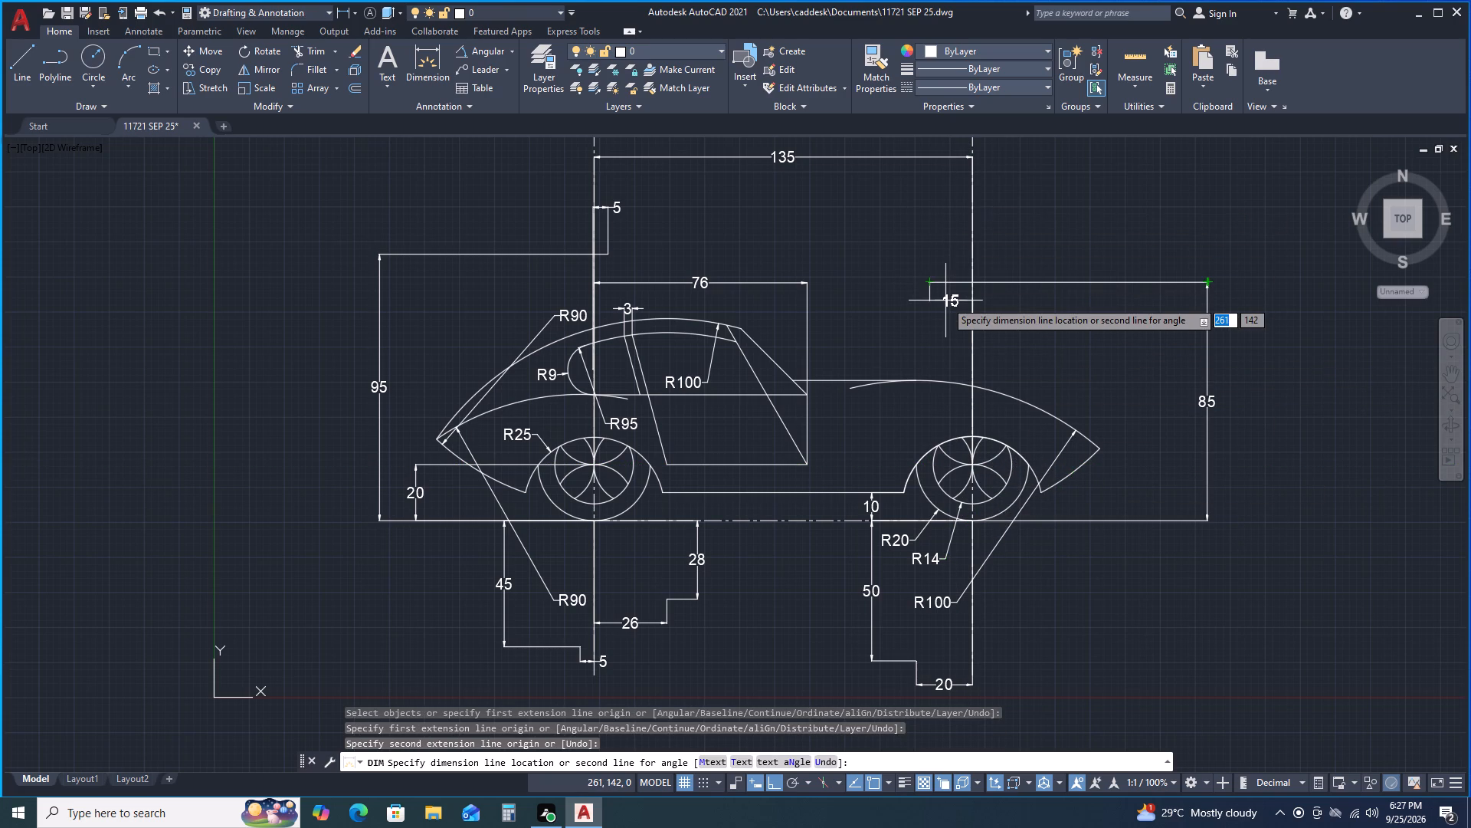
{"action": "left_click", "coordinate": [962, 246]}
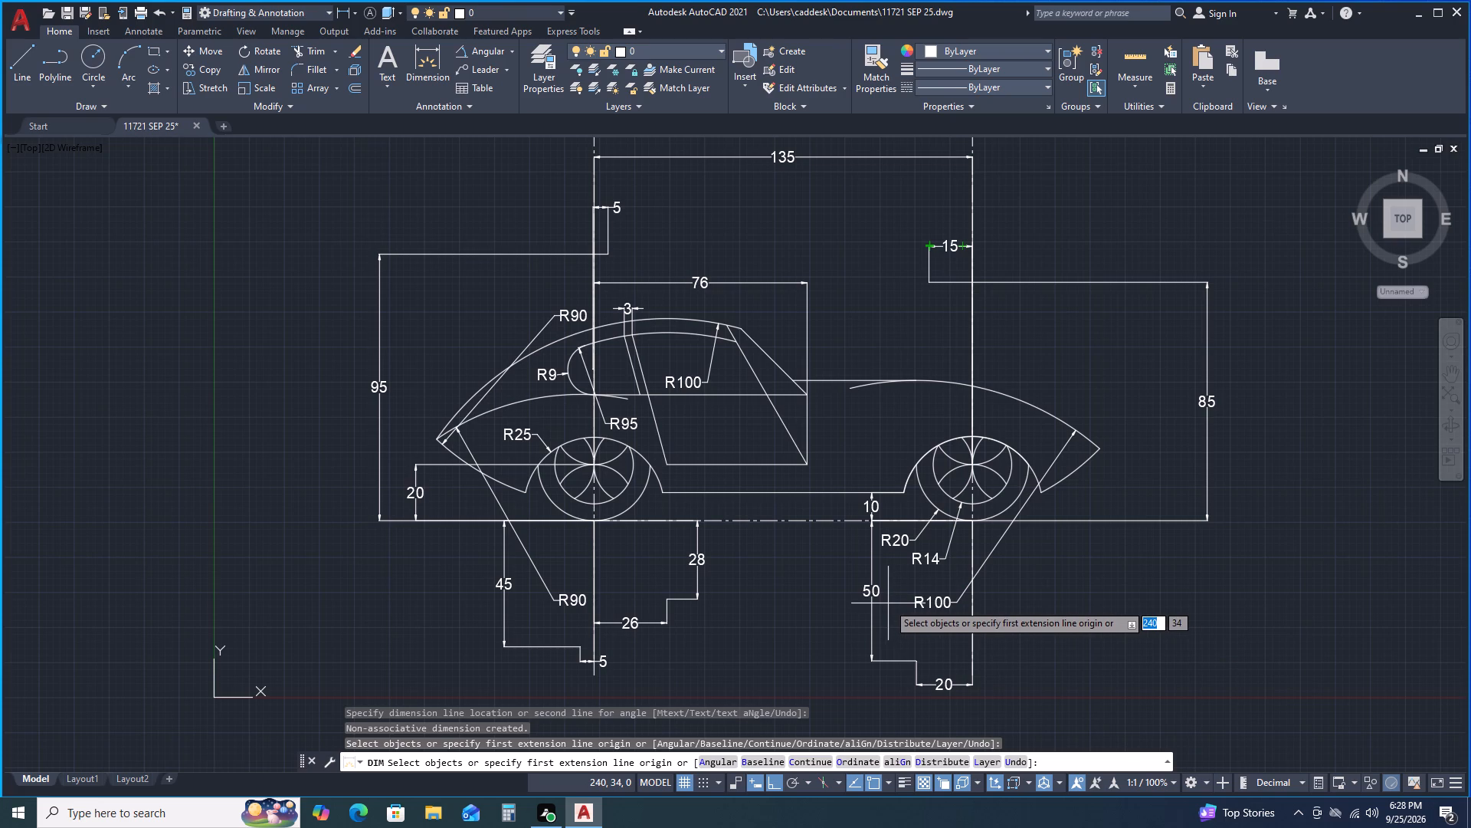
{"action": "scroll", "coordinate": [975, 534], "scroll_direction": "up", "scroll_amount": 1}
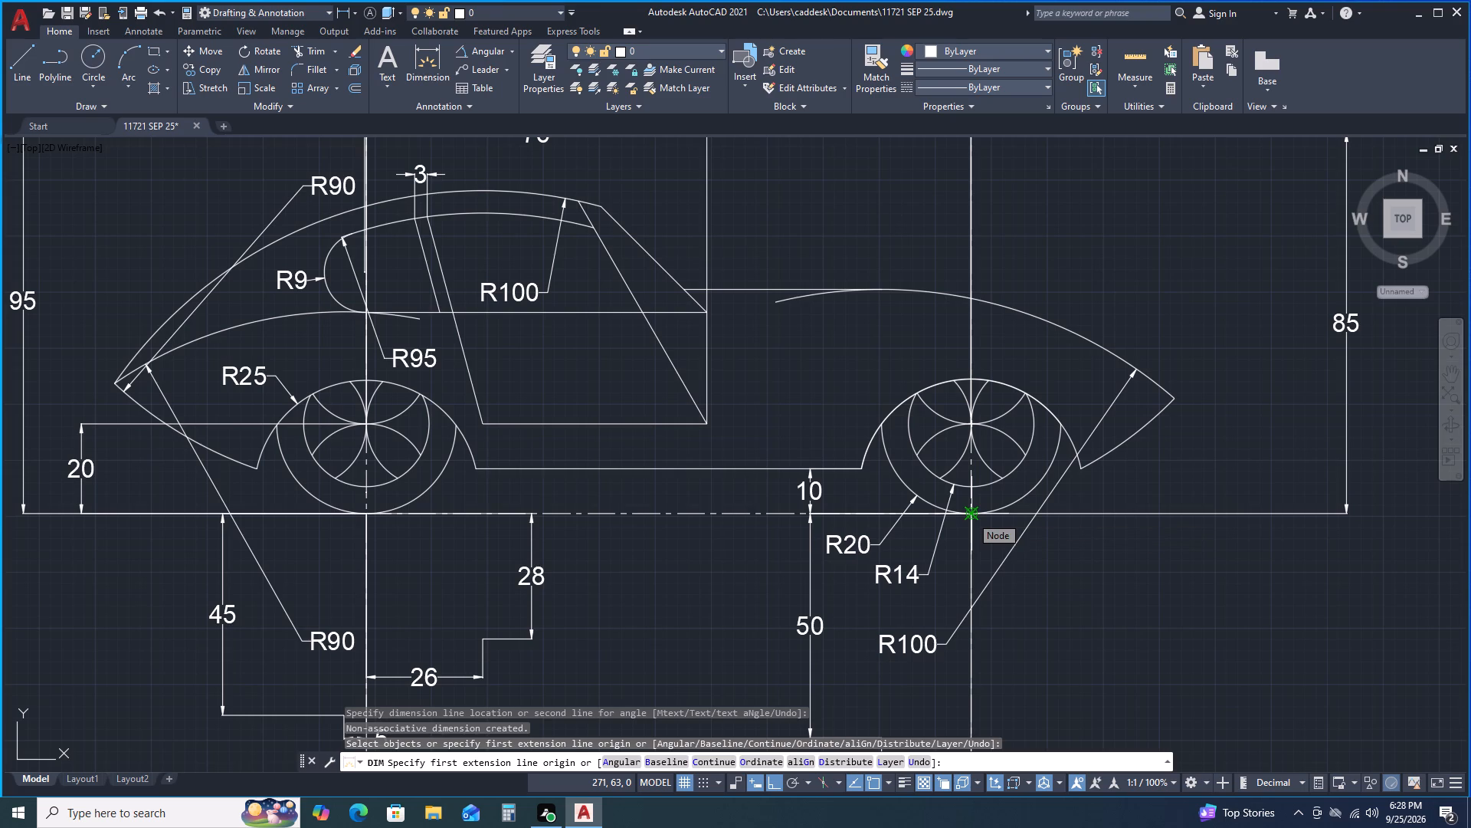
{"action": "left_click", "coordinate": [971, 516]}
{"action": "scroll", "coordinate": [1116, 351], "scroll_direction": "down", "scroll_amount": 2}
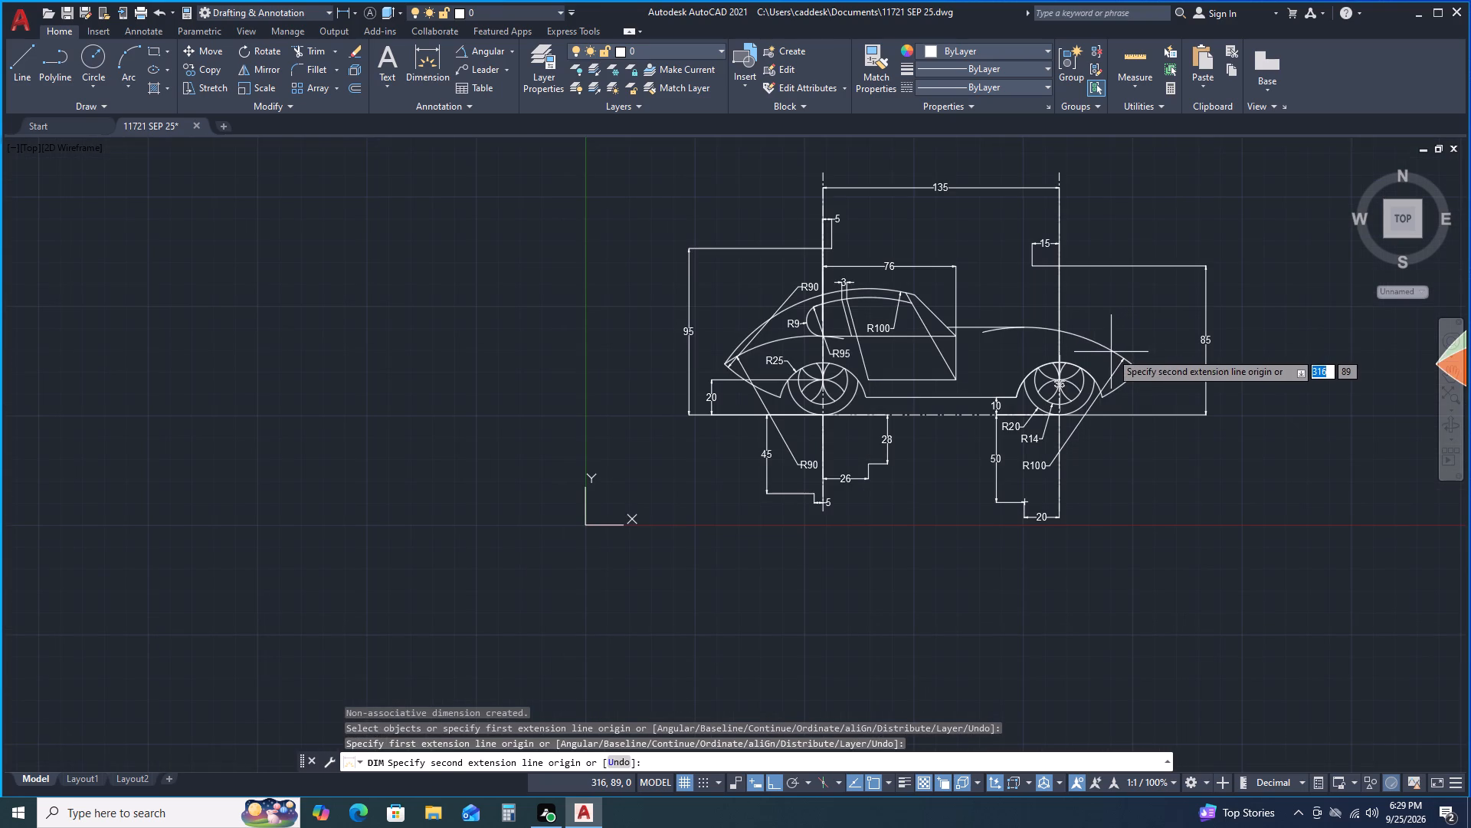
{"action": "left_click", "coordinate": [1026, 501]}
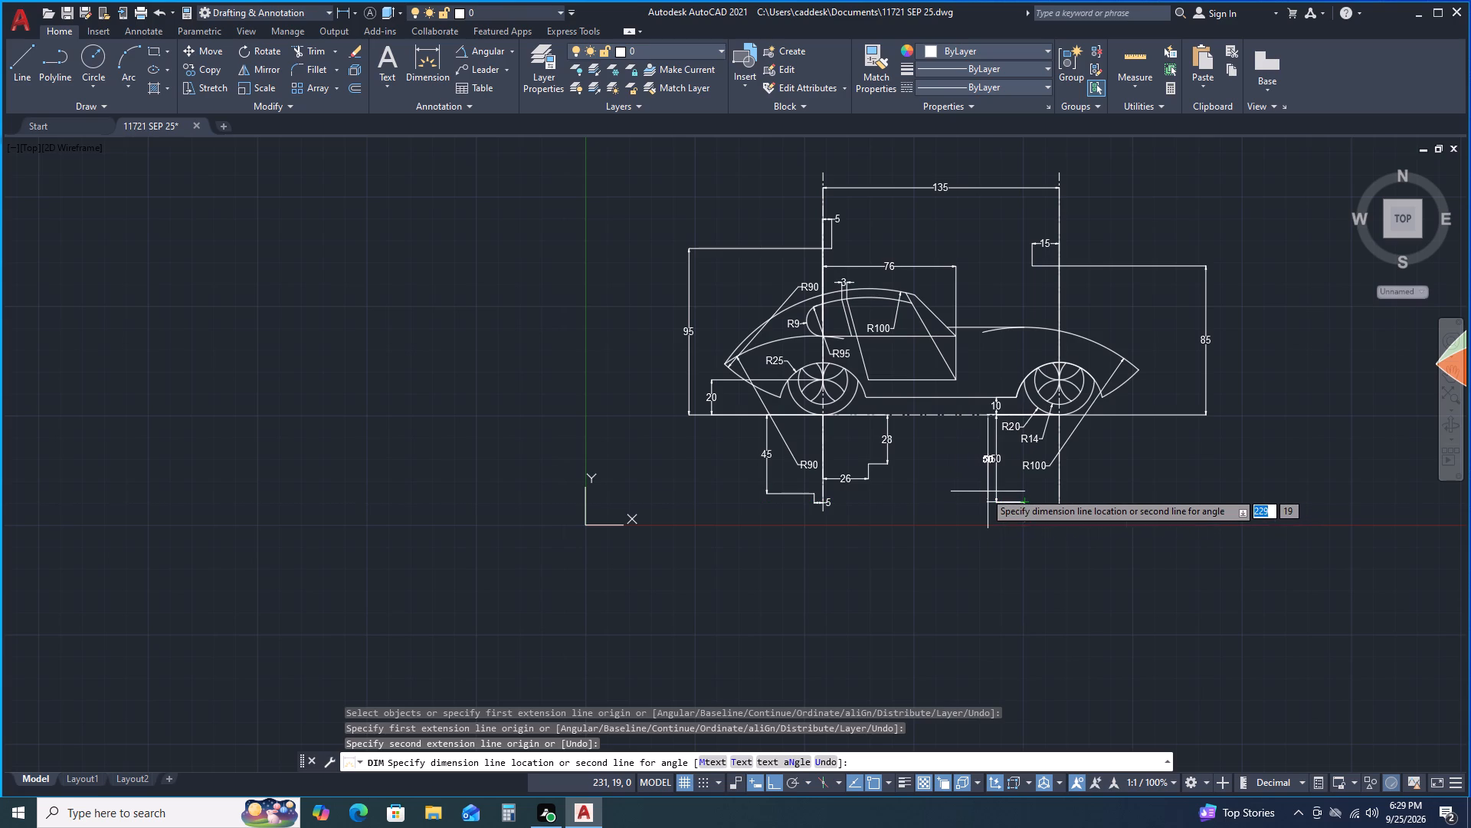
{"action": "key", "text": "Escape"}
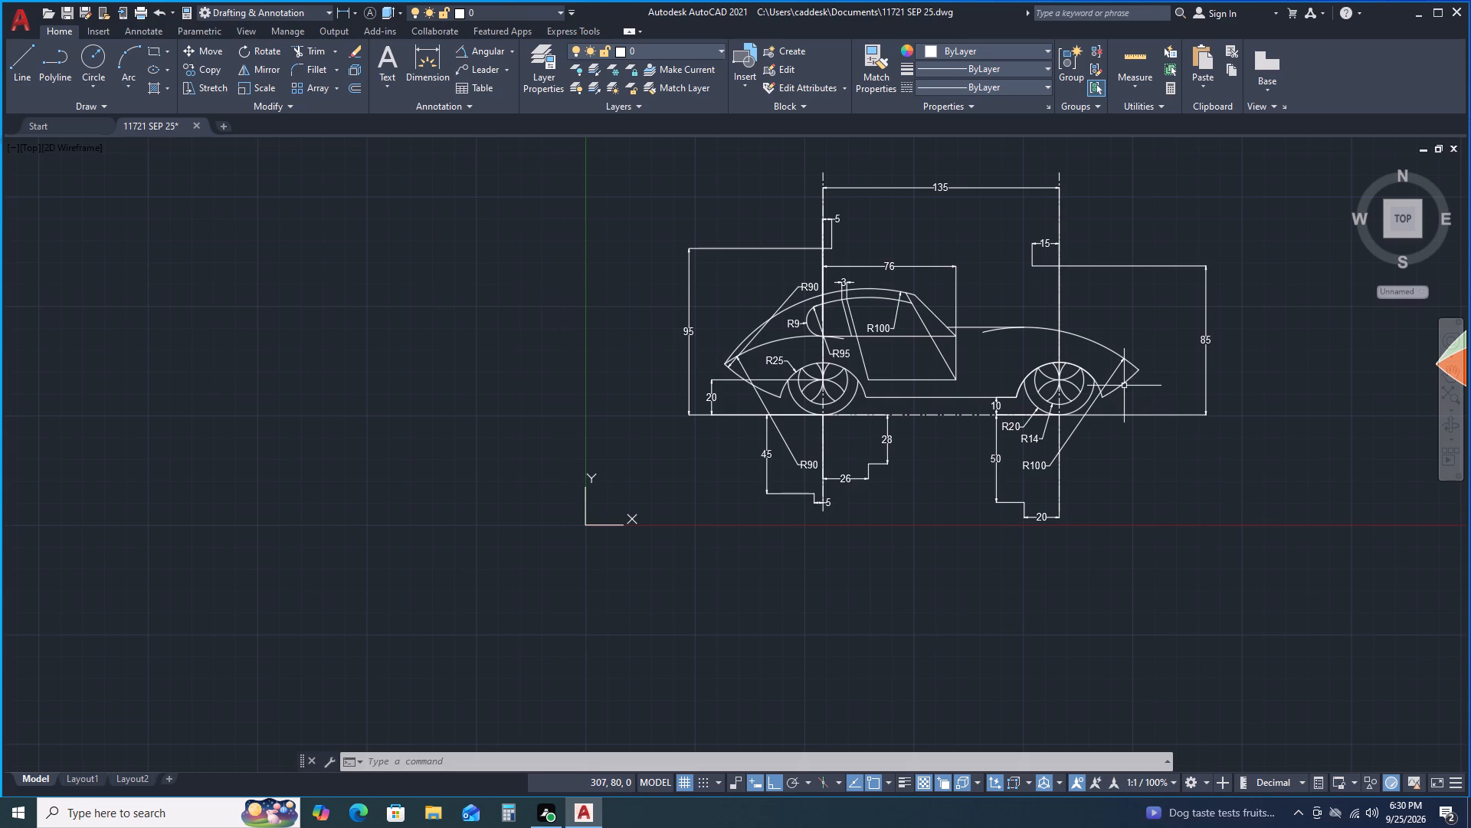
Add a radius dimension to the short nose arc ahead of the front wheel, placing its text above the front wheel arch.
{"action": "key", "text": "space"}
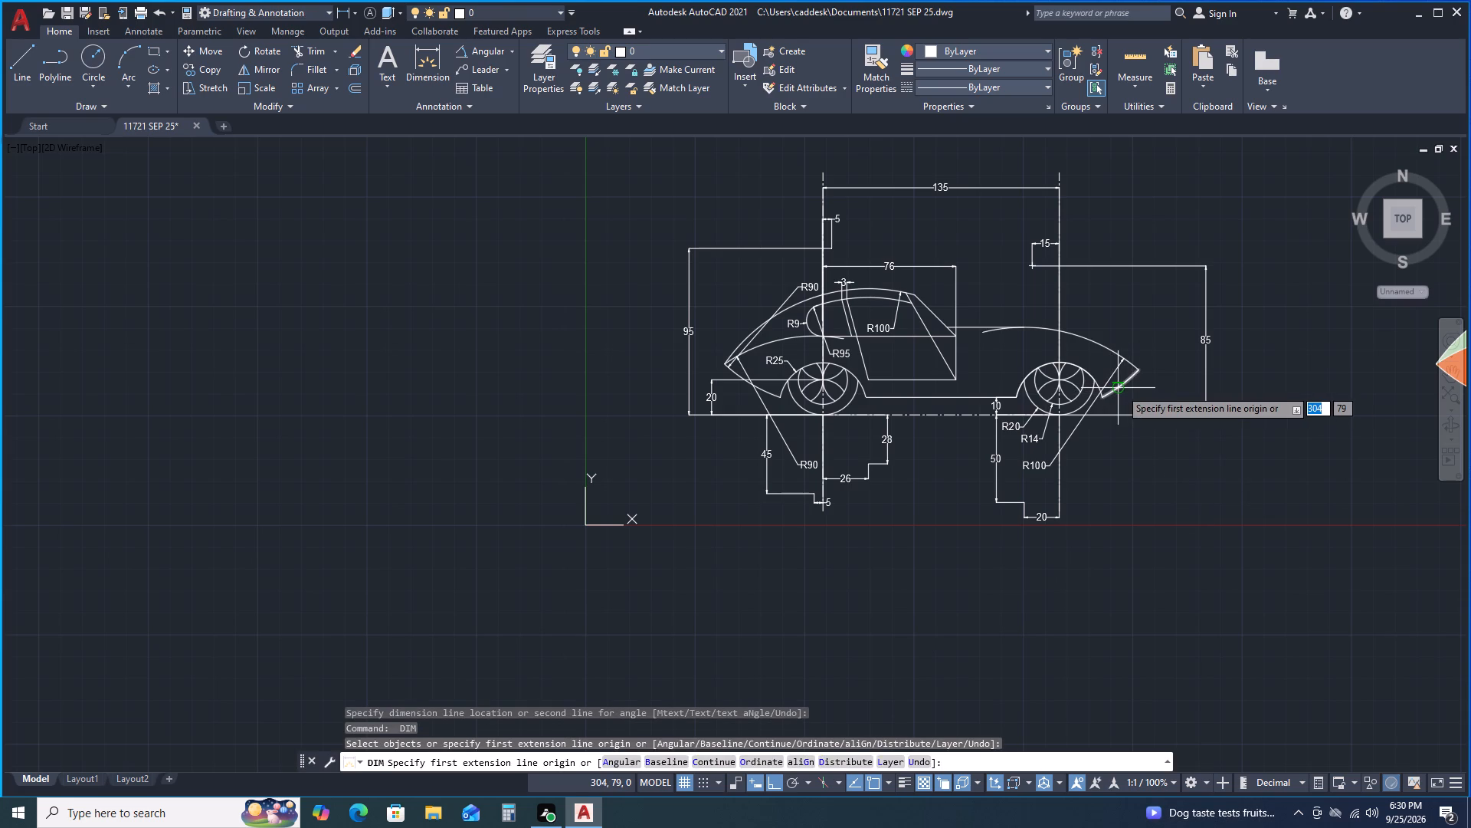
{"action": "scroll", "coordinate": [1120, 389], "scroll_direction": "up", "scroll_amount": 3}
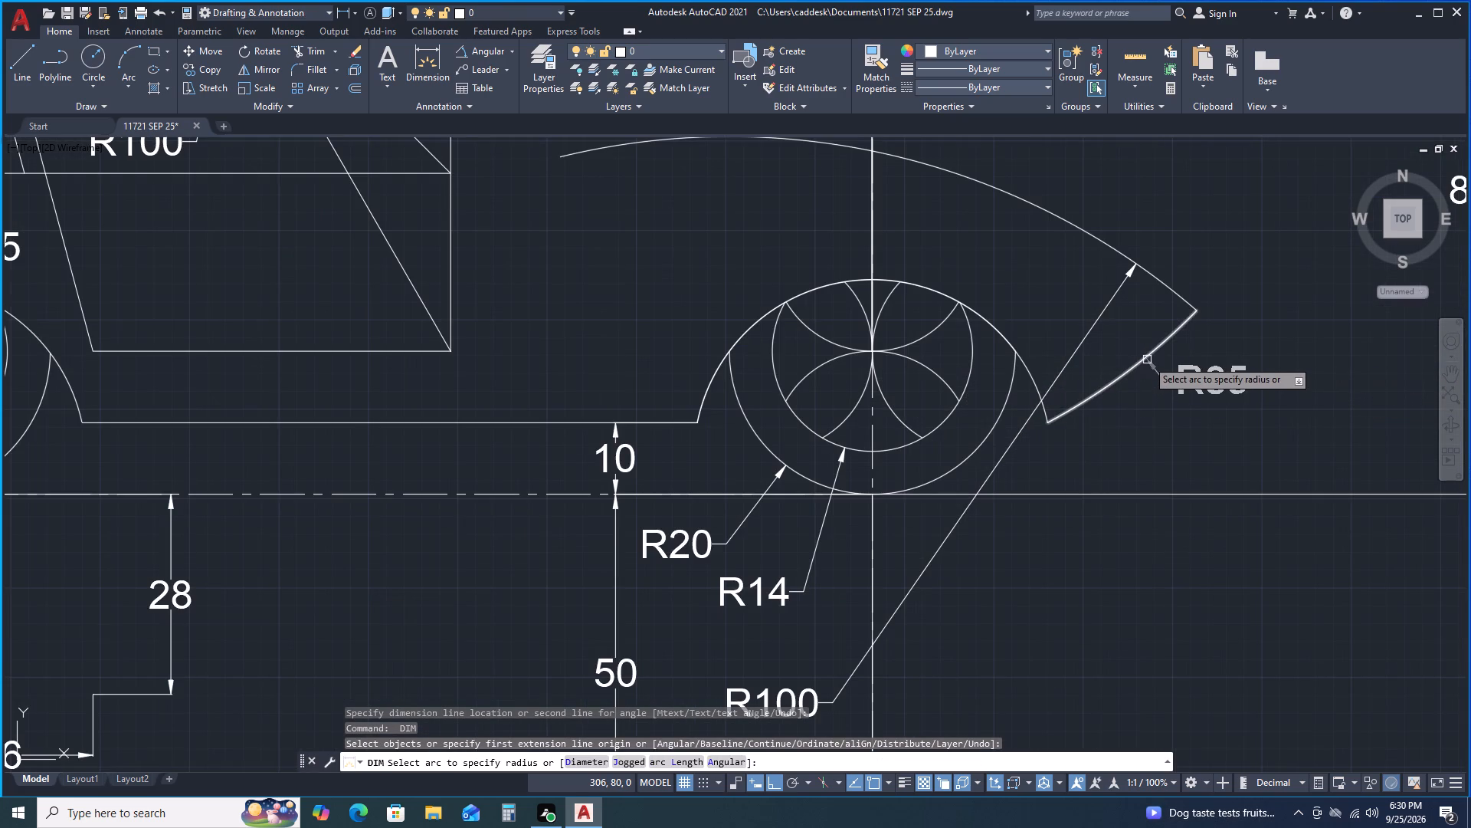
{"action": "left_click", "coordinate": [1147, 360]}
{"action": "scroll", "coordinate": [1139, 360], "scroll_direction": "down", "scroll_amount": 2}
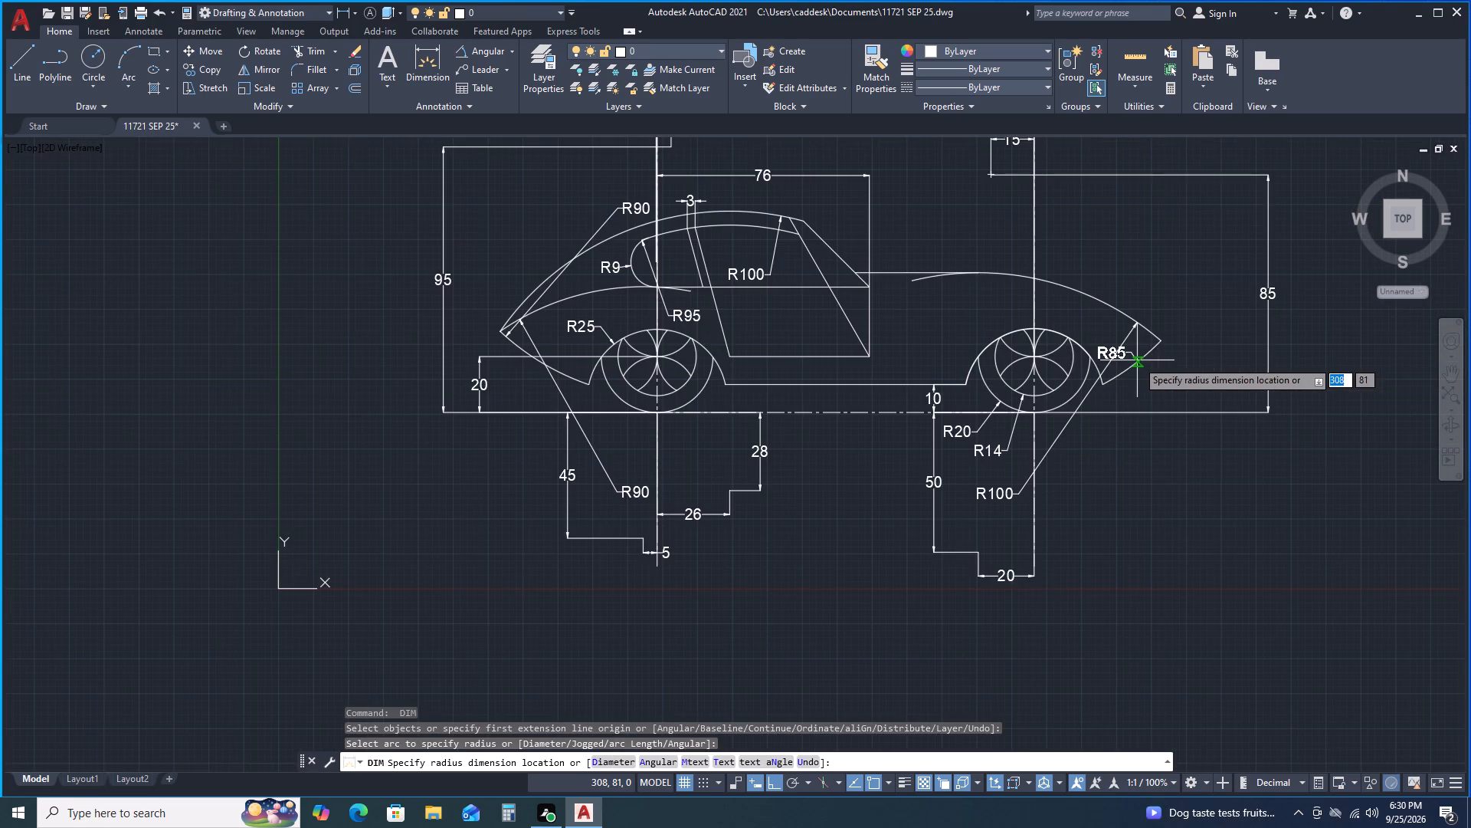
{"action": "left_click", "coordinate": [1019, 214]}
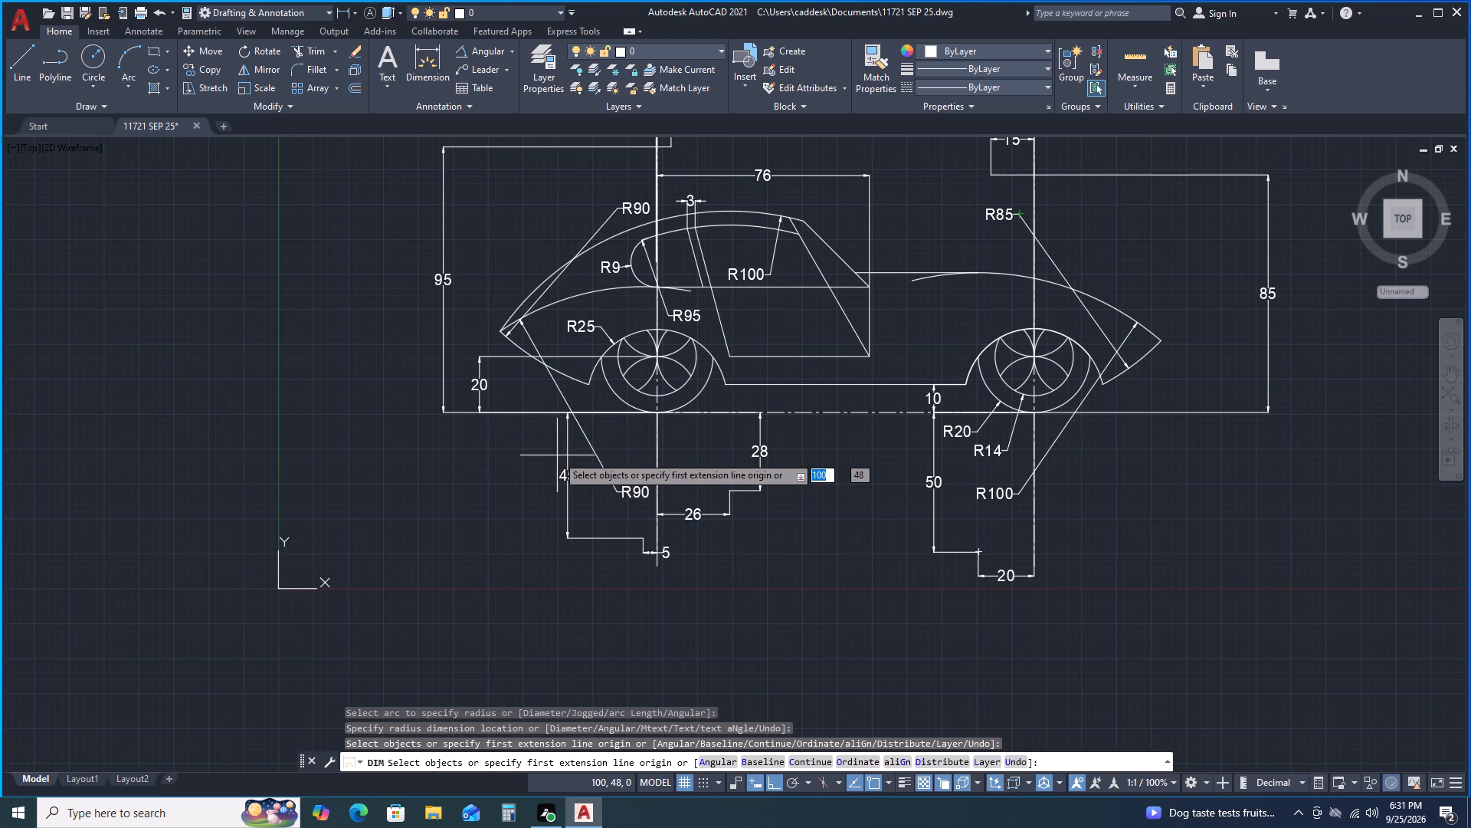
Dimension the short vertical offset between the rear wheel's bottom and the point just above it on the axle line, placing it behind the wheel.
{"action": "scroll", "coordinate": [608, 415], "scroll_direction": "down", "scroll_amount": 1}
{"action": "scroll", "coordinate": [608, 415], "scroll_direction": "up", "scroll_amount": 1}
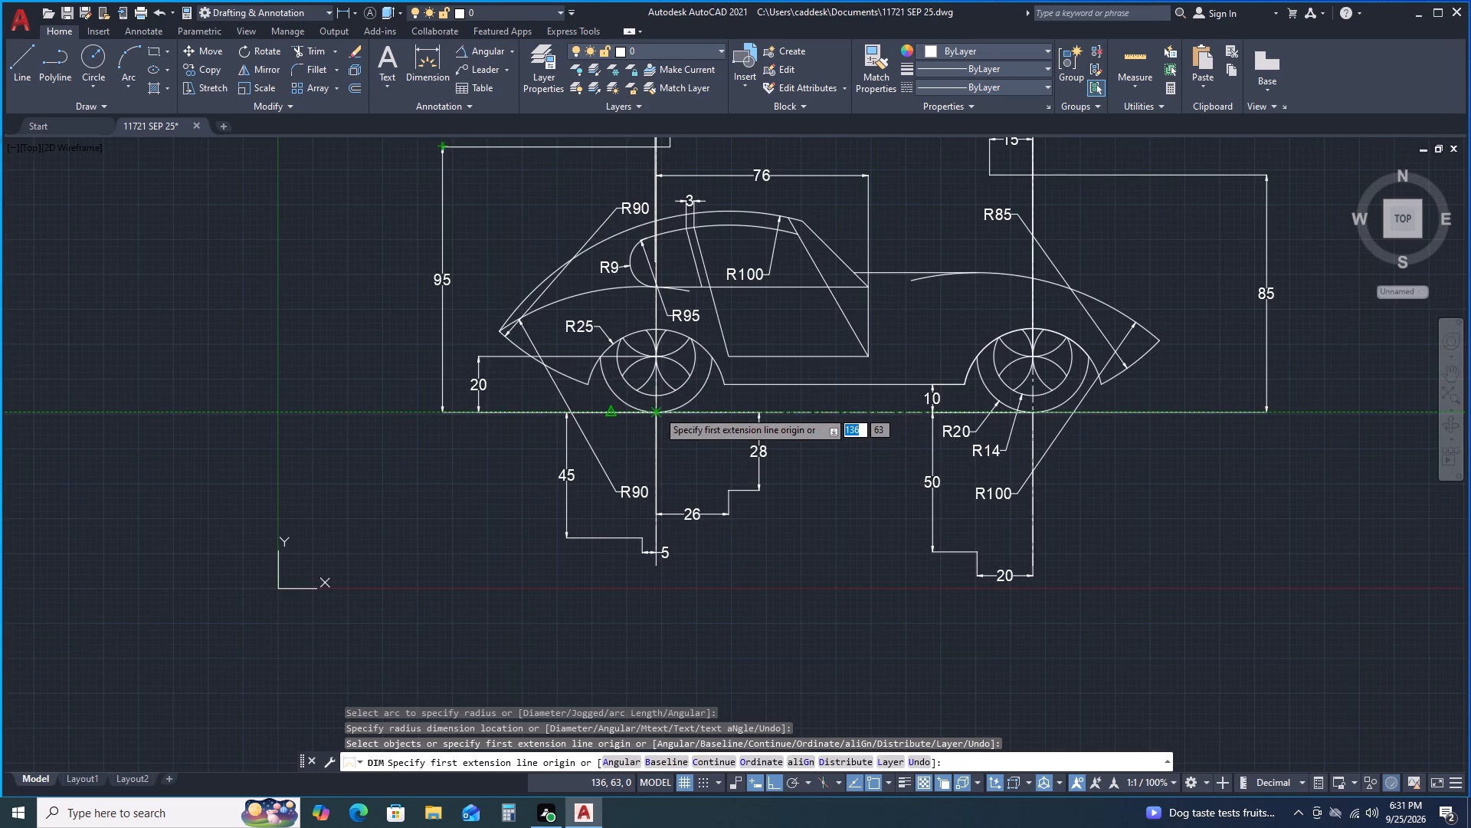
{"action": "left_click", "coordinate": [657, 410]}
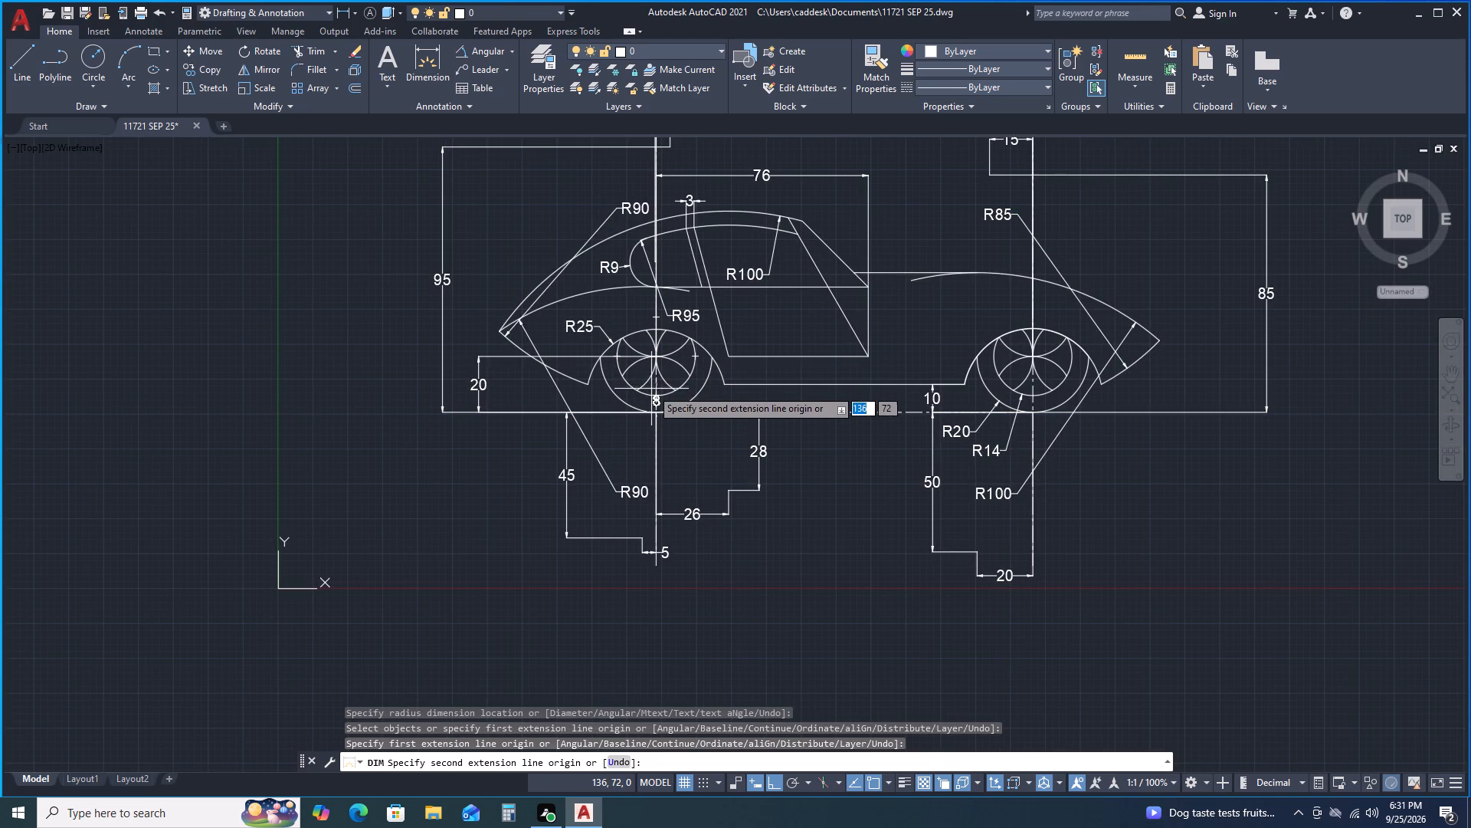
{"action": "left_click", "coordinate": [653, 402]}
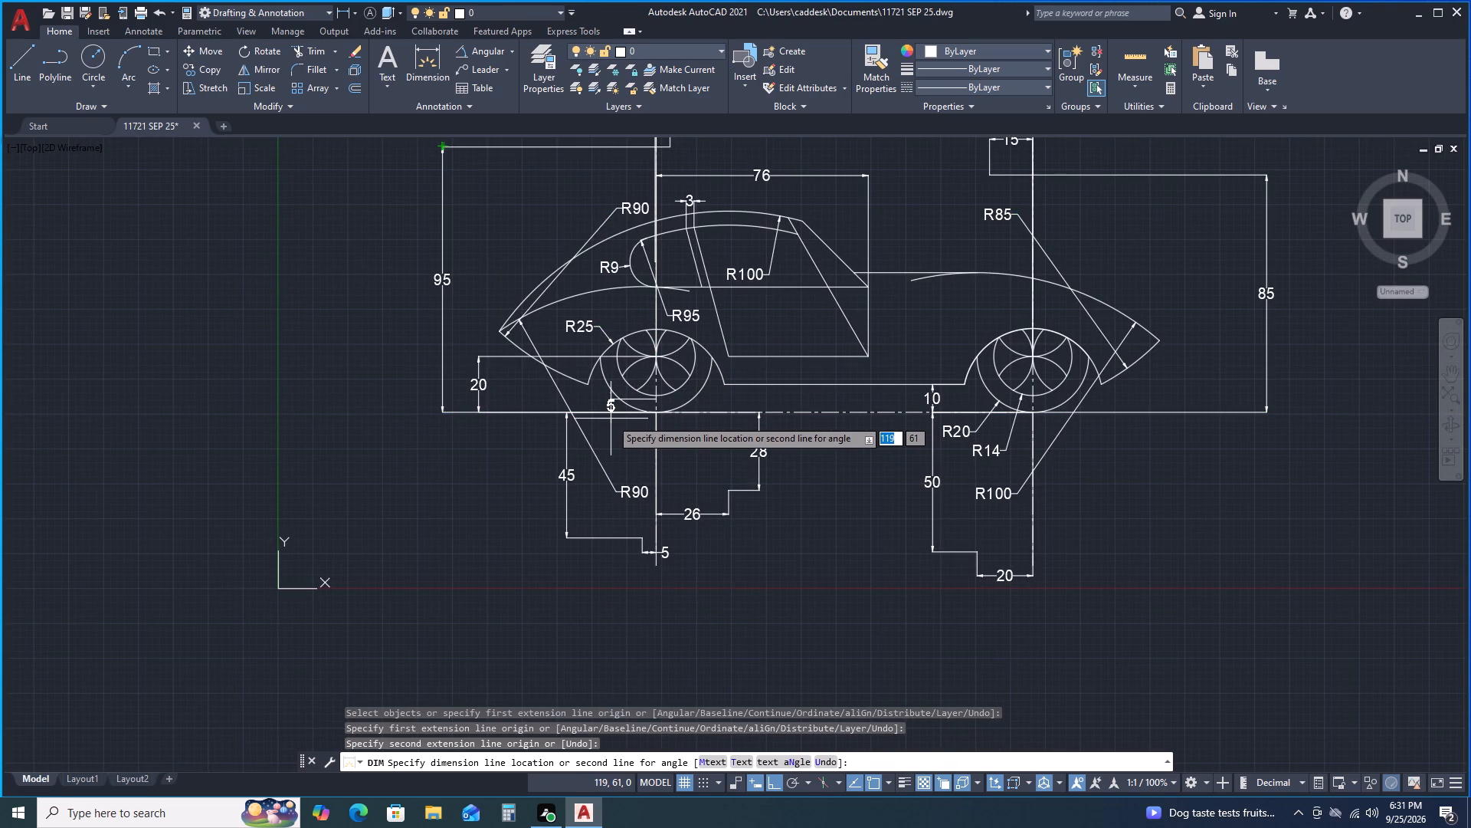
{"action": "scroll", "coordinate": [546, 431], "scroll_direction": "down", "scroll_amount": 1}
{"action": "scroll", "coordinate": [546, 431], "scroll_direction": "up", "scroll_amount": 2}
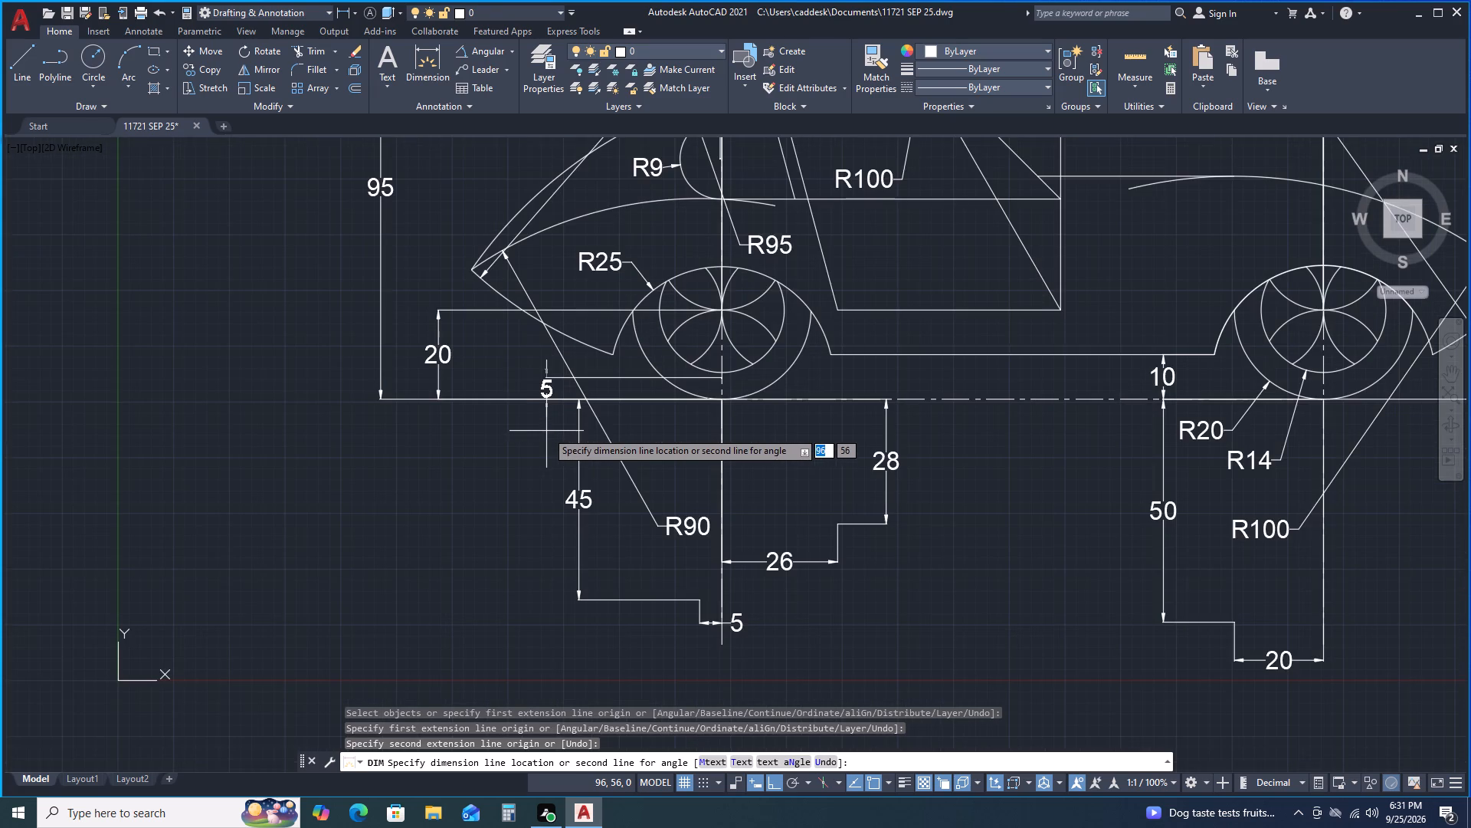
{"action": "left_click", "coordinate": [541, 411]}
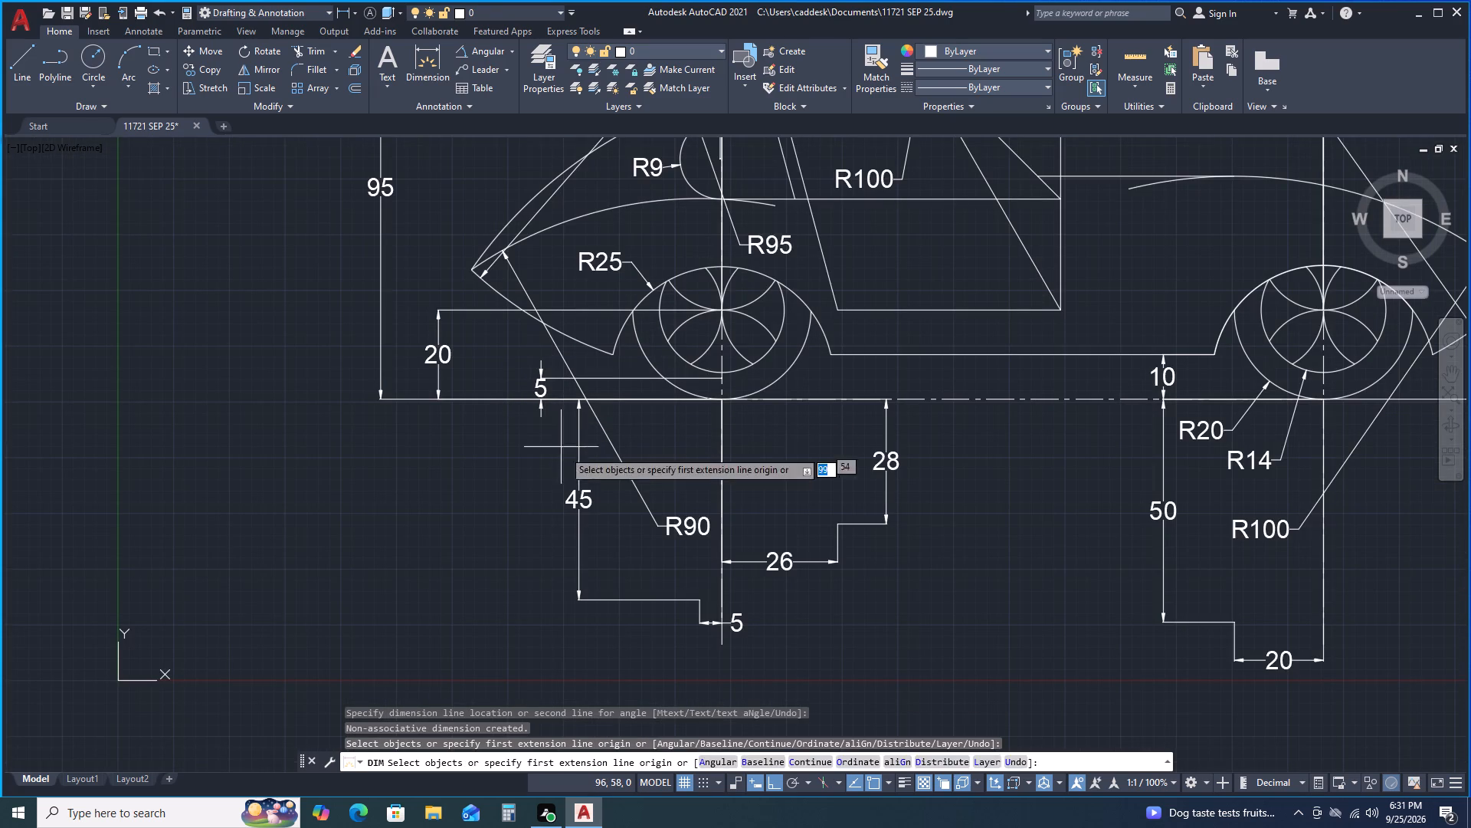
{"action": "key", "text": "Escape"}
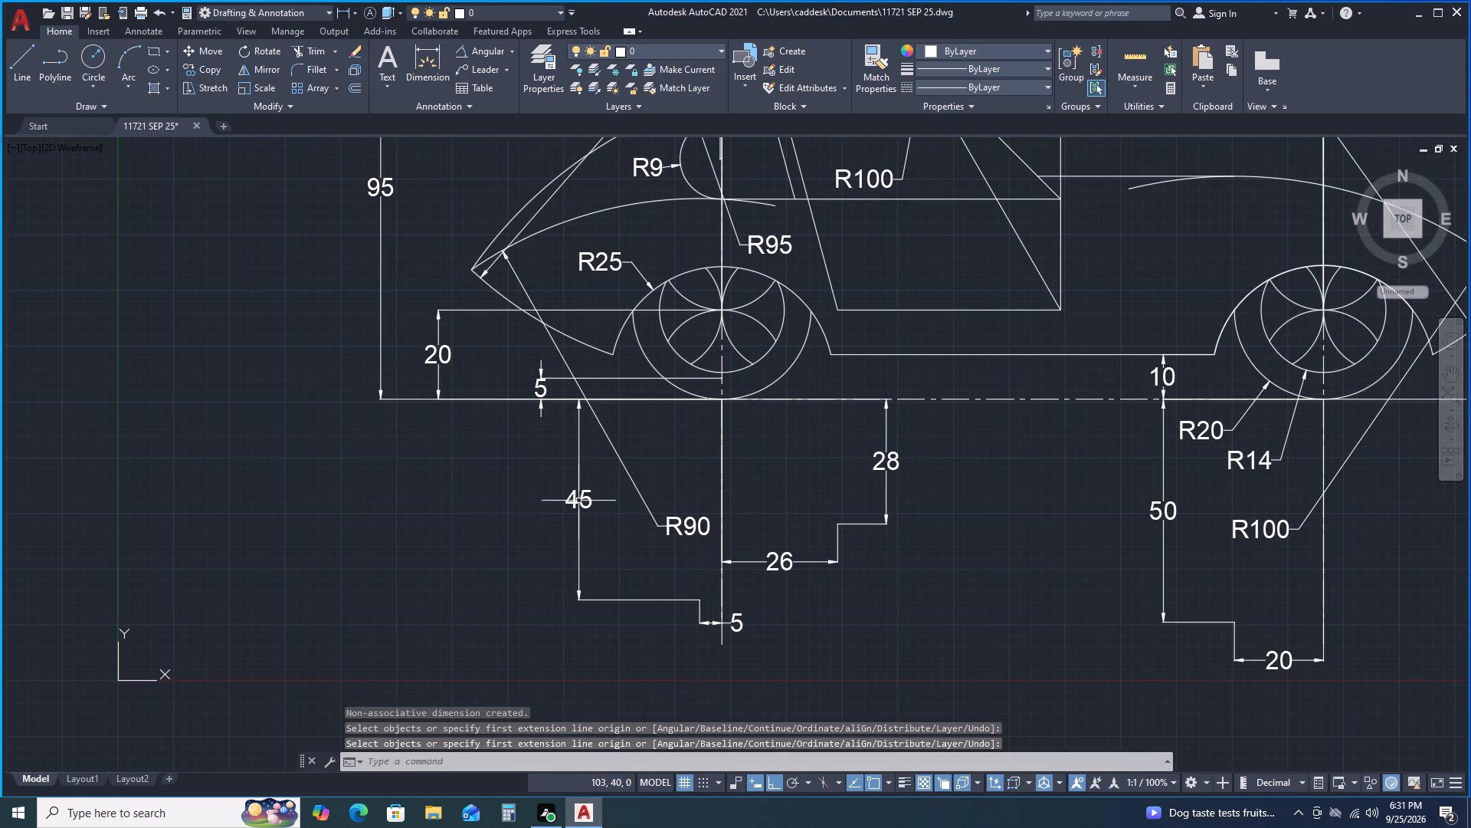
Stretch the 45 vertical dimension below the rear wheel backwards so its dimension line aligns with the short vertical dimension above it.
{"action": "left_click", "coordinate": [575, 498]}
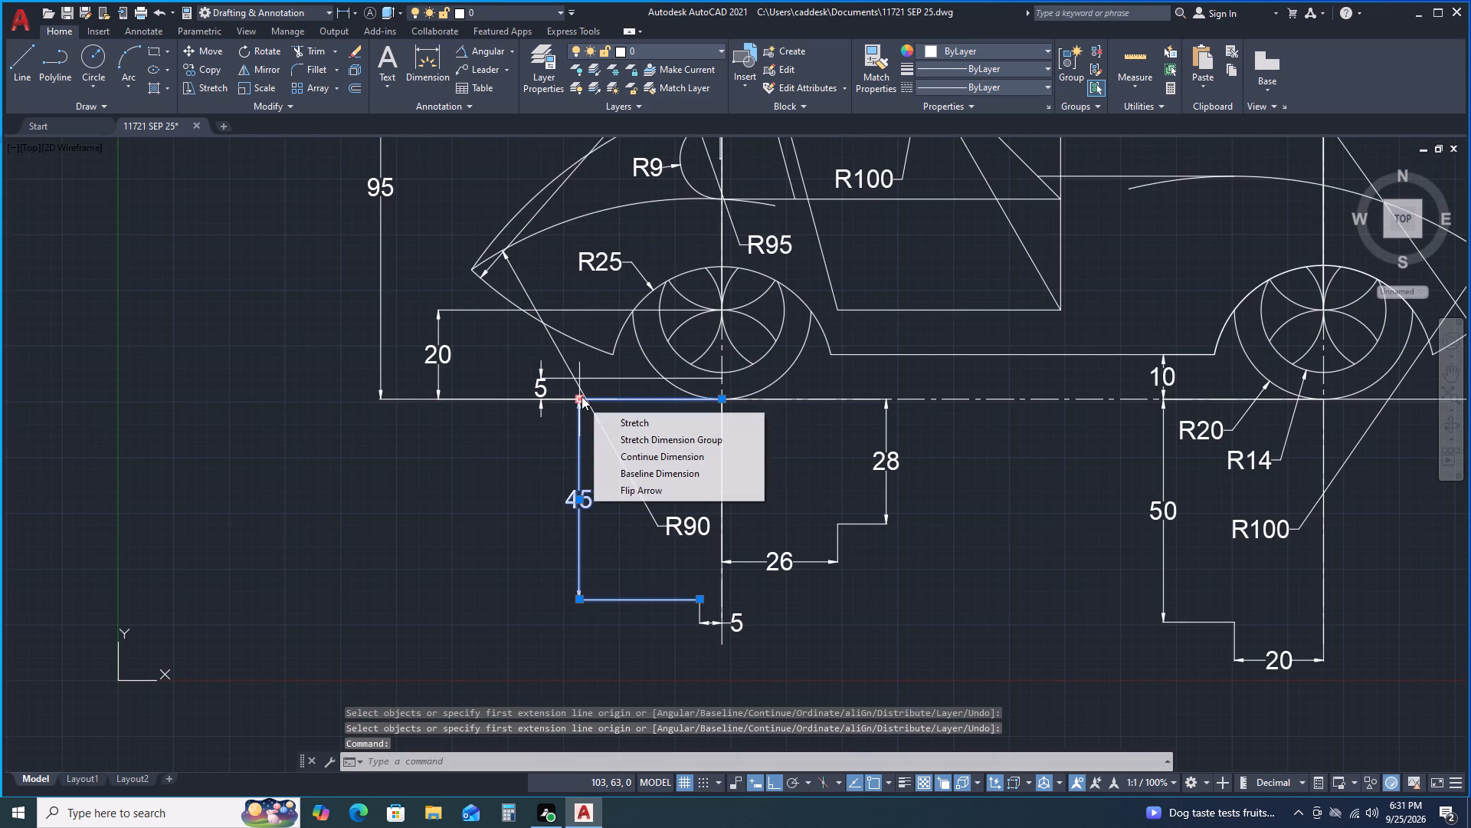
{"action": "left_click", "coordinate": [578, 399]}
{"action": "scroll", "coordinate": [533, 407], "scroll_direction": "up", "scroll_amount": 3}
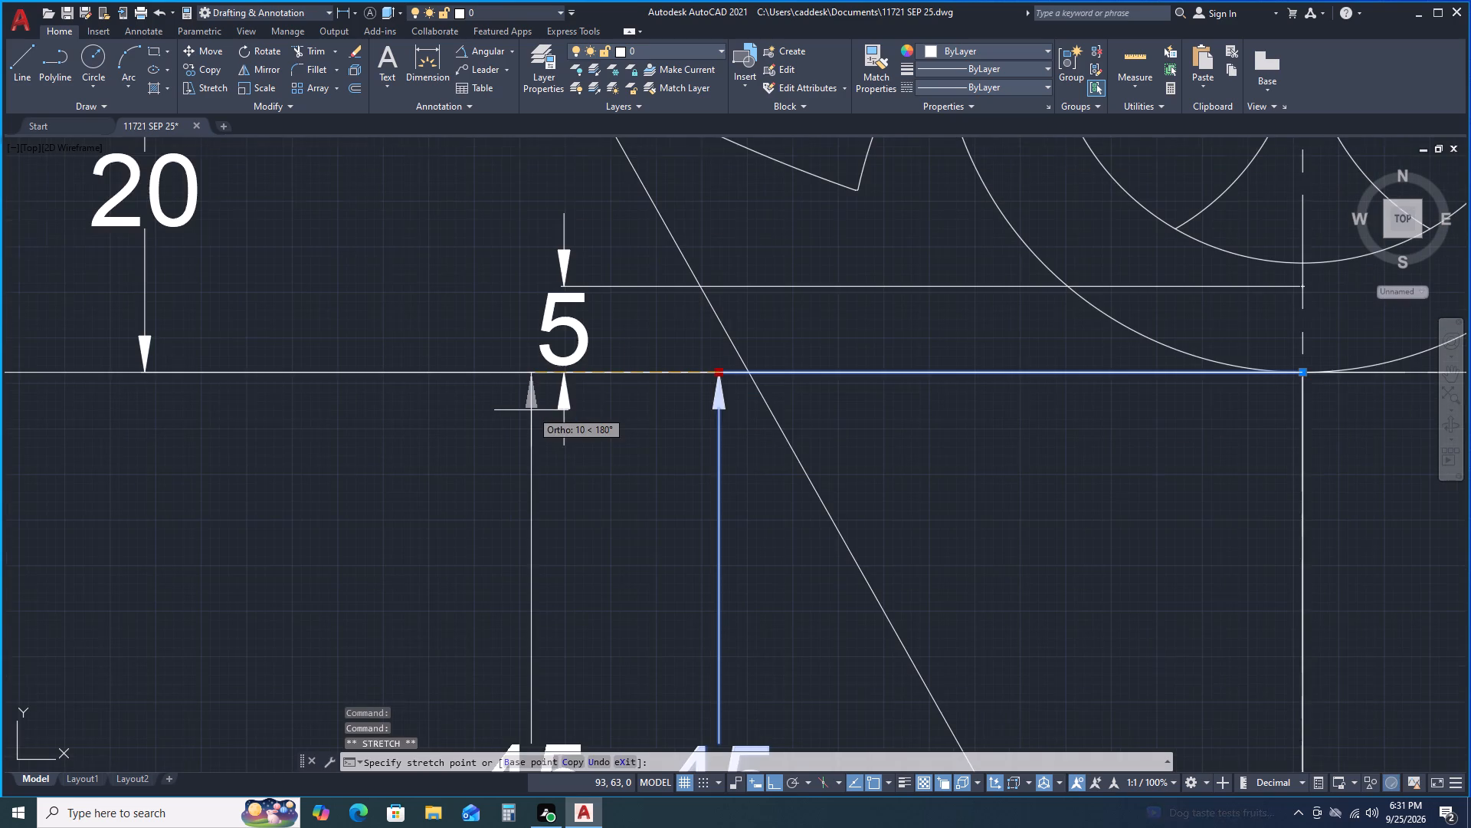
{"action": "left_click", "coordinate": [568, 376]}
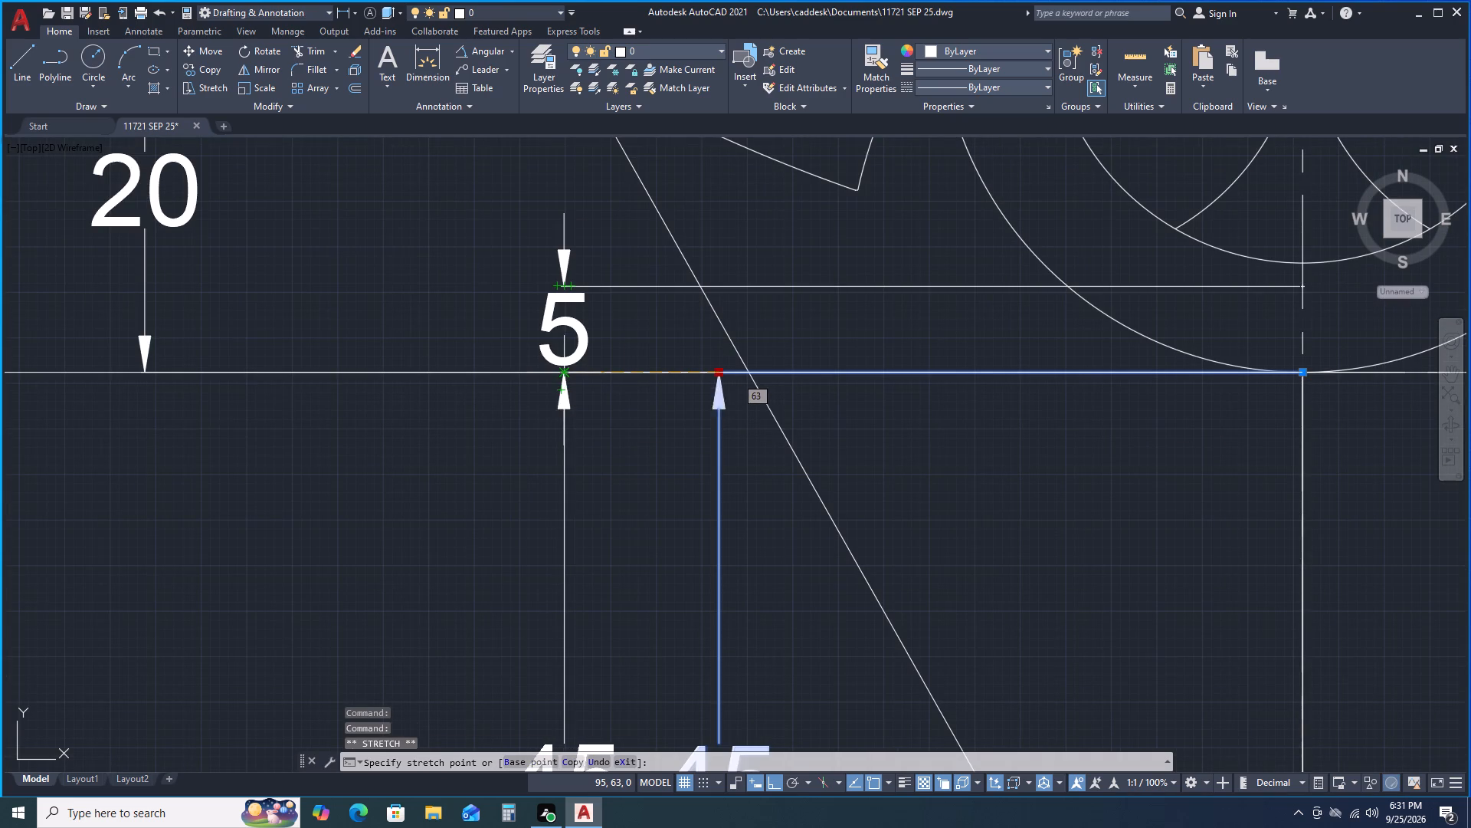
{"action": "scroll", "coordinate": [598, 380], "scroll_direction": "up", "scroll_amount": 1}
{"action": "scroll", "coordinate": [654, 380], "scroll_direction": "down", "scroll_amount": 1}
{"action": "scroll", "coordinate": [690, 380], "scroll_direction": "up", "scroll_amount": 1}
{"action": "scroll", "coordinate": [695, 381], "scroll_direction": "down", "scroll_amount": 2}
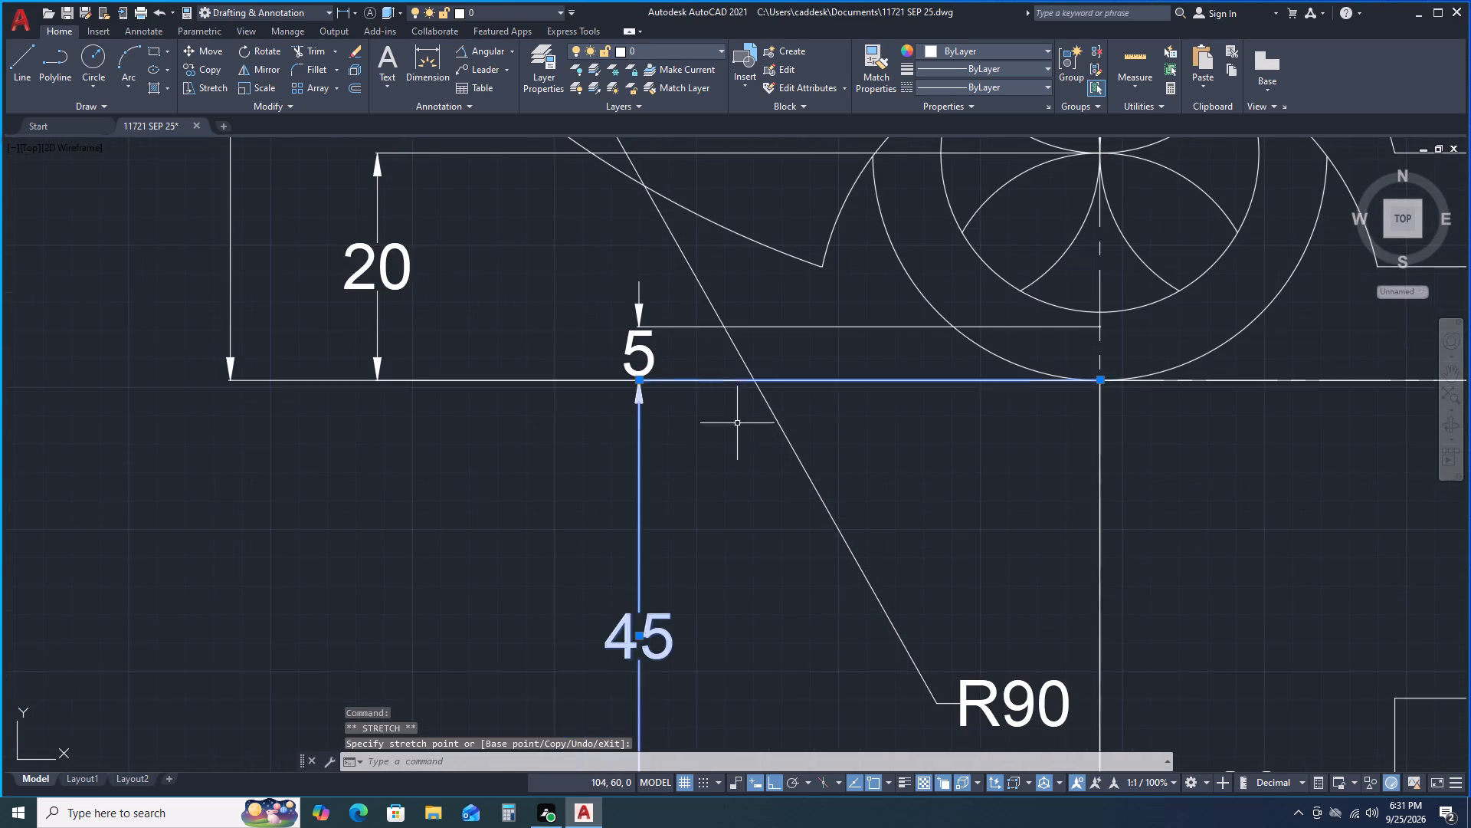
{"action": "key", "text": "Escape"}
{"action": "scroll", "coordinate": [724, 454], "scroll_direction": "down", "scroll_amount": 2}
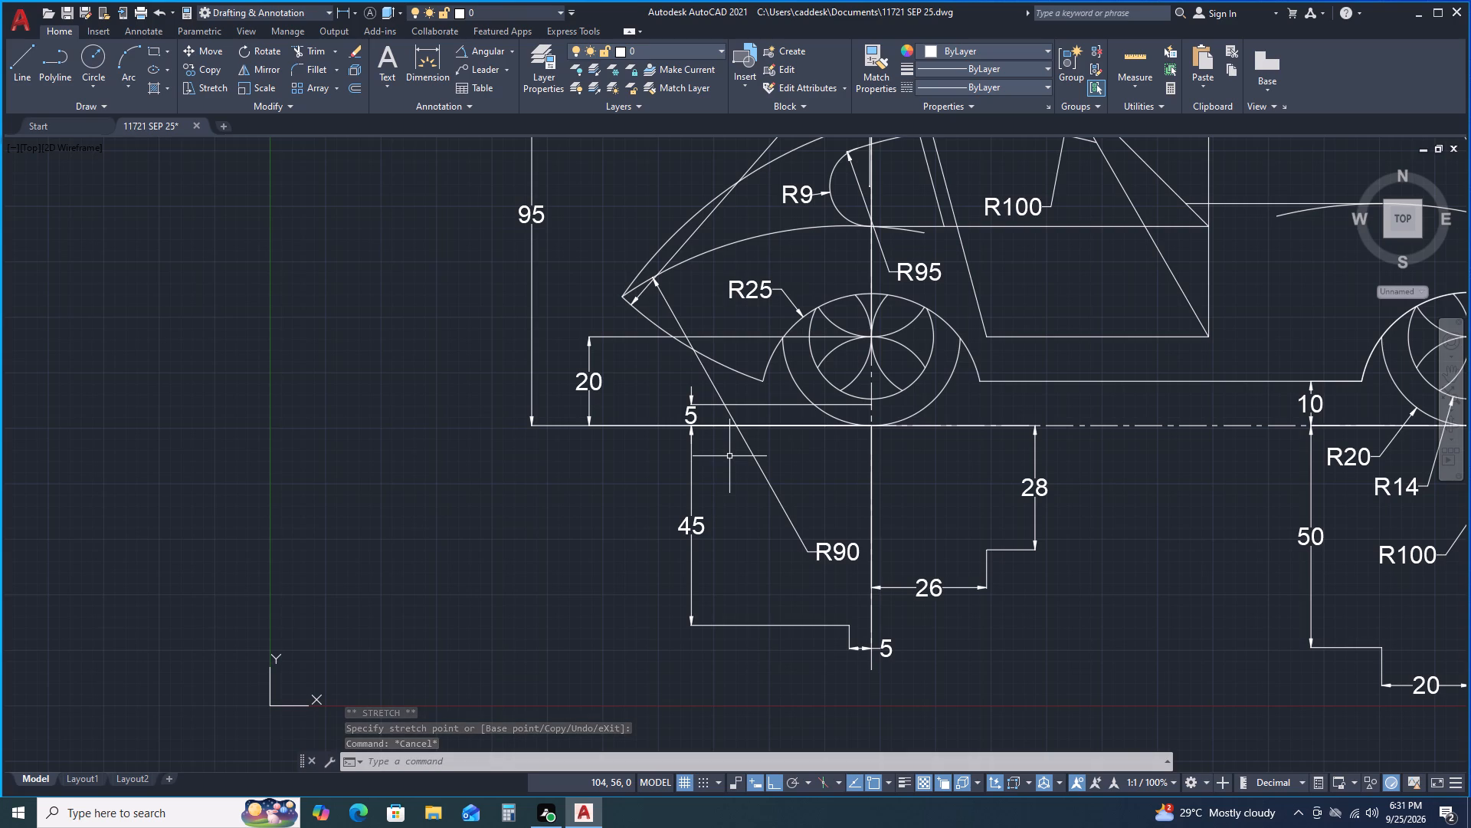
Examine the dimensioned outline car, especially the roof, window and windscreen area, for dimensions that are still missing.
{"action": "middle_click_drag", "start_coordinate": [1187, 592], "coordinate": [1089, 648]}
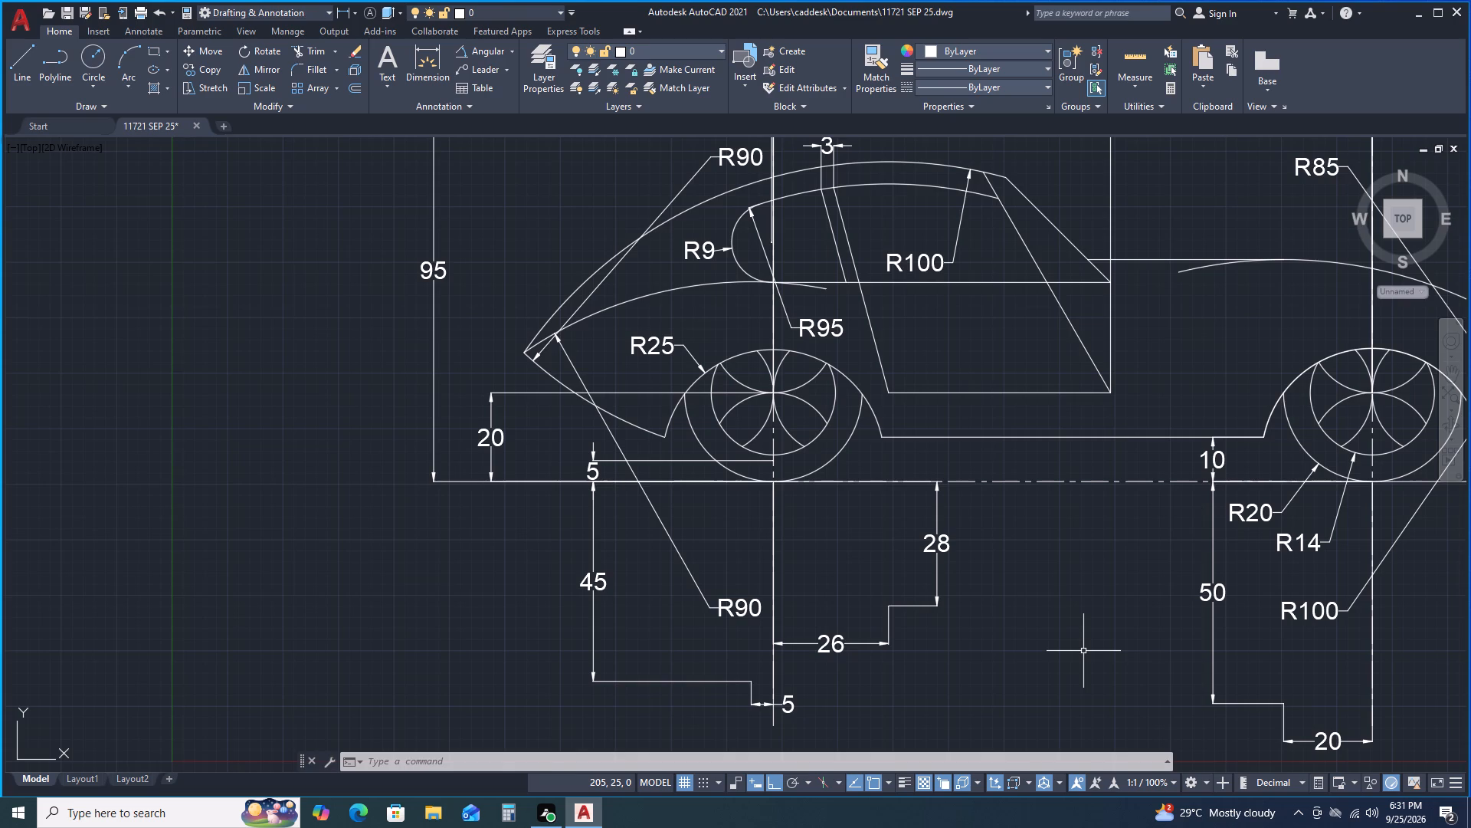
{"action": "scroll", "coordinate": [1267, 580], "scroll_direction": "up", "scroll_amount": 1}
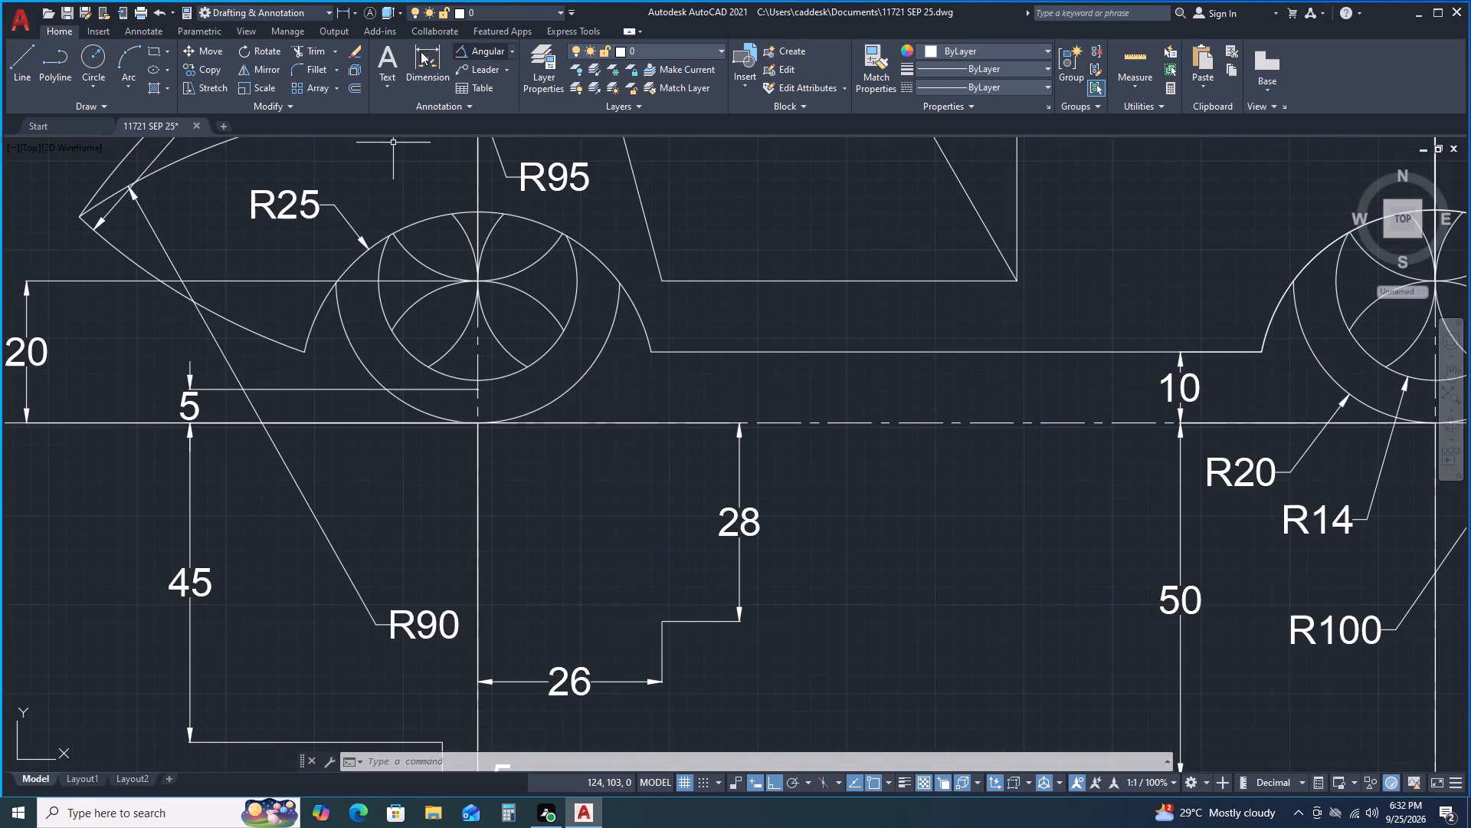
{"action": "scroll", "coordinate": [1204, 739], "scroll_direction": "down", "scroll_amount": 1}
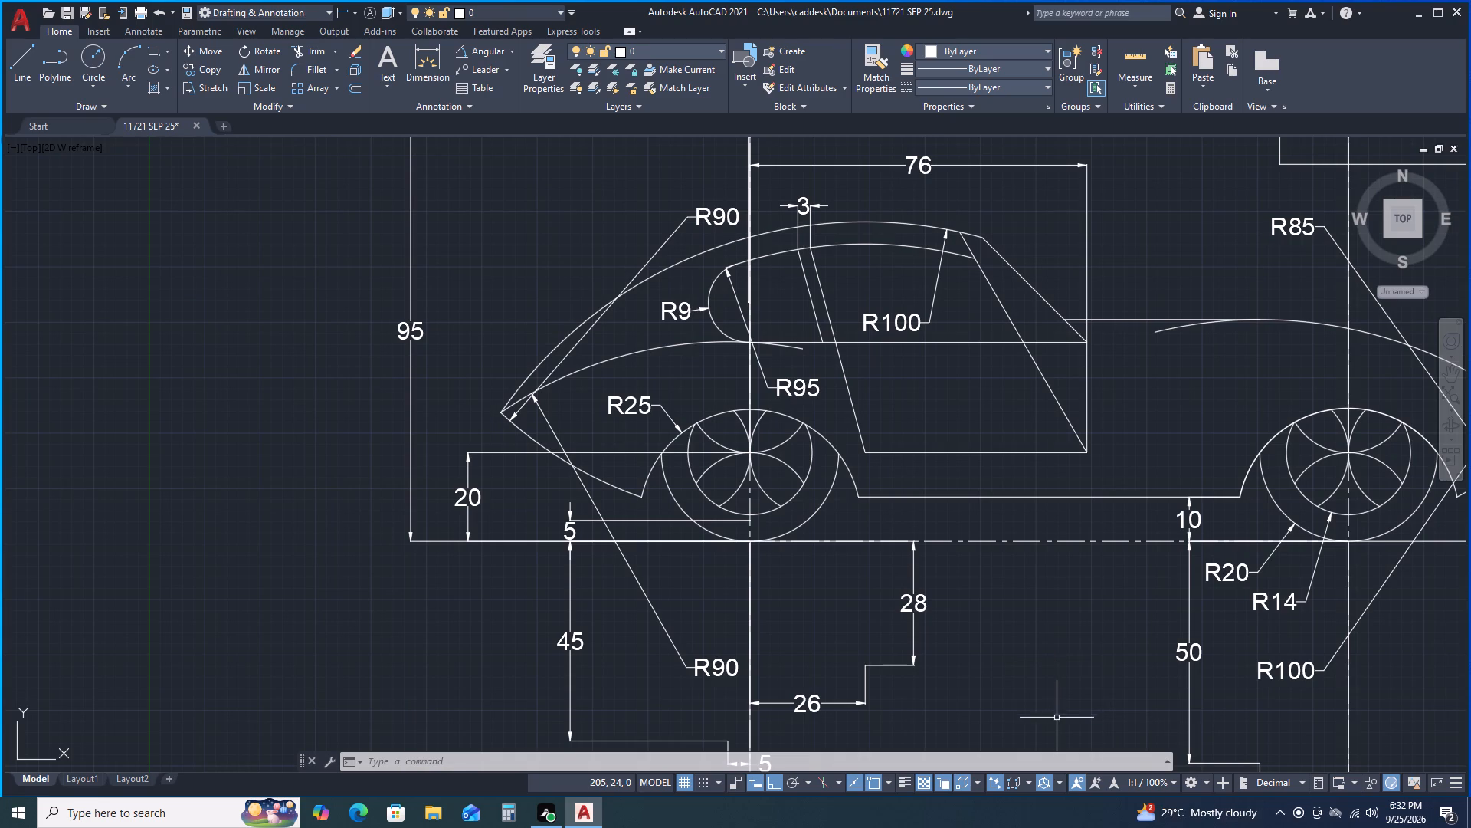
{"action": "scroll", "coordinate": [1045, 711], "scroll_direction": "down", "scroll_amount": 1}
{"action": "middle_click_drag", "start_coordinate": [1047, 694], "coordinate": [1037, 623]}
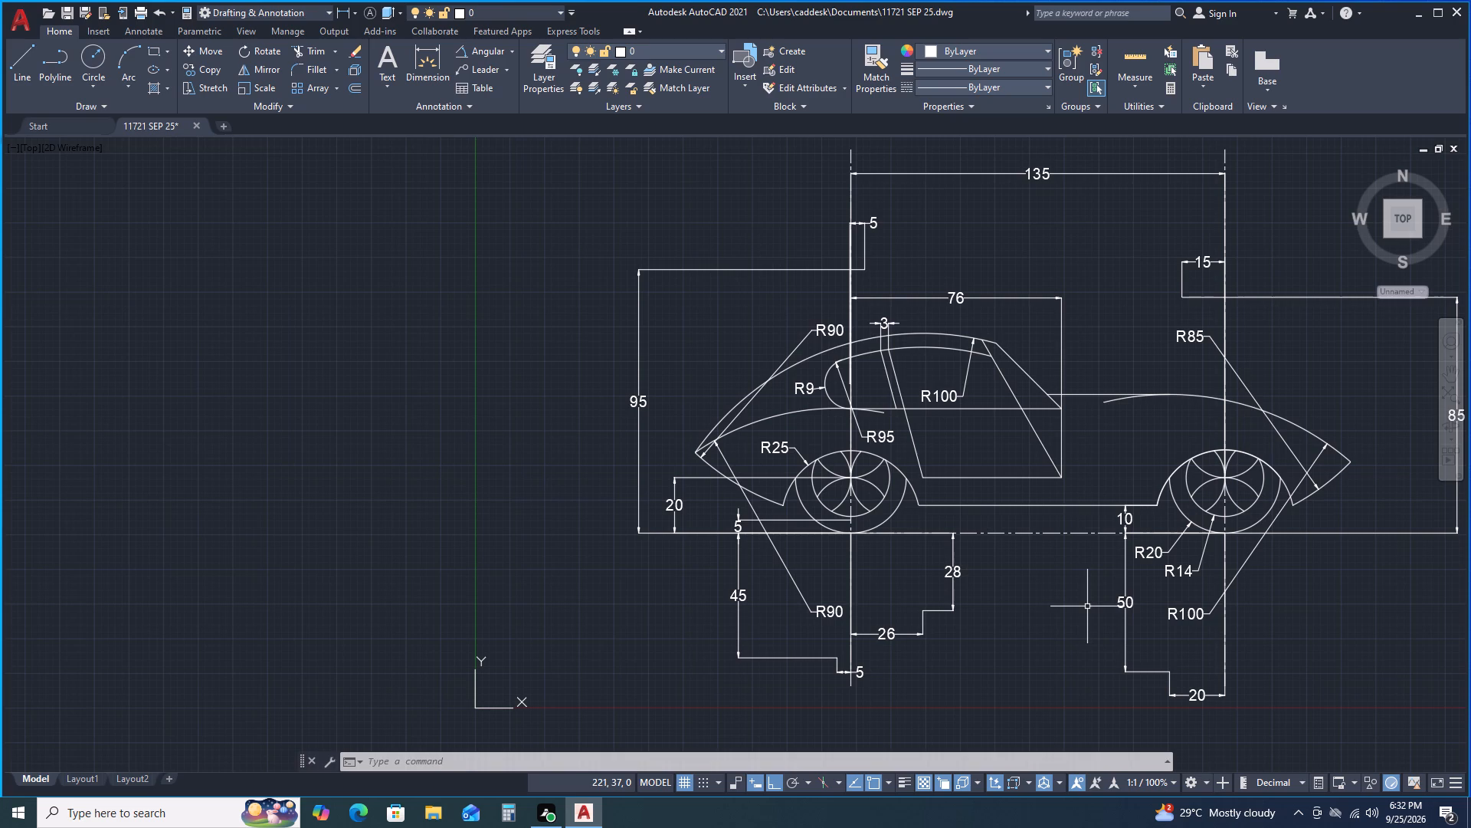
{"action": "middle_click_drag", "start_coordinate": [1283, 591], "coordinate": [1193, 596]}
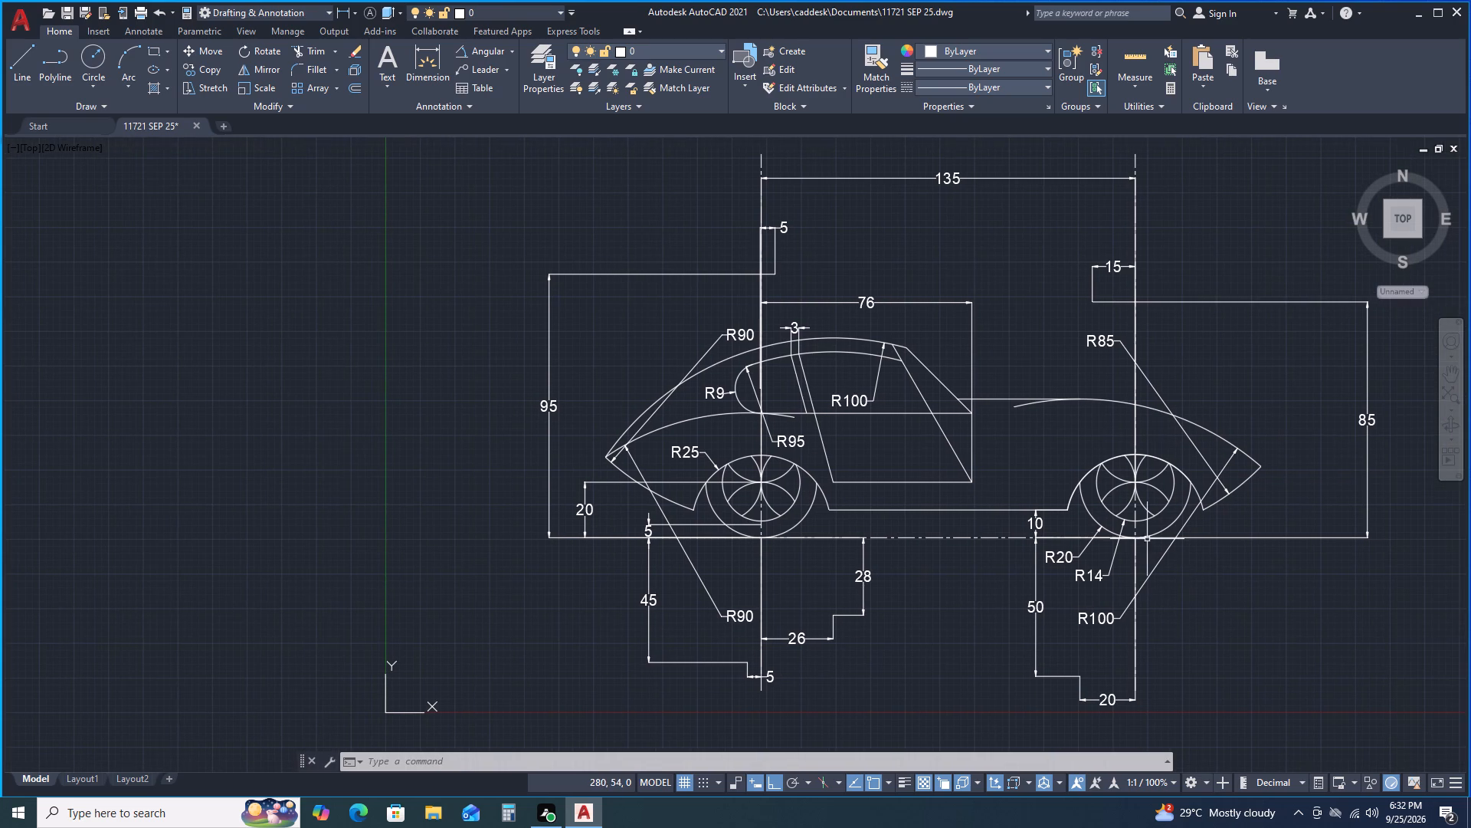
{"action": "scroll", "coordinate": [1002, 382], "scroll_direction": "down", "scroll_amount": 1}
{"action": "scroll", "coordinate": [1002, 382], "scroll_direction": "up", "scroll_amount": 1}
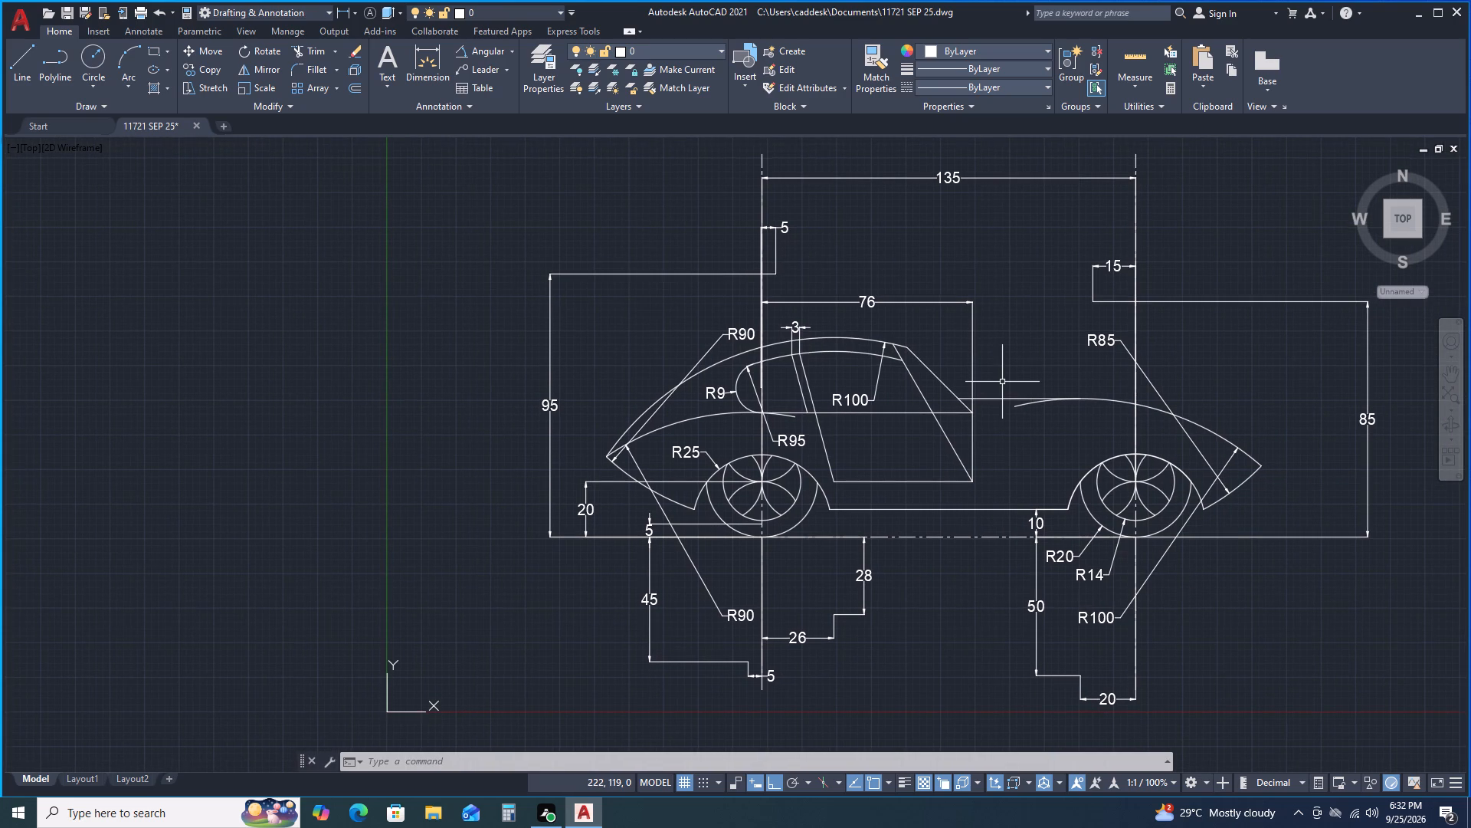
{"action": "scroll", "coordinate": [1002, 382], "scroll_direction": "up", "scroll_amount": 2}
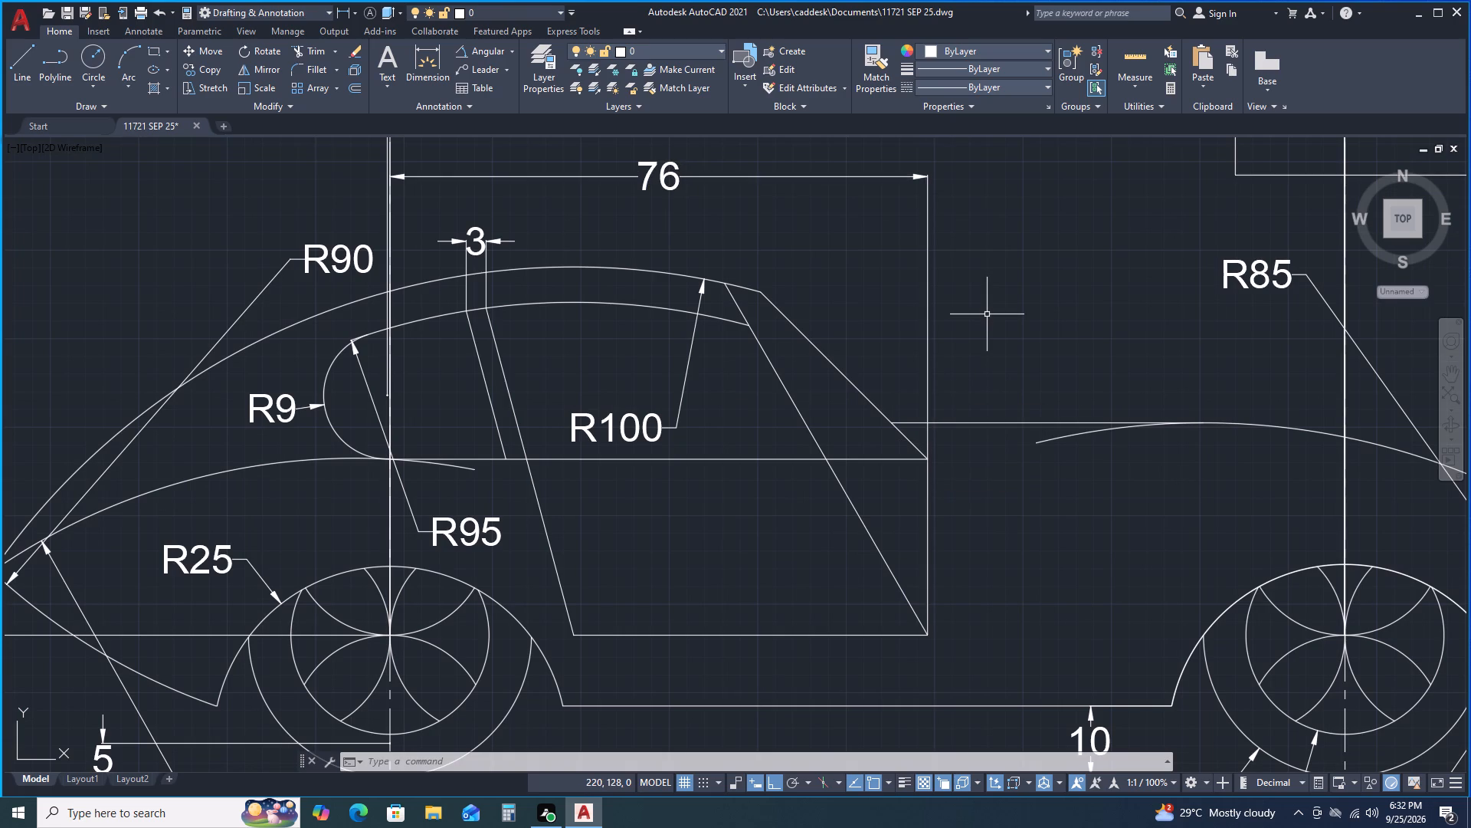
{"action": "scroll", "coordinate": [739, 273], "scroll_direction": "up", "scroll_amount": 1}
{"action": "scroll", "coordinate": [690, 316], "scroll_direction": "down", "scroll_amount": 1}
{"action": "scroll", "coordinate": [699, 316], "scroll_direction": "up", "scroll_amount": 1}
{"action": "scroll", "coordinate": [705, 319], "scroll_direction": "down", "scroll_amount": 1}
{"action": "scroll", "coordinate": [739, 373], "scroll_direction": "down", "scroll_amount": 2}
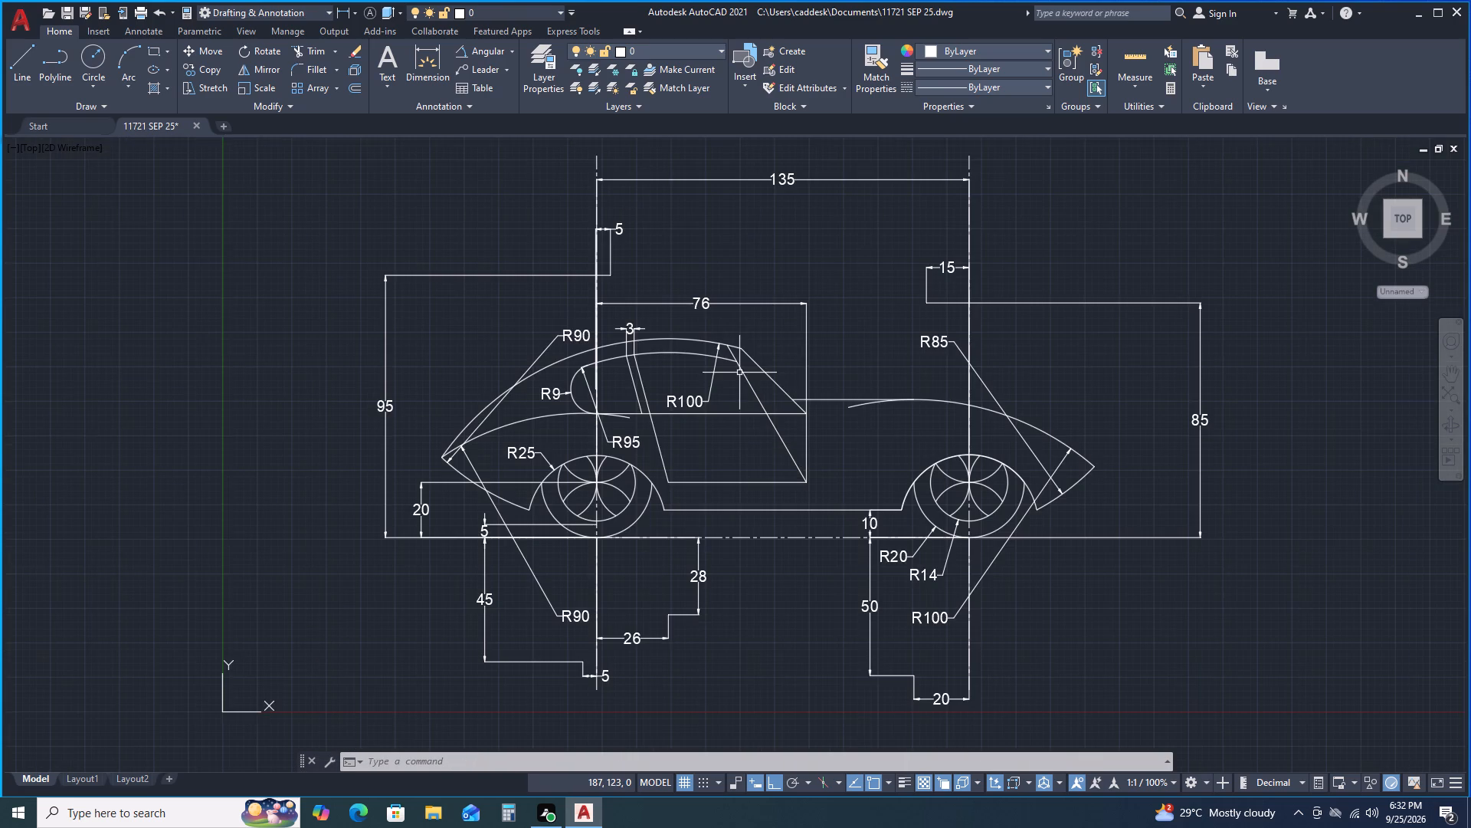
{"action": "key", "text": "Escape"}
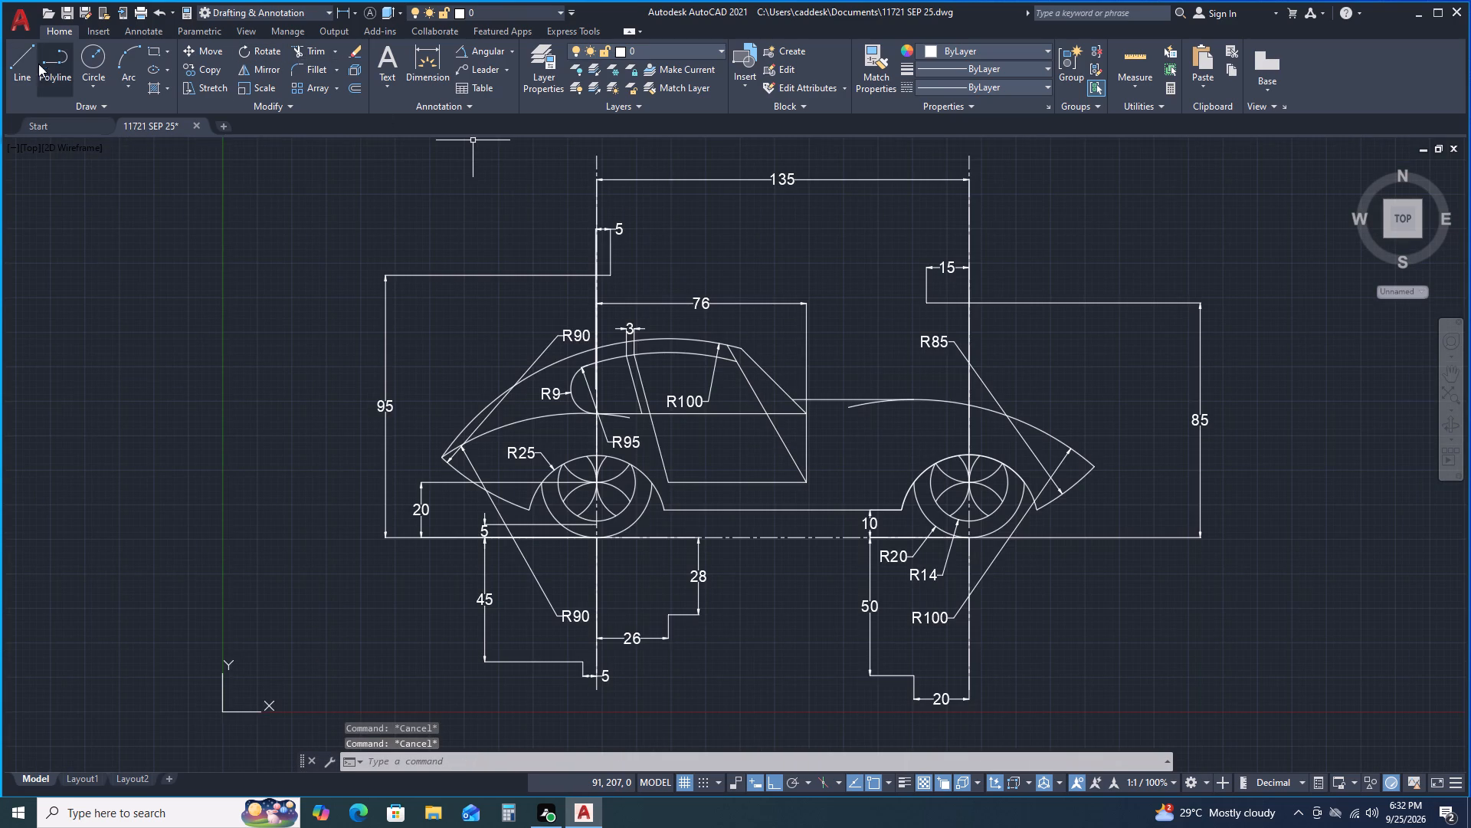
Draw a vertical reference line about 85 units long upward from the door's lower front corner.
{"action": "left_click", "coordinate": [29, 58]}
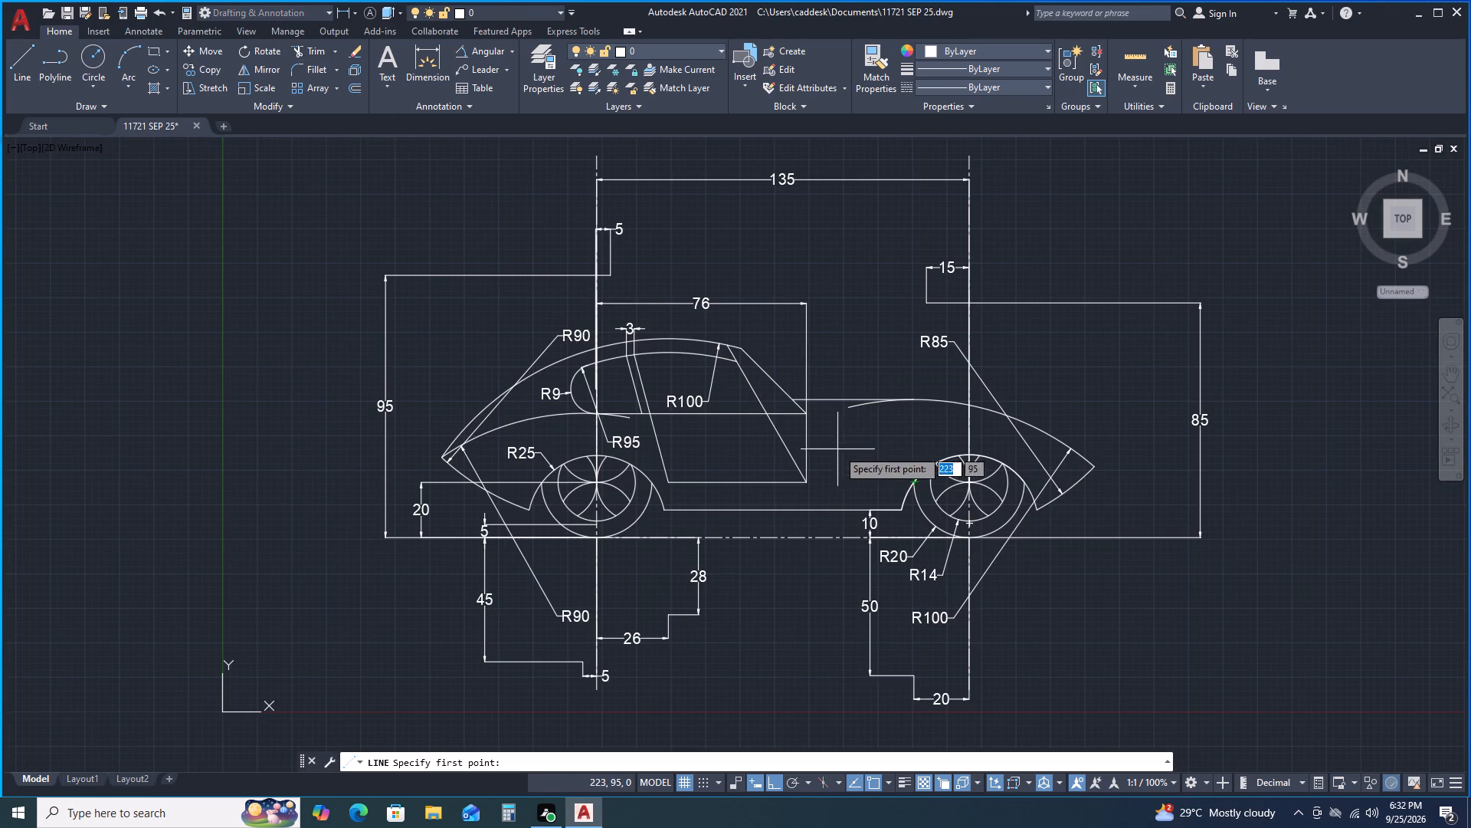
{"action": "left_click", "coordinate": [804, 482]}
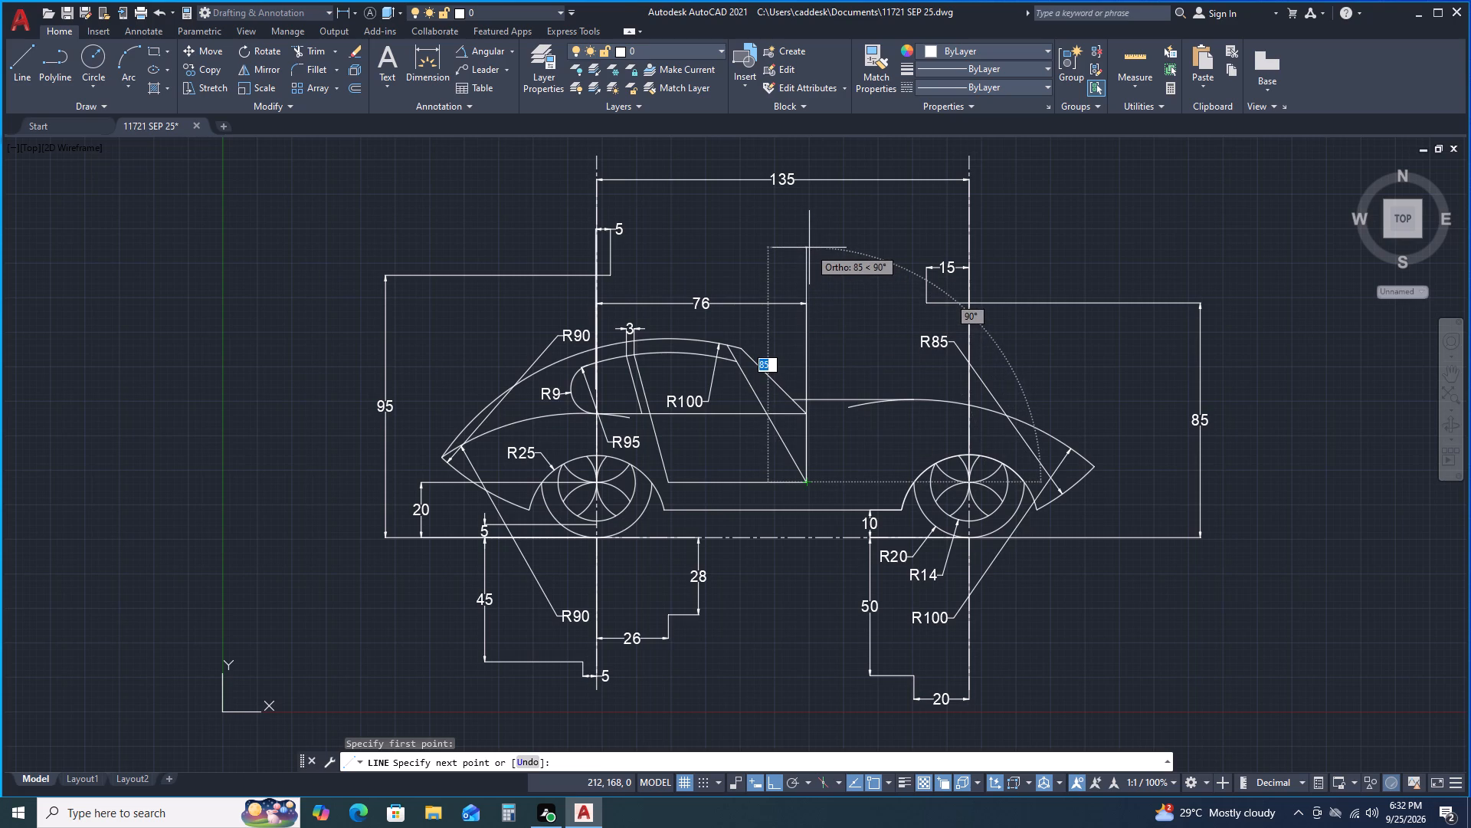
{"action": "left_click", "coordinate": [809, 248]}
{"action": "key", "text": "space"}
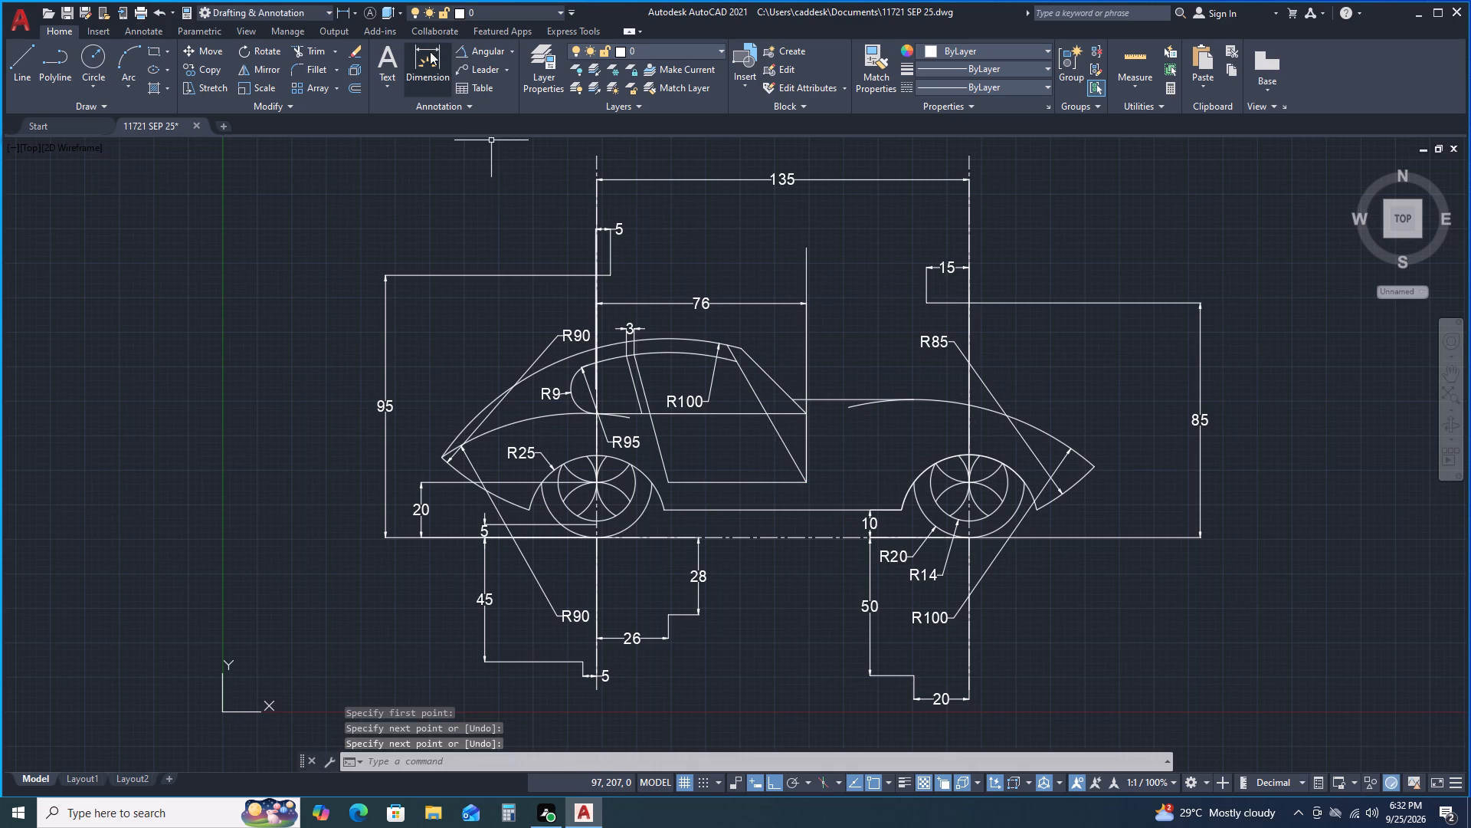
Add an angular dimension between the vertical reference line and the sloping windscreen line, placing it just above the bonnet line.
{"action": "left_click", "coordinate": [430, 51]}
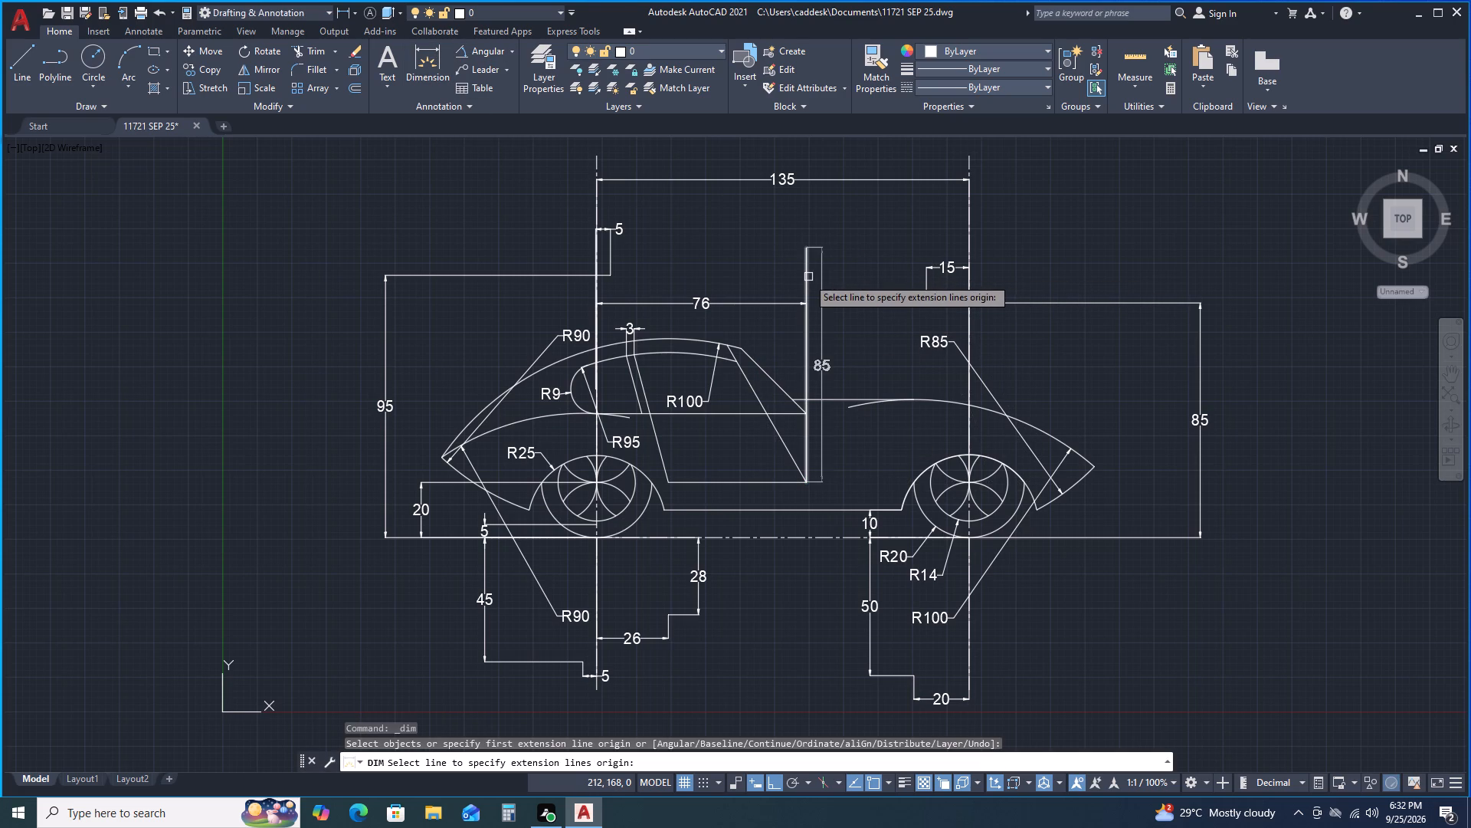
{"action": "scroll", "coordinate": [806, 278], "scroll_direction": "up", "scroll_amount": 2}
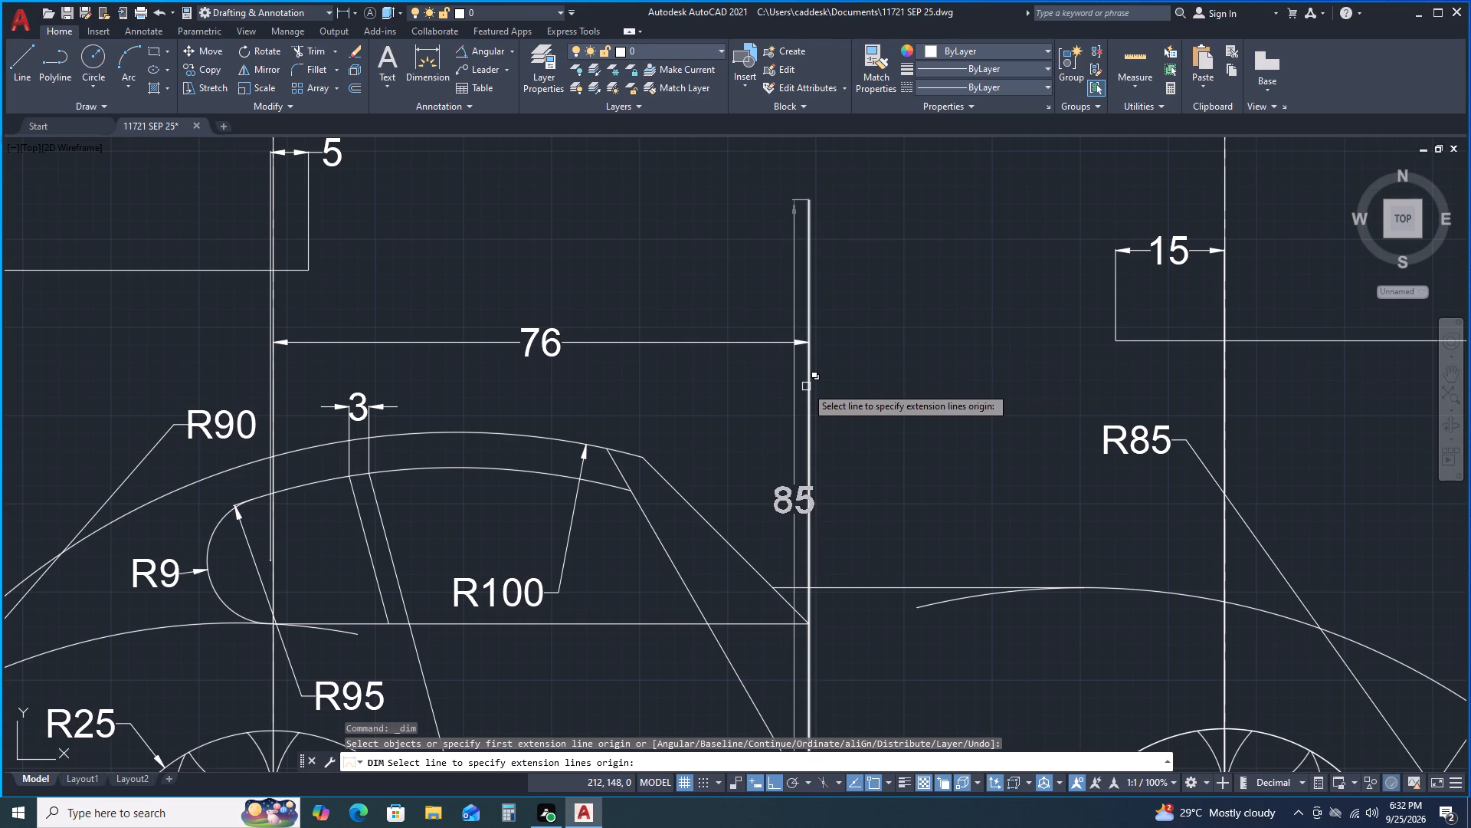
{"action": "scroll", "coordinate": [806, 386], "scroll_direction": "down", "scroll_amount": 2}
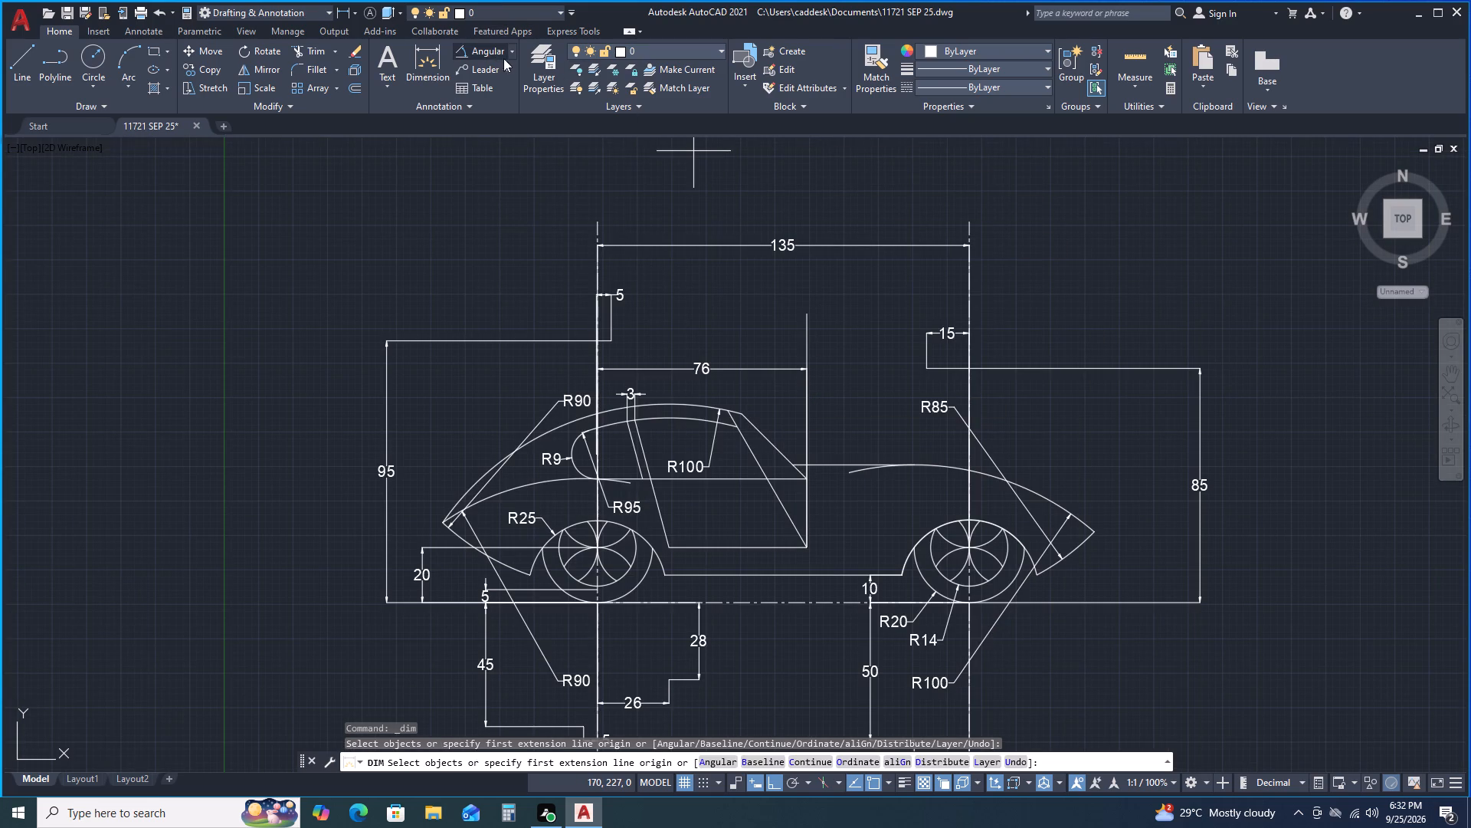
{"action": "left_click", "coordinate": [499, 51]}
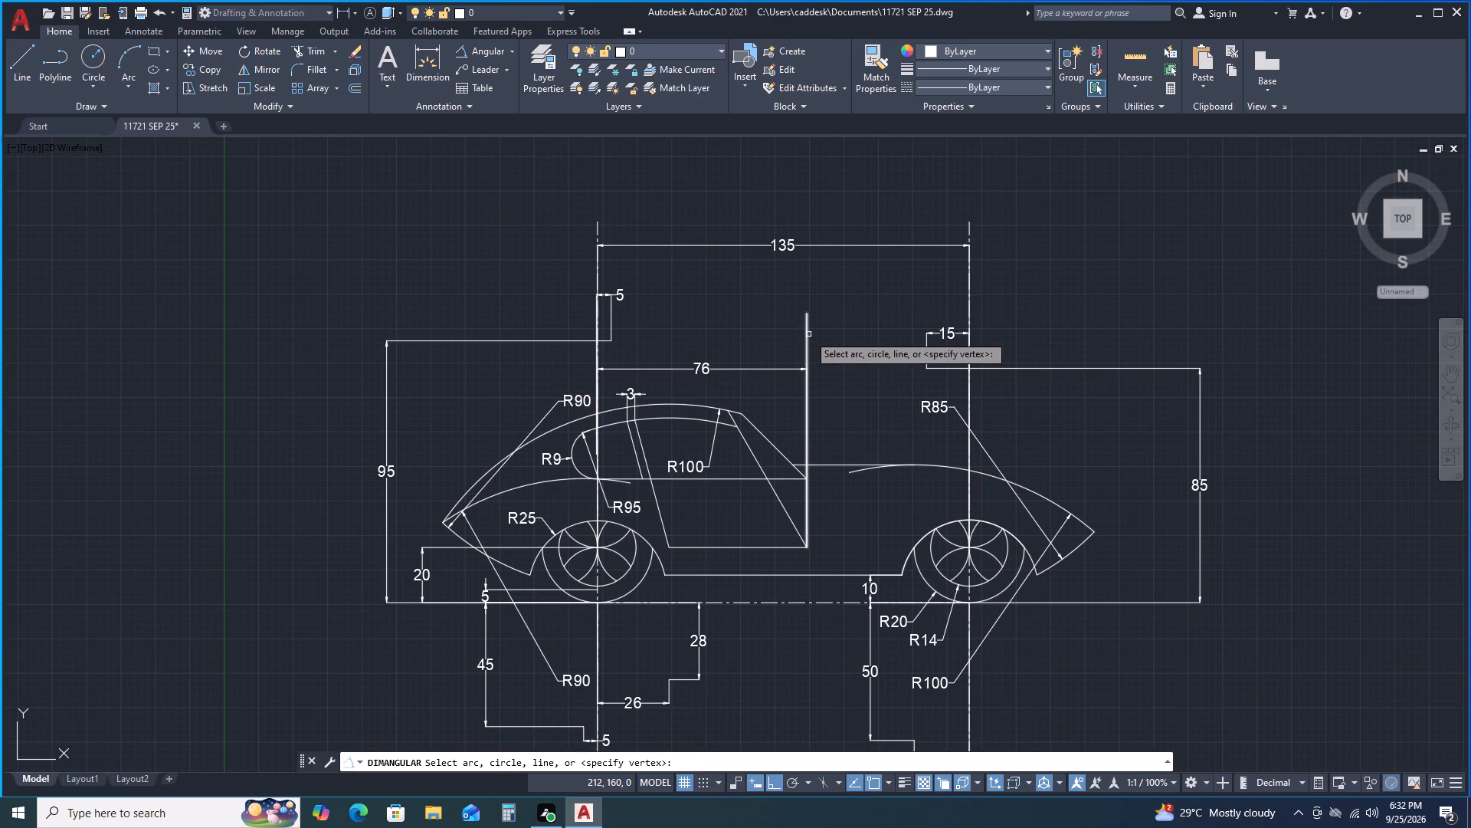
{"action": "left_click", "coordinate": [808, 334]}
{"action": "left_click", "coordinate": [778, 451]}
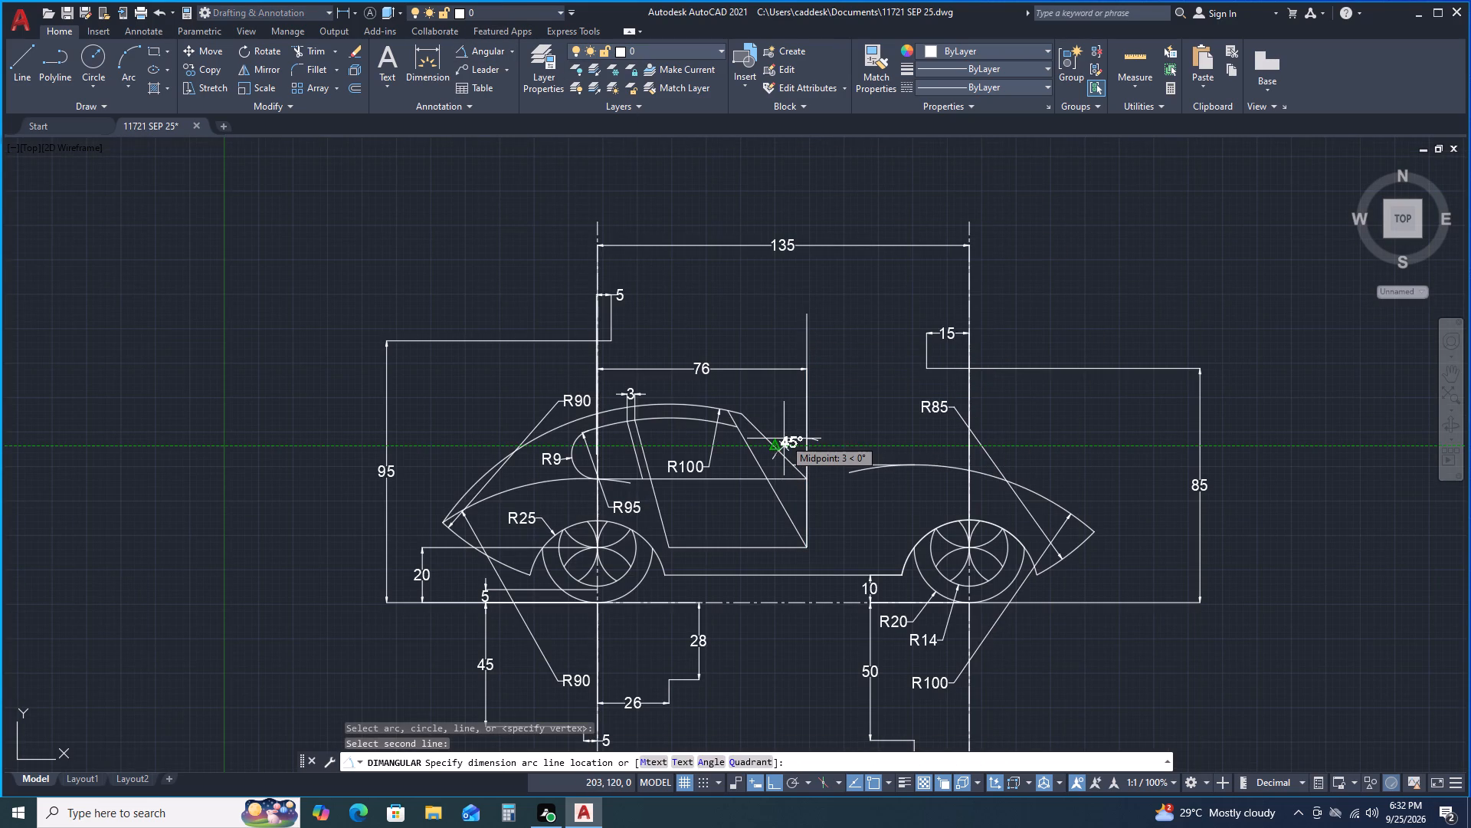
{"action": "scroll", "coordinate": [784, 439], "scroll_direction": "up", "scroll_amount": 1}
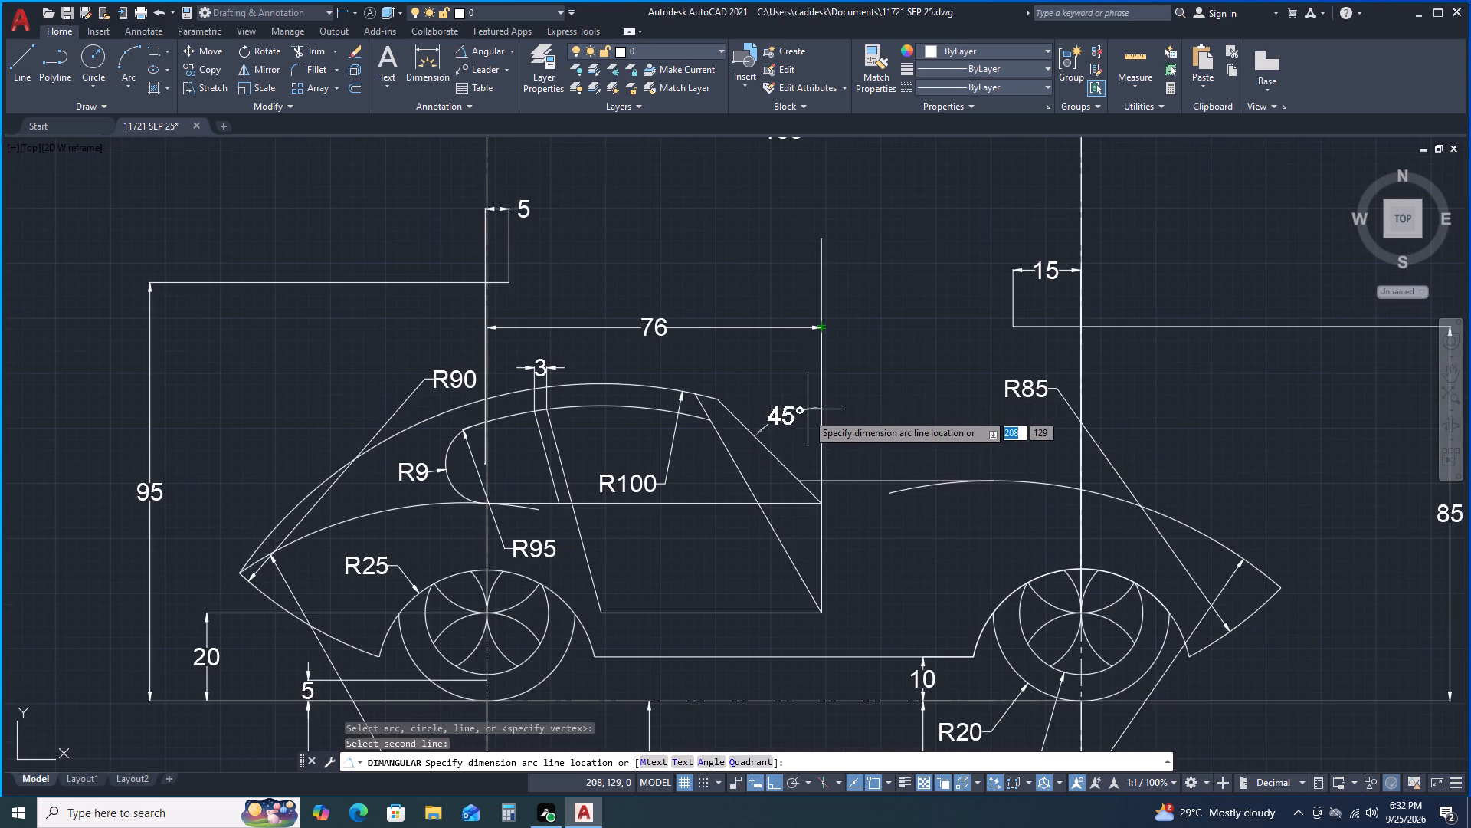
{"action": "left_click", "coordinate": [807, 436]}
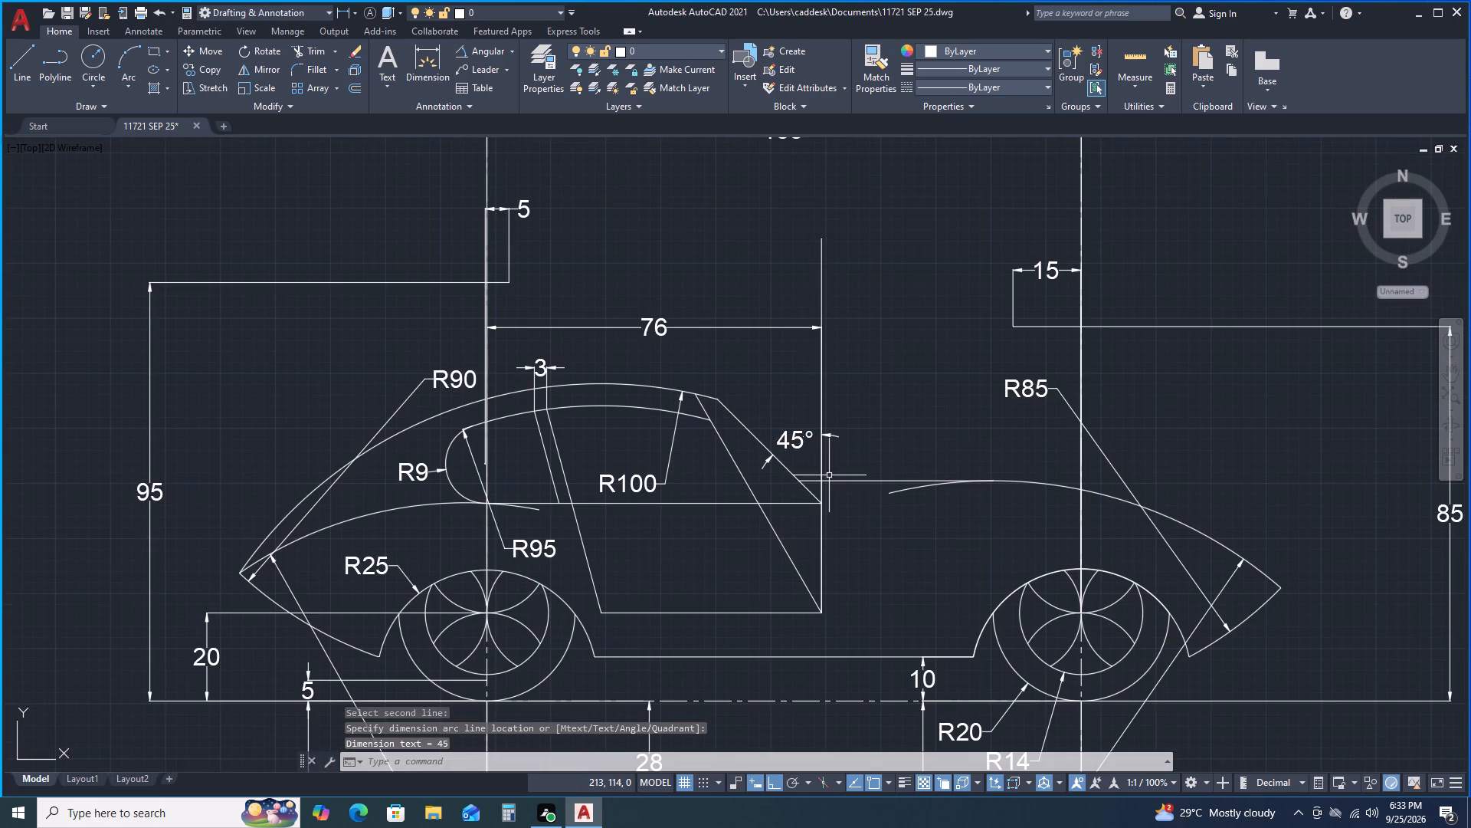
Add an angular dimension between the vertical reference line and the door's sloping front edge, placing it below the window sill line.
{"action": "key", "text": "space"}
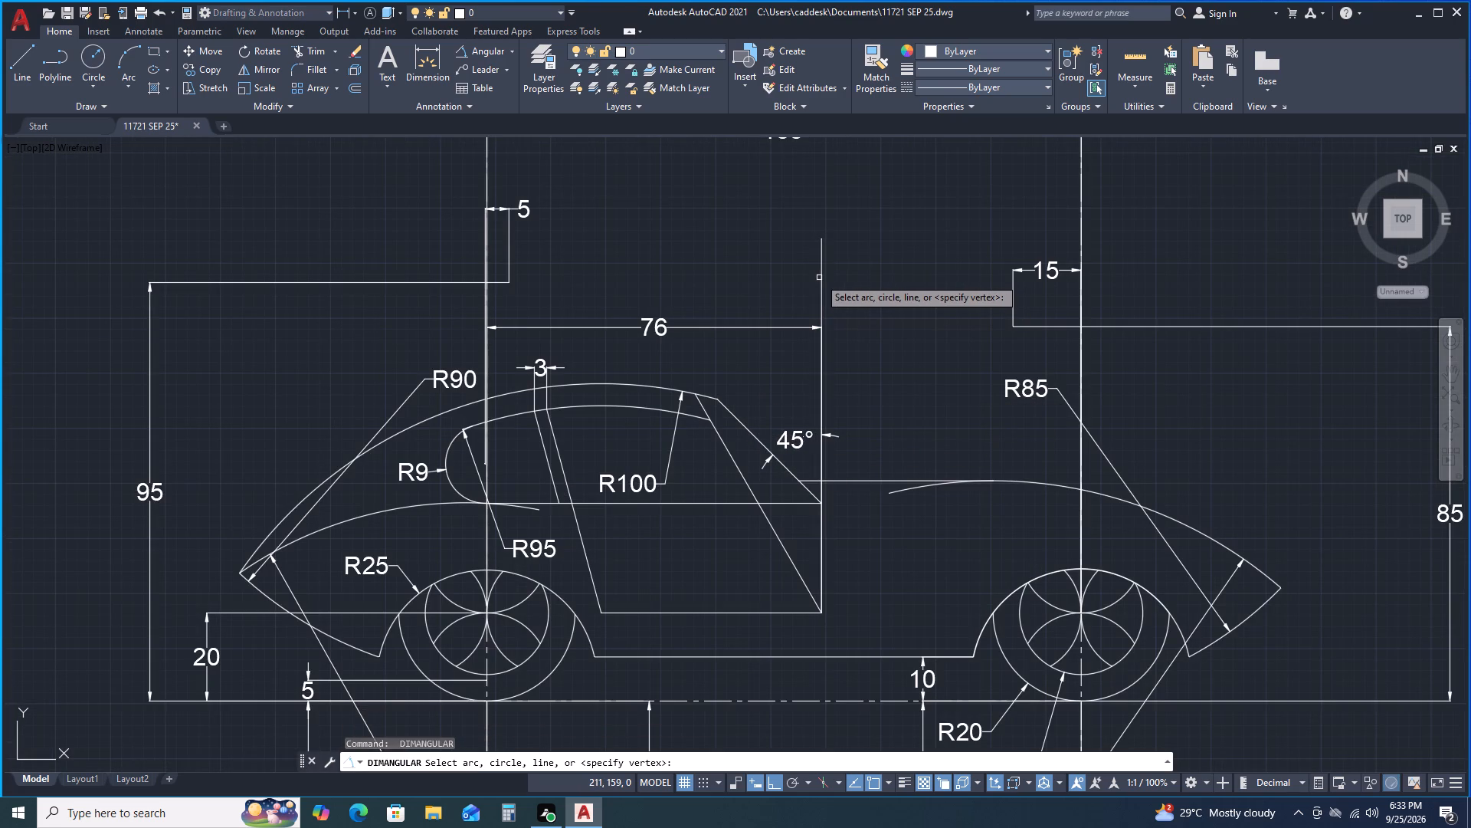
{"action": "left_click", "coordinate": [819, 278]}
{"action": "key", "text": "space"}
{"action": "key", "text": "space"}
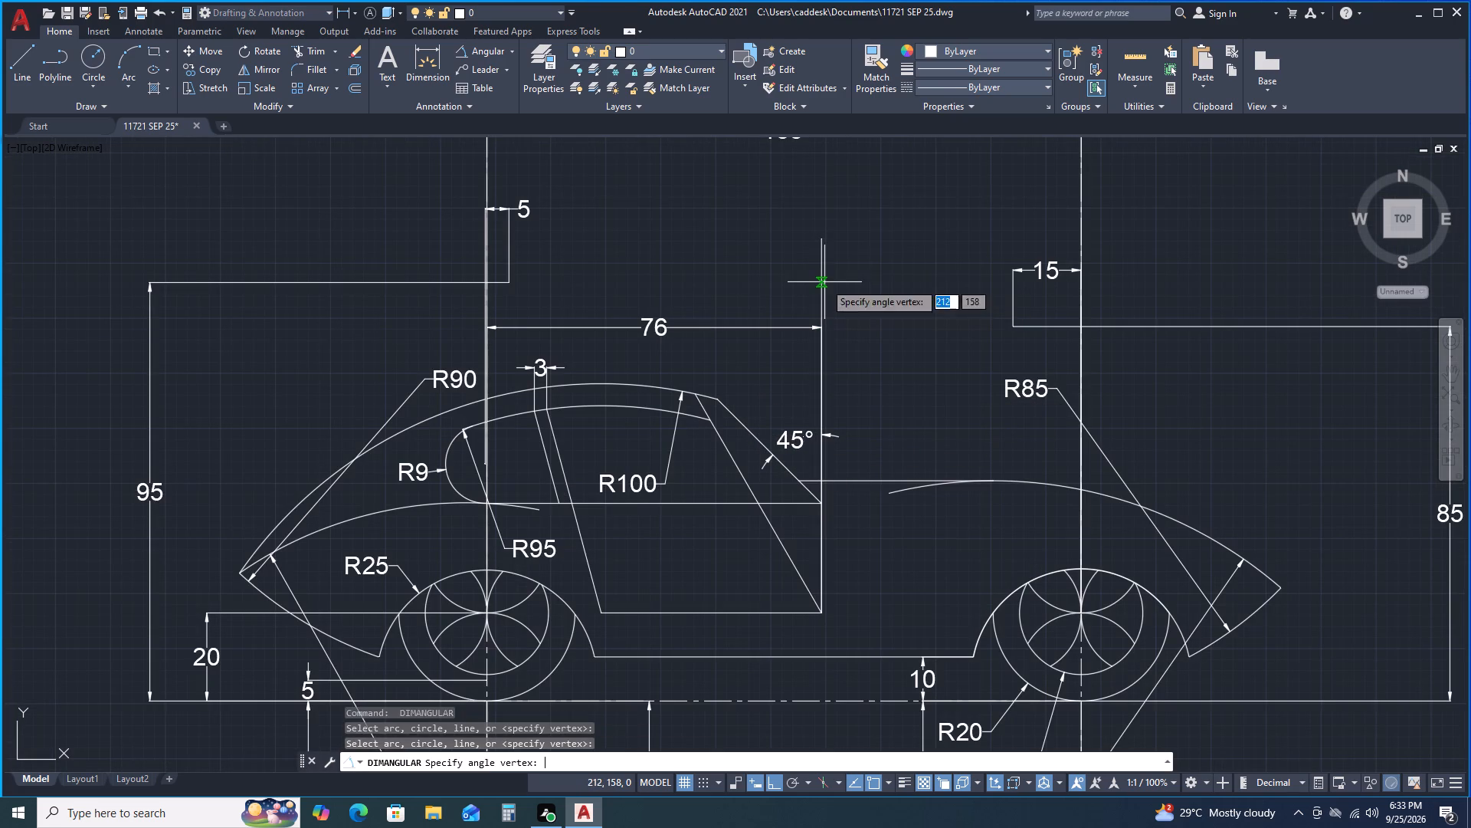
{"action": "key", "text": "space"}
{"action": "left_click", "coordinate": [823, 294]}
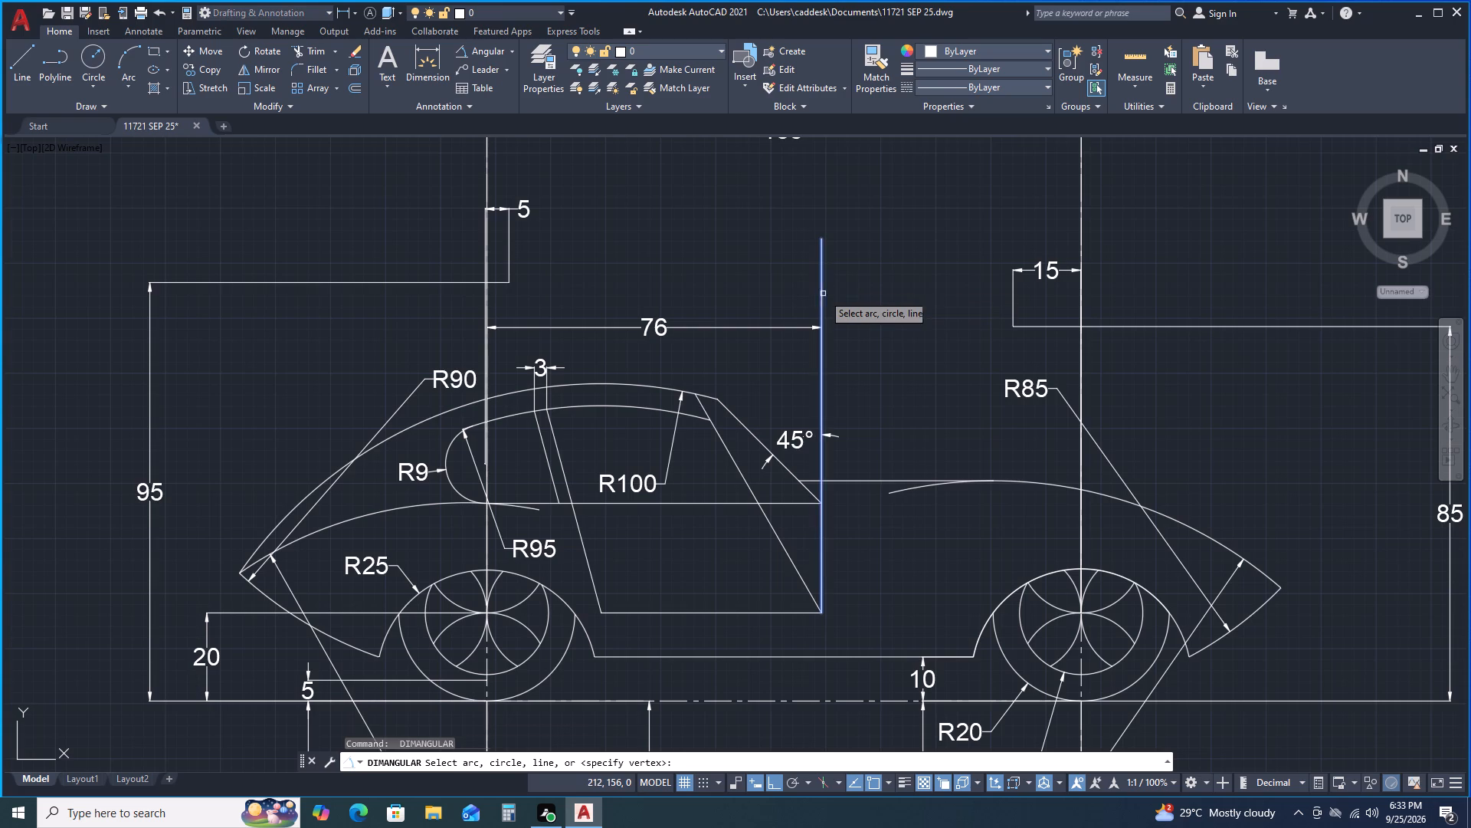
{"action": "left_click", "coordinate": [791, 557]}
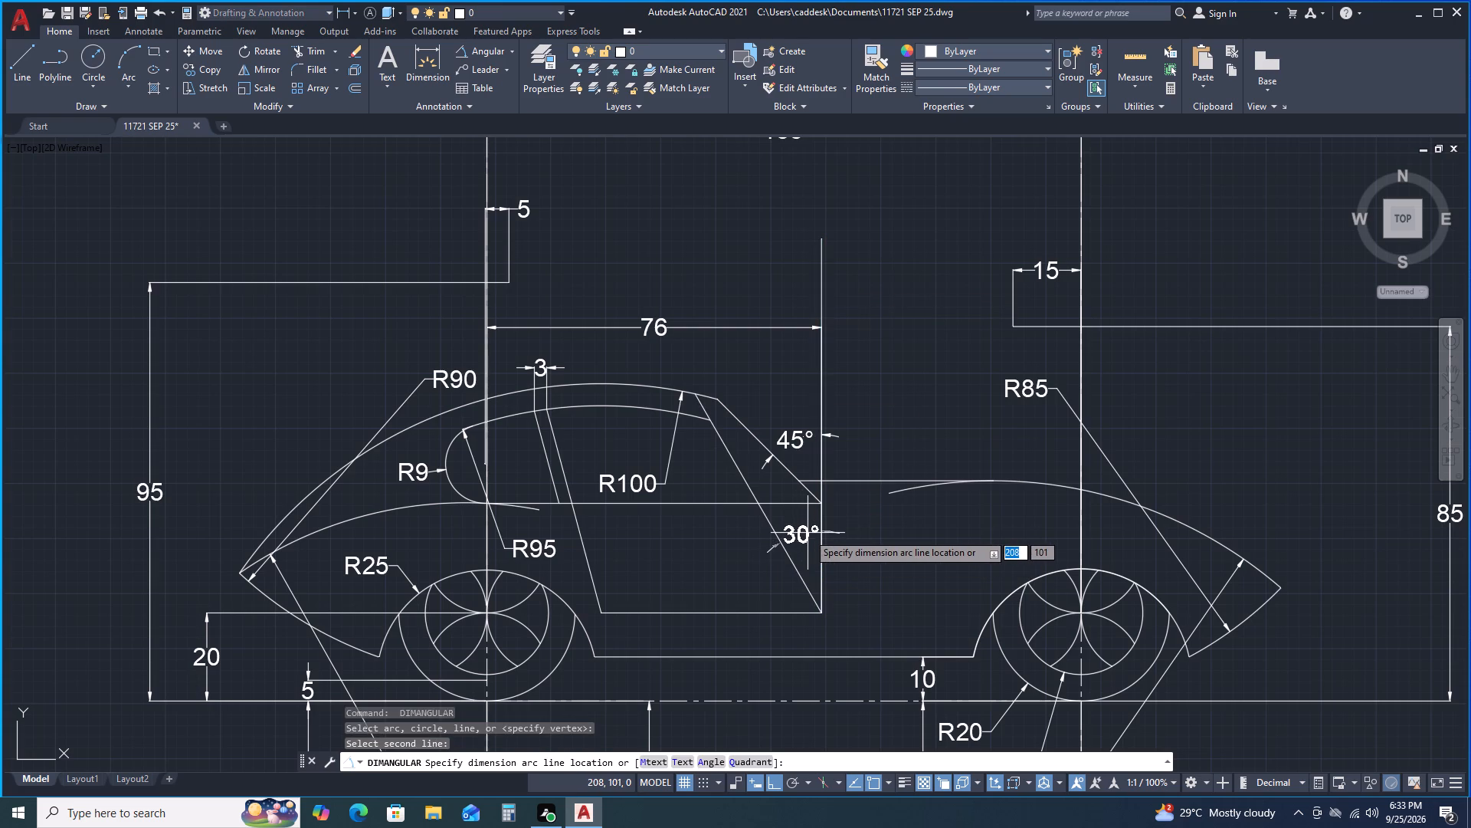
{"action": "left_click", "coordinate": [808, 533]}
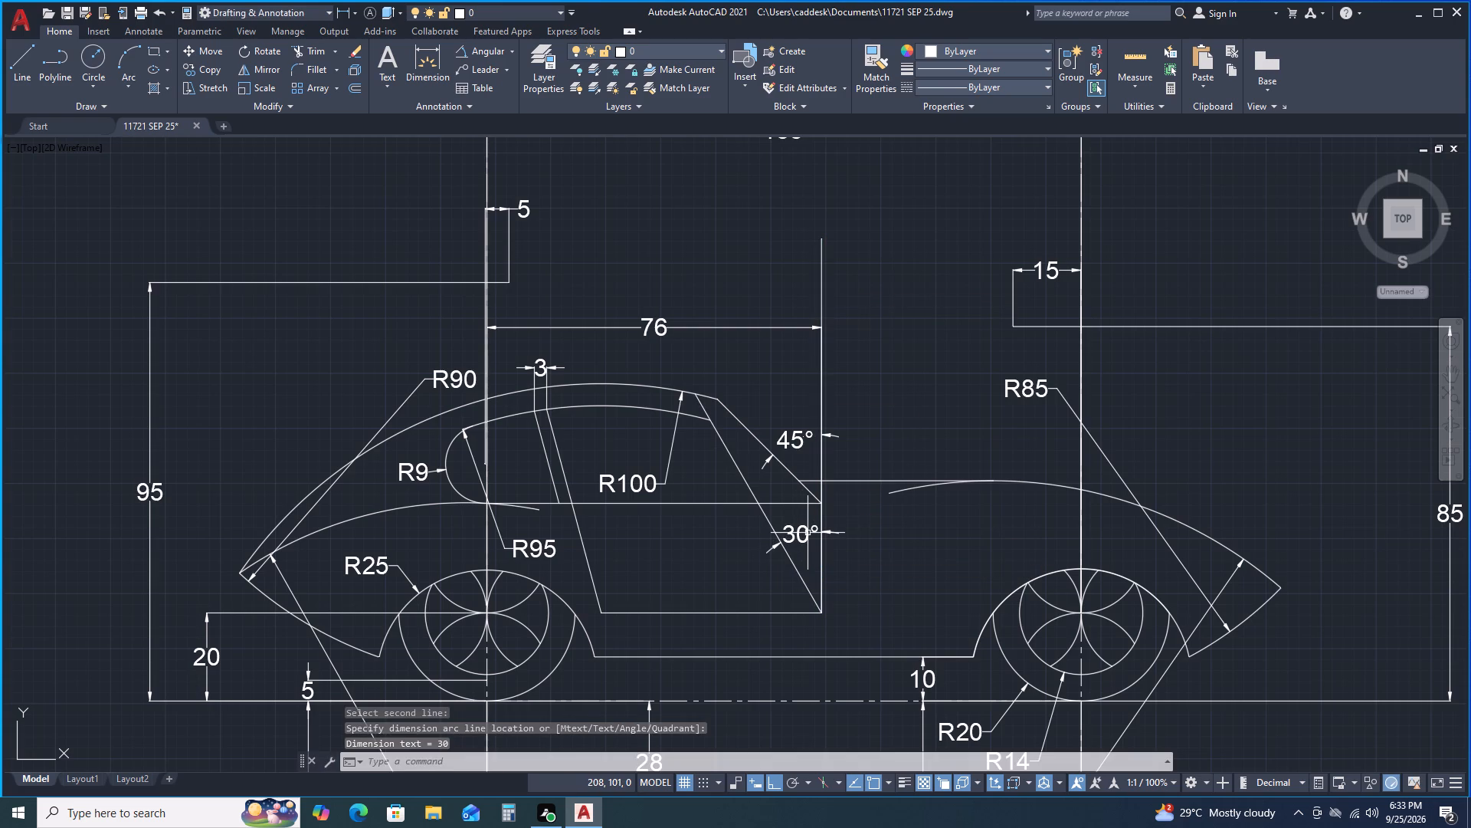
Draw a vertical reference line about 21 units long upward from the door's lower rear corner.
{"action": "scroll", "coordinate": [713, 586], "scroll_direction": "down", "scroll_amount": 1}
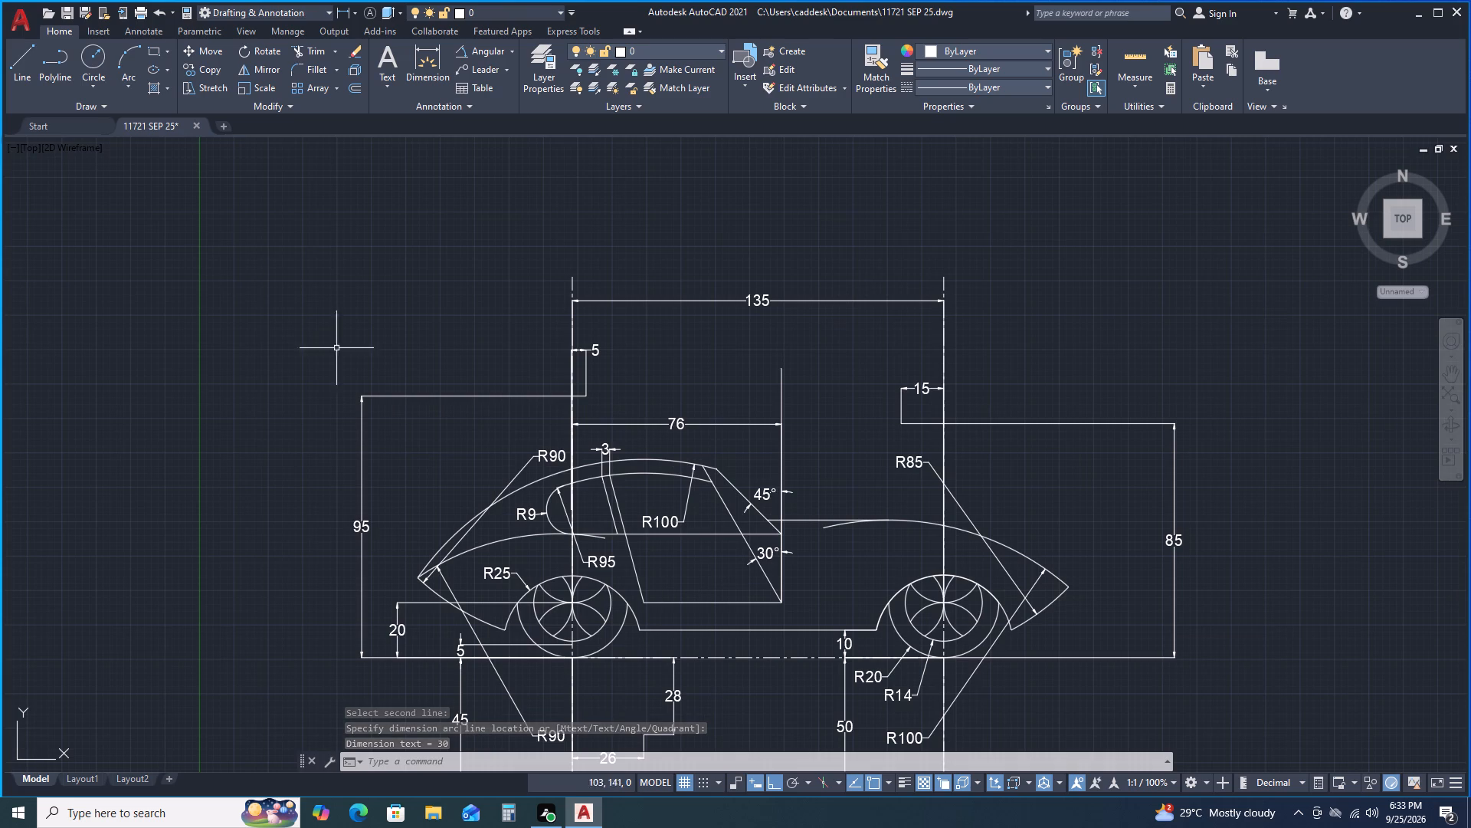
{"action": "left_click", "coordinate": [21, 64]}
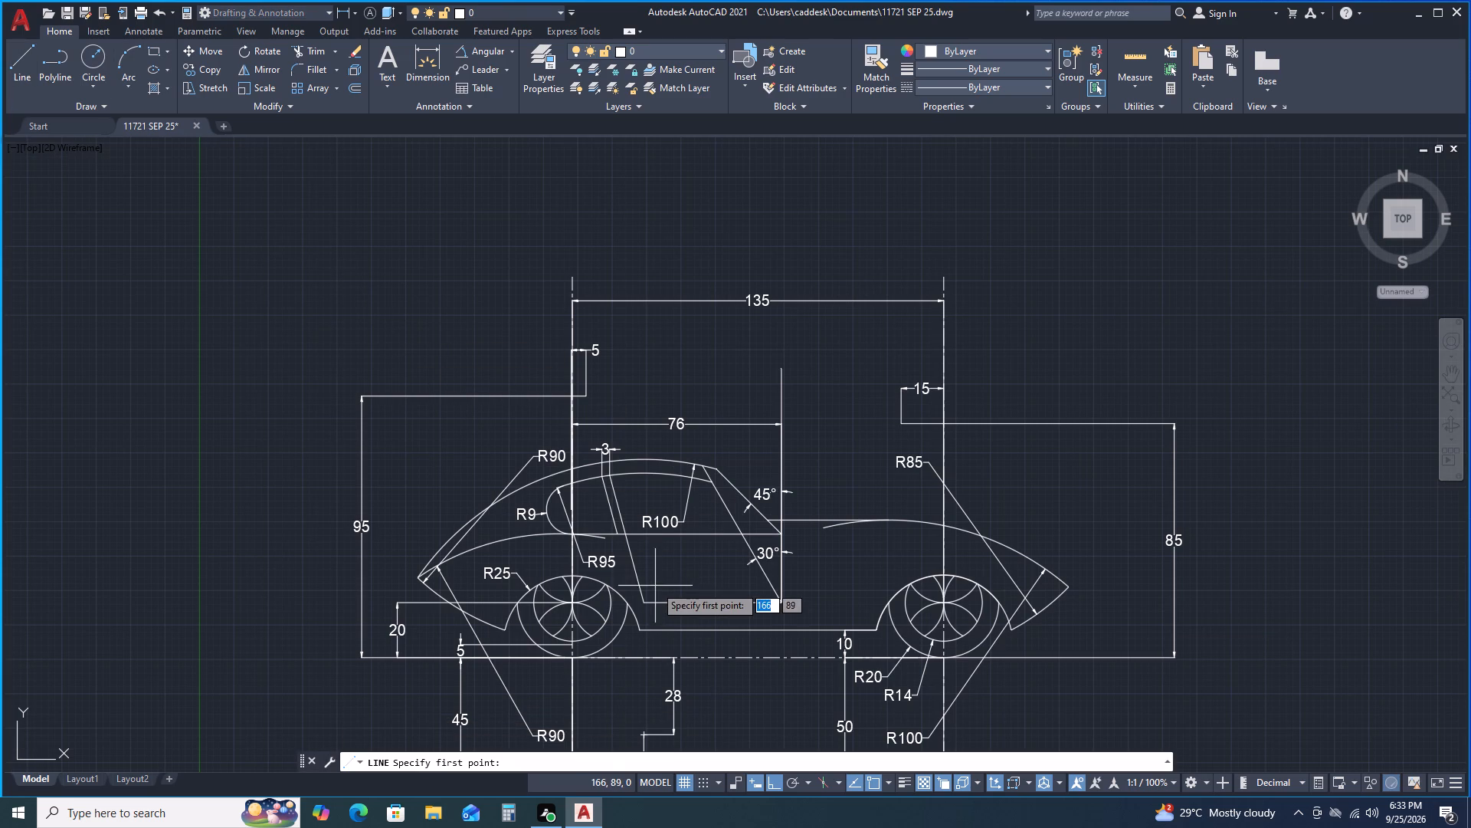
{"action": "left_click", "coordinate": [644, 603]}
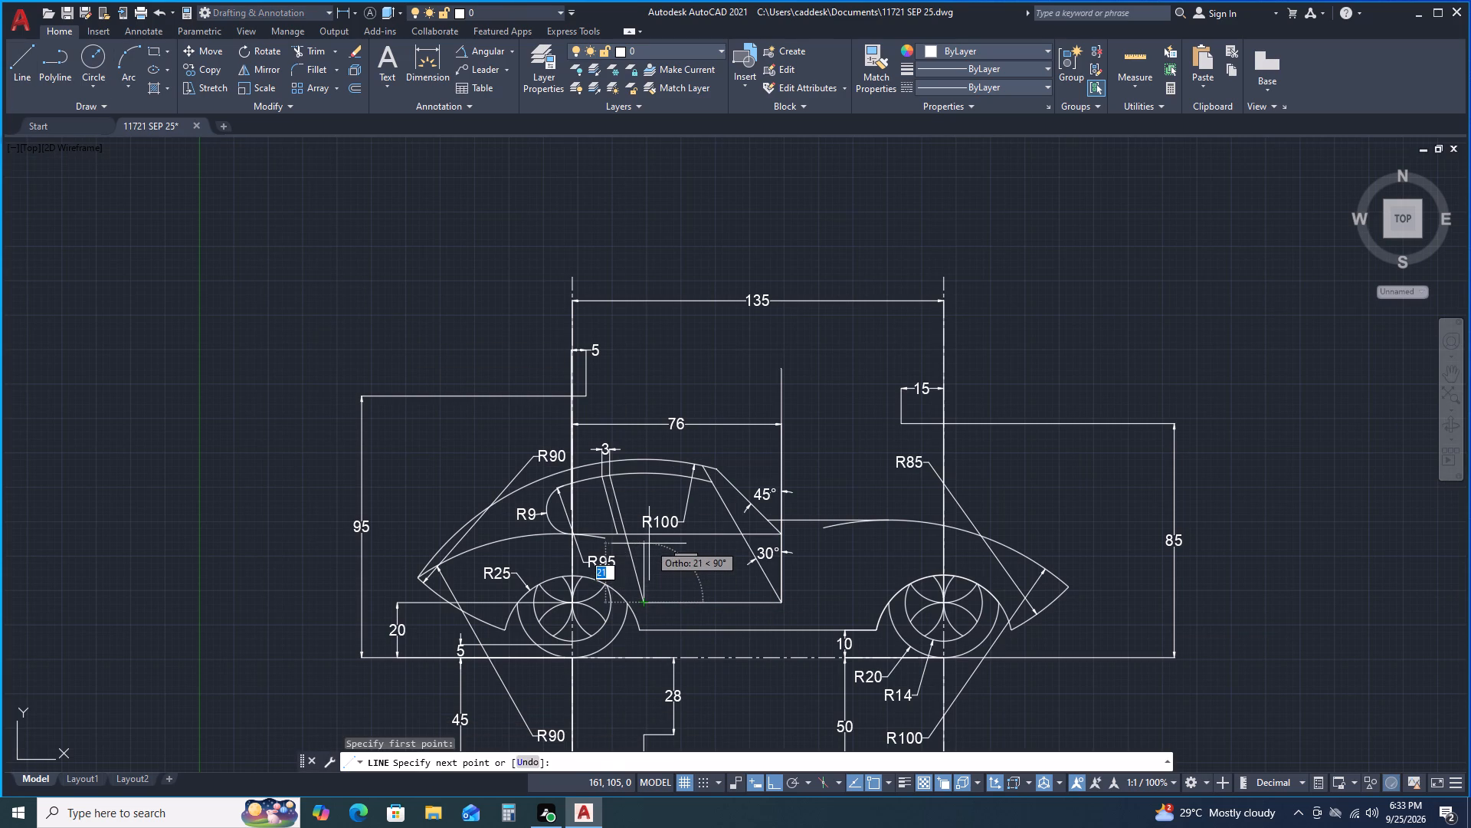
{"action": "left_click", "coordinate": [649, 544]}
{"action": "key", "text": "space"}
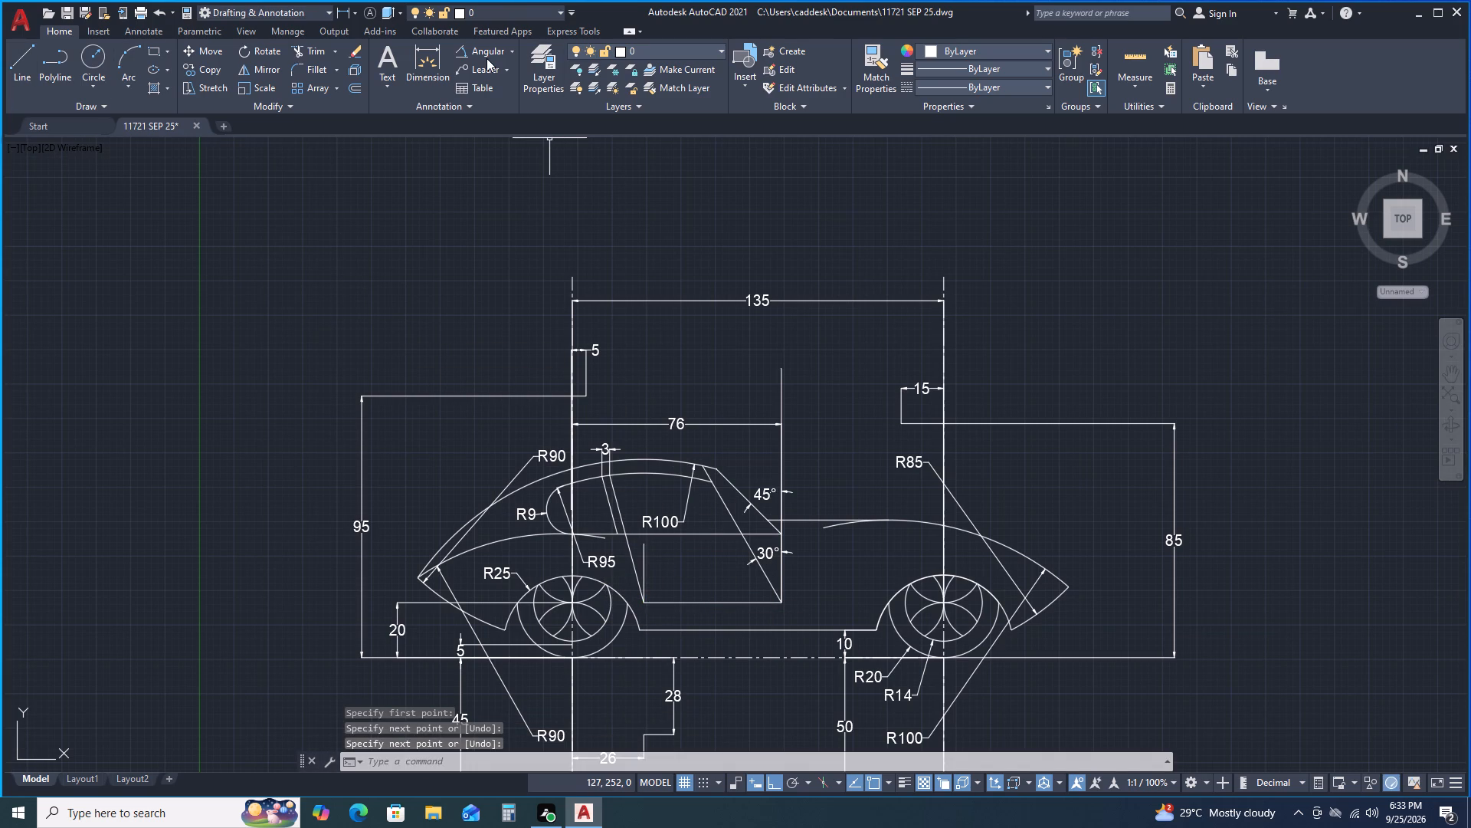
Add an angular dimension between the short vertical reference line and the door's sloping rear edge, placing it below the window sill.
{"action": "left_click", "coordinate": [487, 58]}
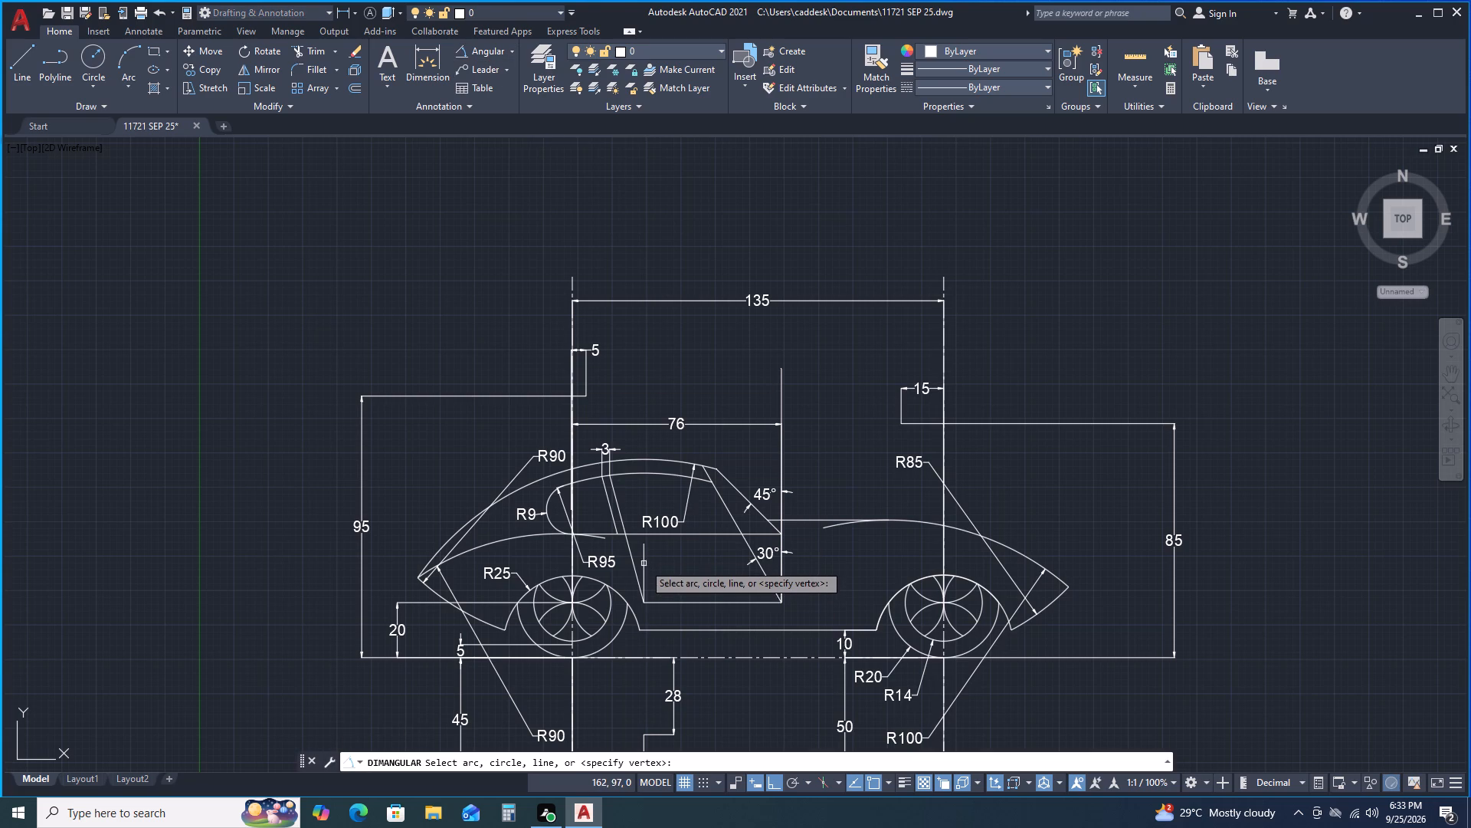
{"action": "scroll", "coordinate": [645, 567], "scroll_direction": "up", "scroll_amount": 1}
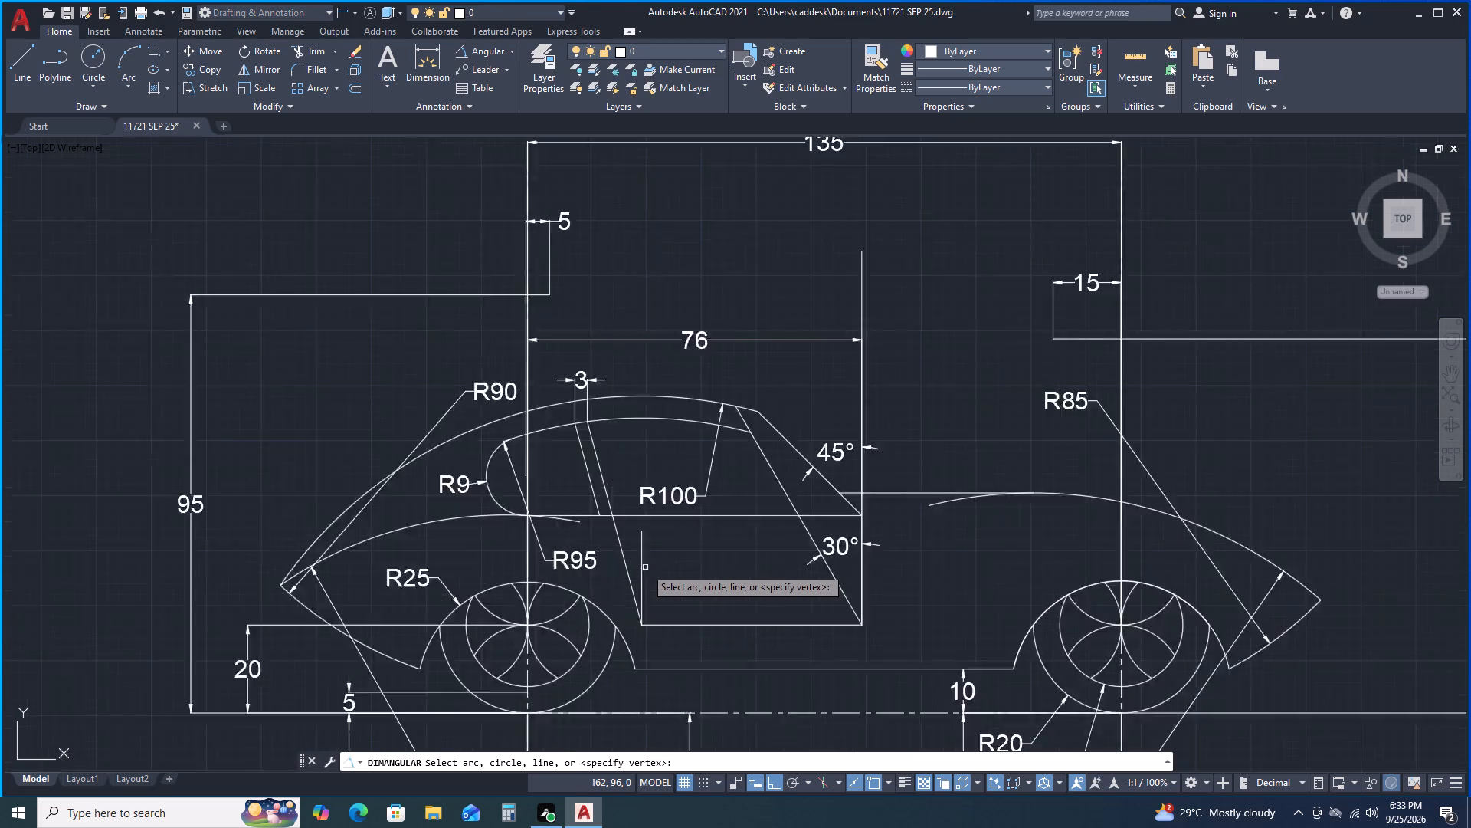
{"action": "scroll", "coordinate": [645, 567], "scroll_direction": "up", "scroll_amount": 2}
{"action": "left_click", "coordinate": [635, 537]}
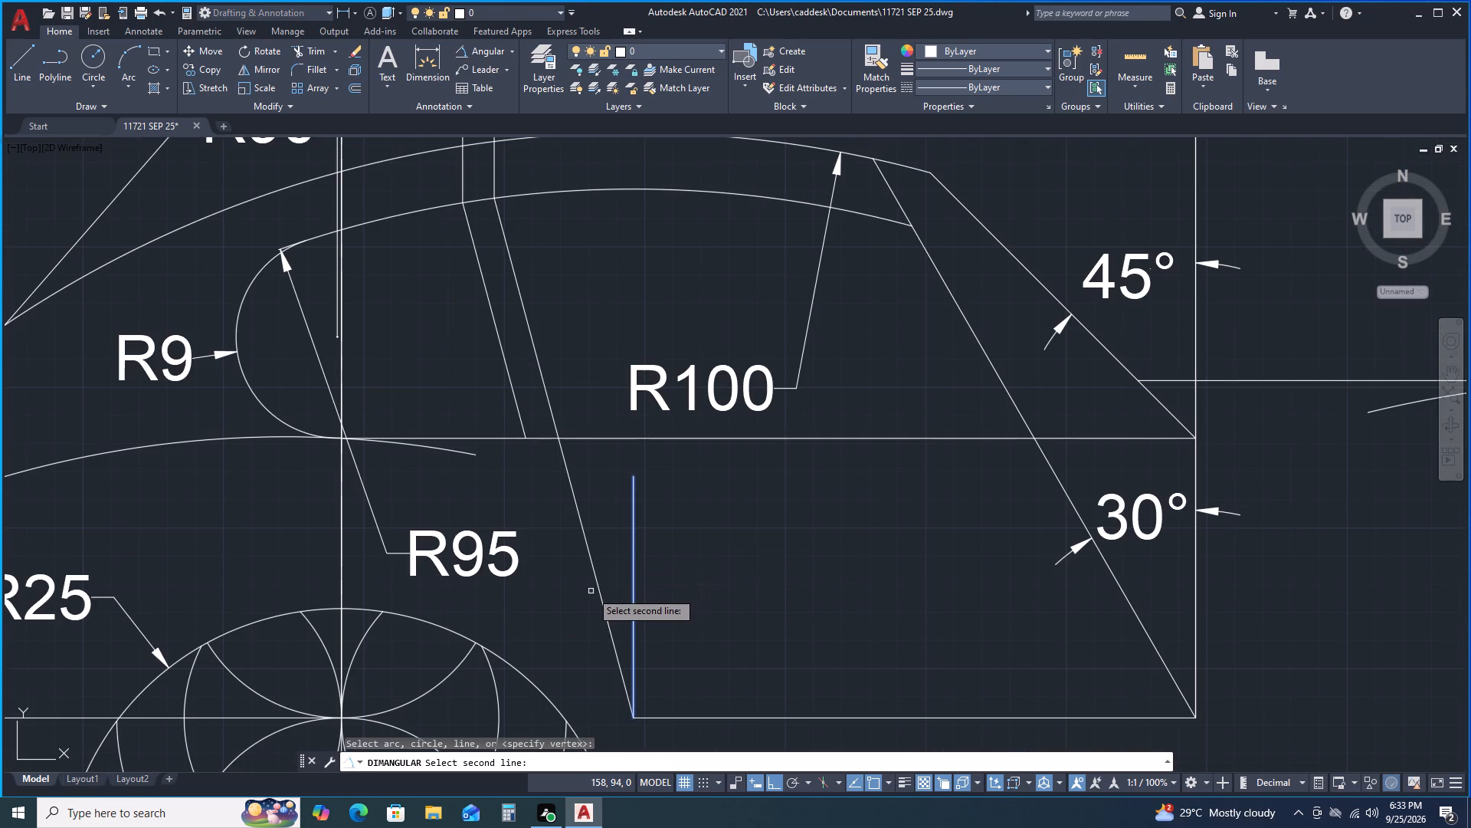
{"action": "left_click", "coordinate": [601, 597]}
{"action": "left_click", "coordinate": [614, 557]}
Save the drawing in Documents as 11721 SEP 25 in AutoCAD 2018 format, replacing the existing file.
{"action": "scroll", "coordinate": [615, 561], "scroll_direction": "down", "scroll_amount": 1}
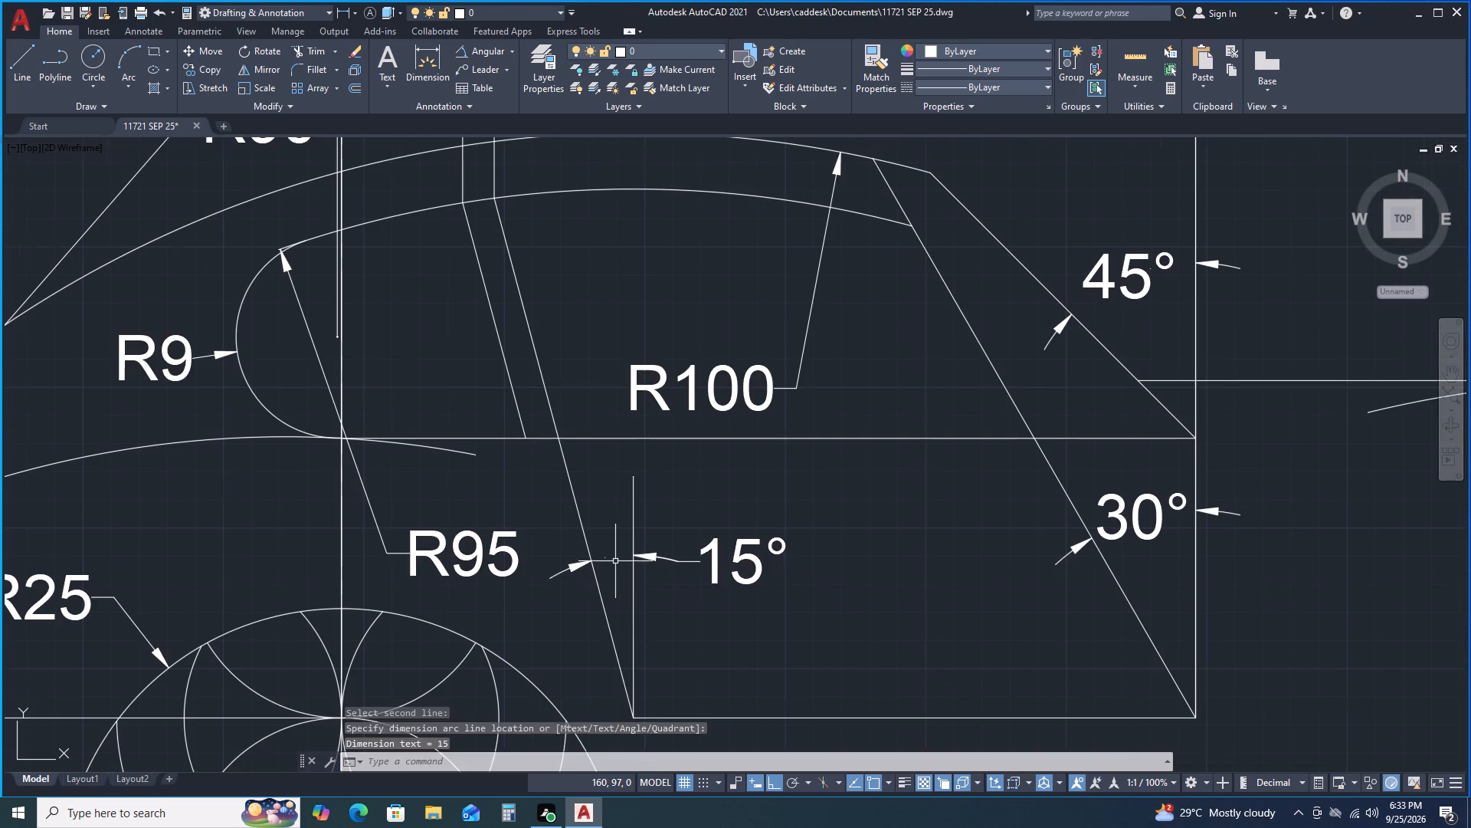
{"action": "scroll", "coordinate": [615, 561], "scroll_direction": "down", "scroll_amount": 3}
{"action": "scroll", "coordinate": [644, 611], "scroll_direction": "up", "scroll_amount": 1}
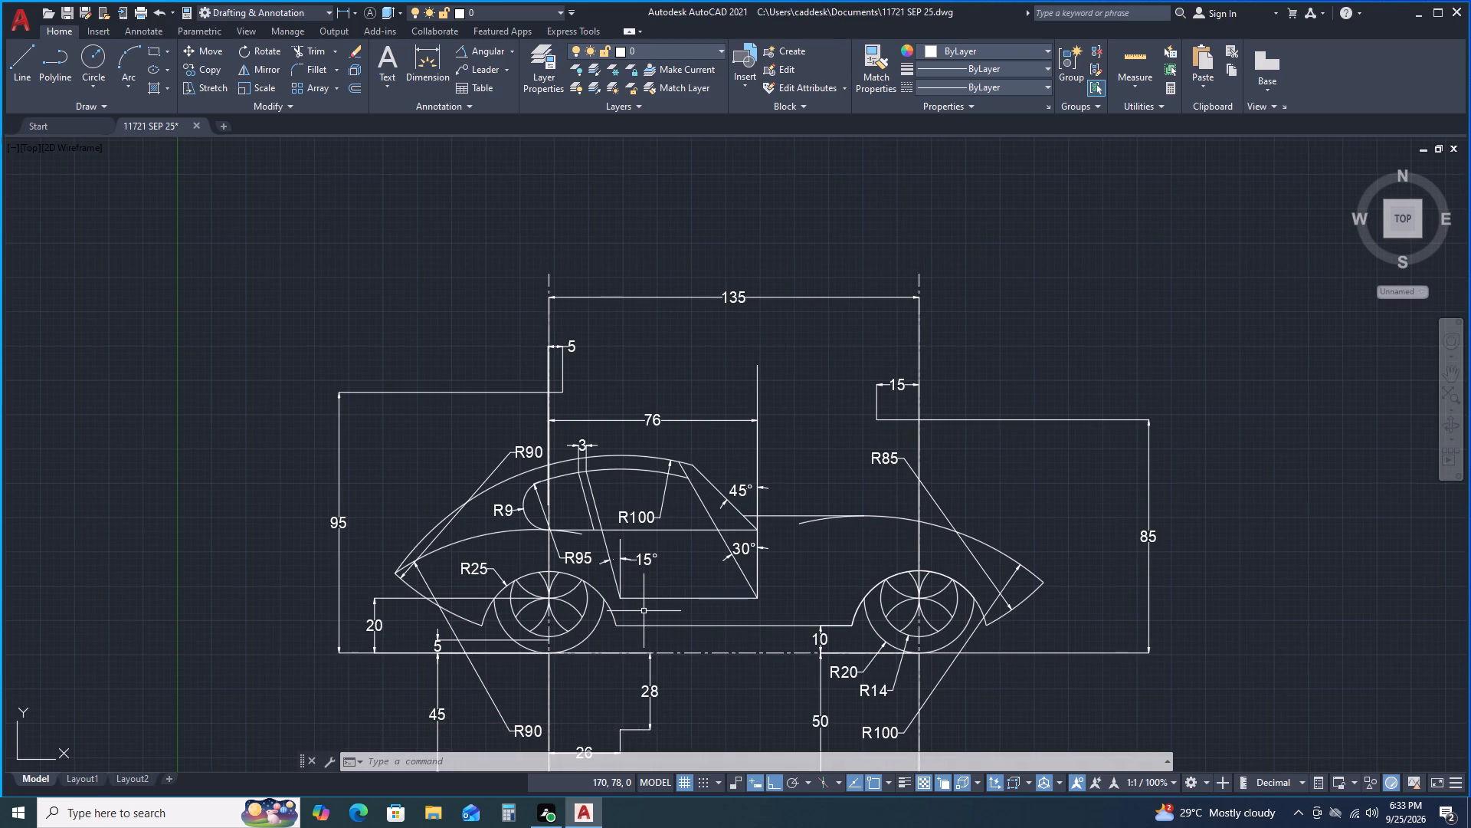
{"action": "scroll", "coordinate": [644, 611], "scroll_direction": "up", "scroll_amount": 1}
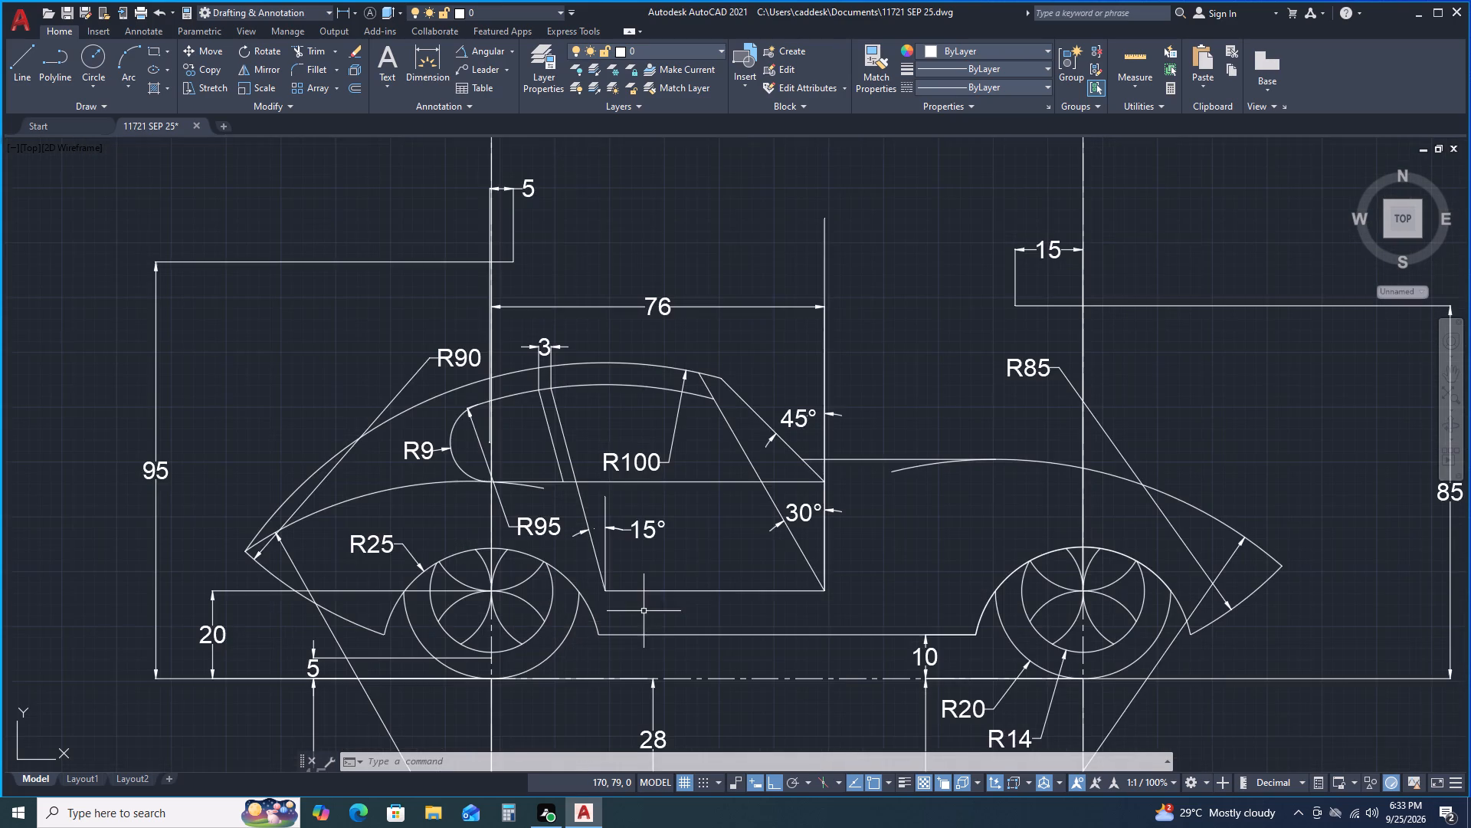
{"action": "scroll", "coordinate": [699, 595], "scroll_direction": "down", "scroll_amount": 1}
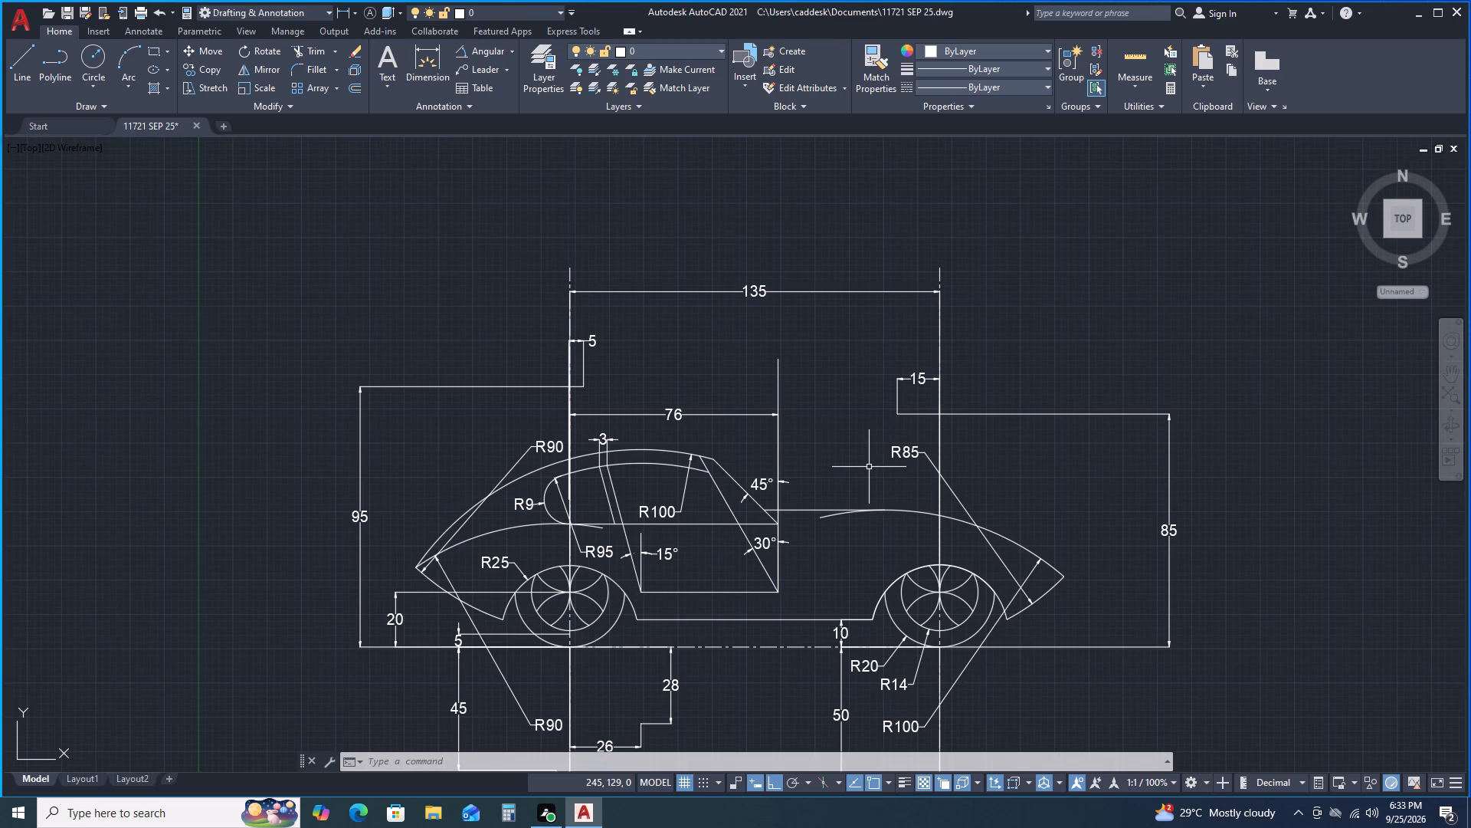
{"action": "scroll", "coordinate": [869, 467], "scroll_direction": "down", "scroll_amount": 1}
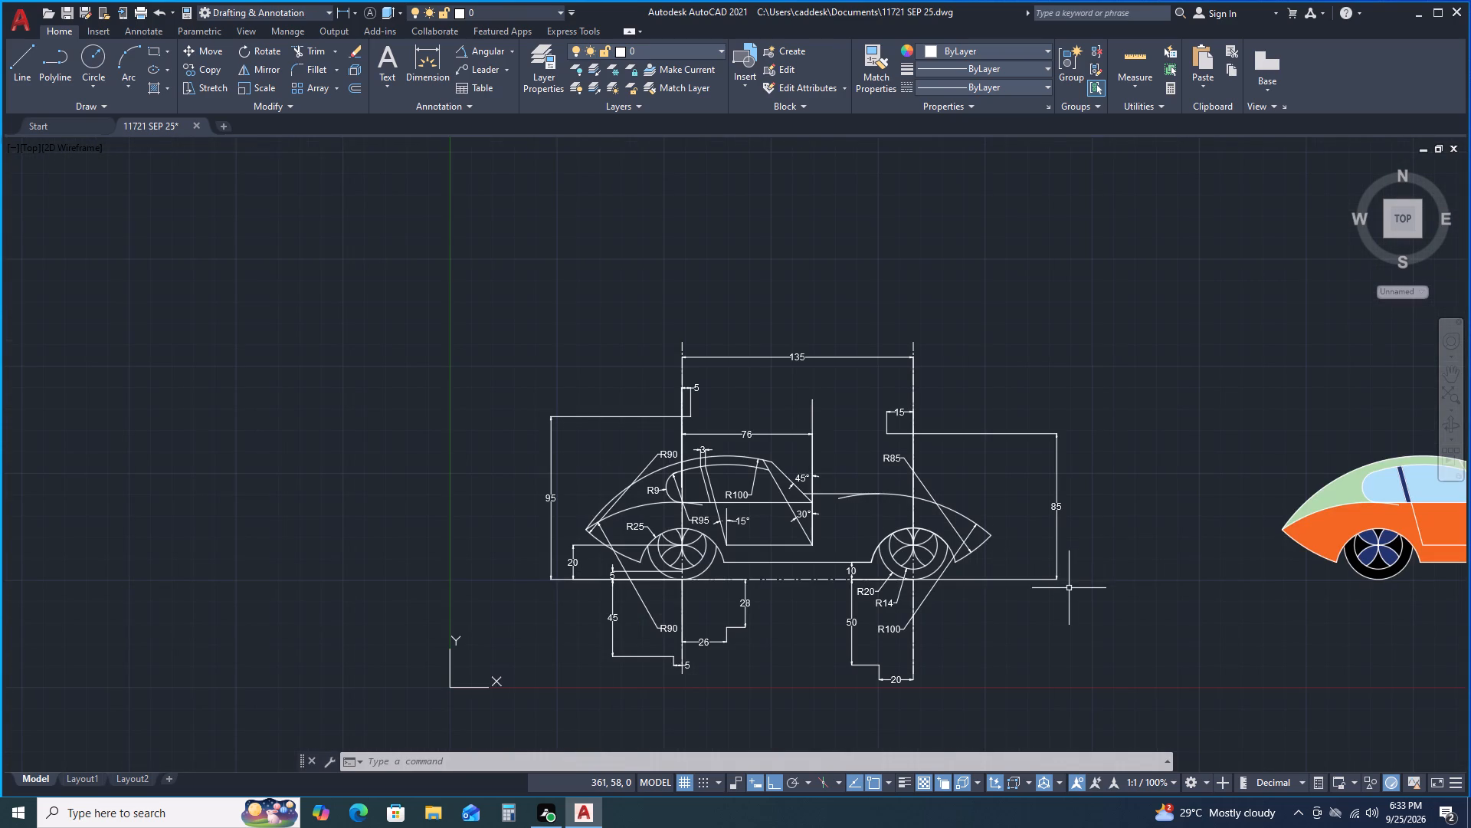
{"action": "left_click", "coordinate": [10, 15]}
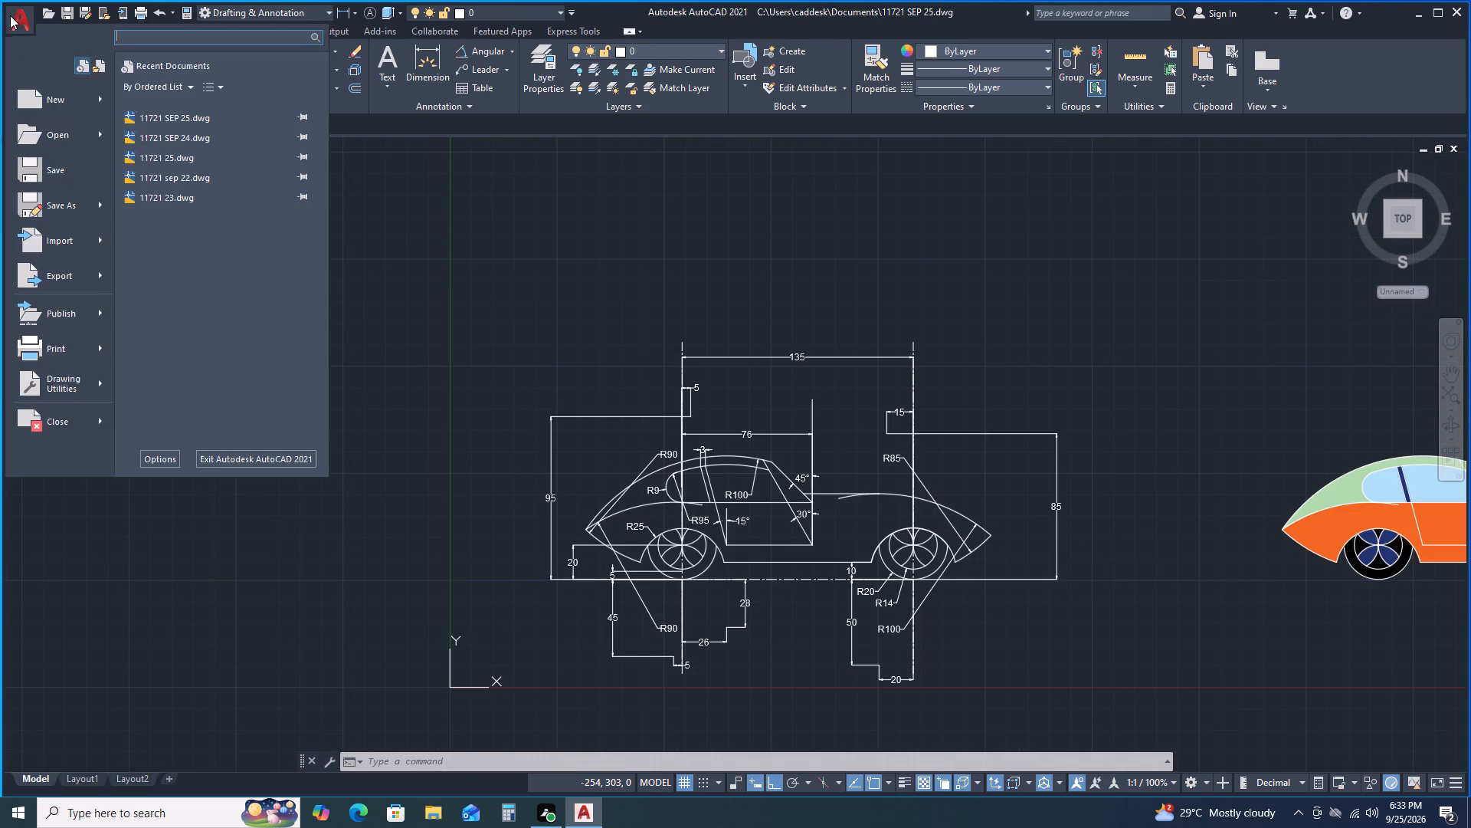
{"action": "left_click", "coordinate": [80, 209]}
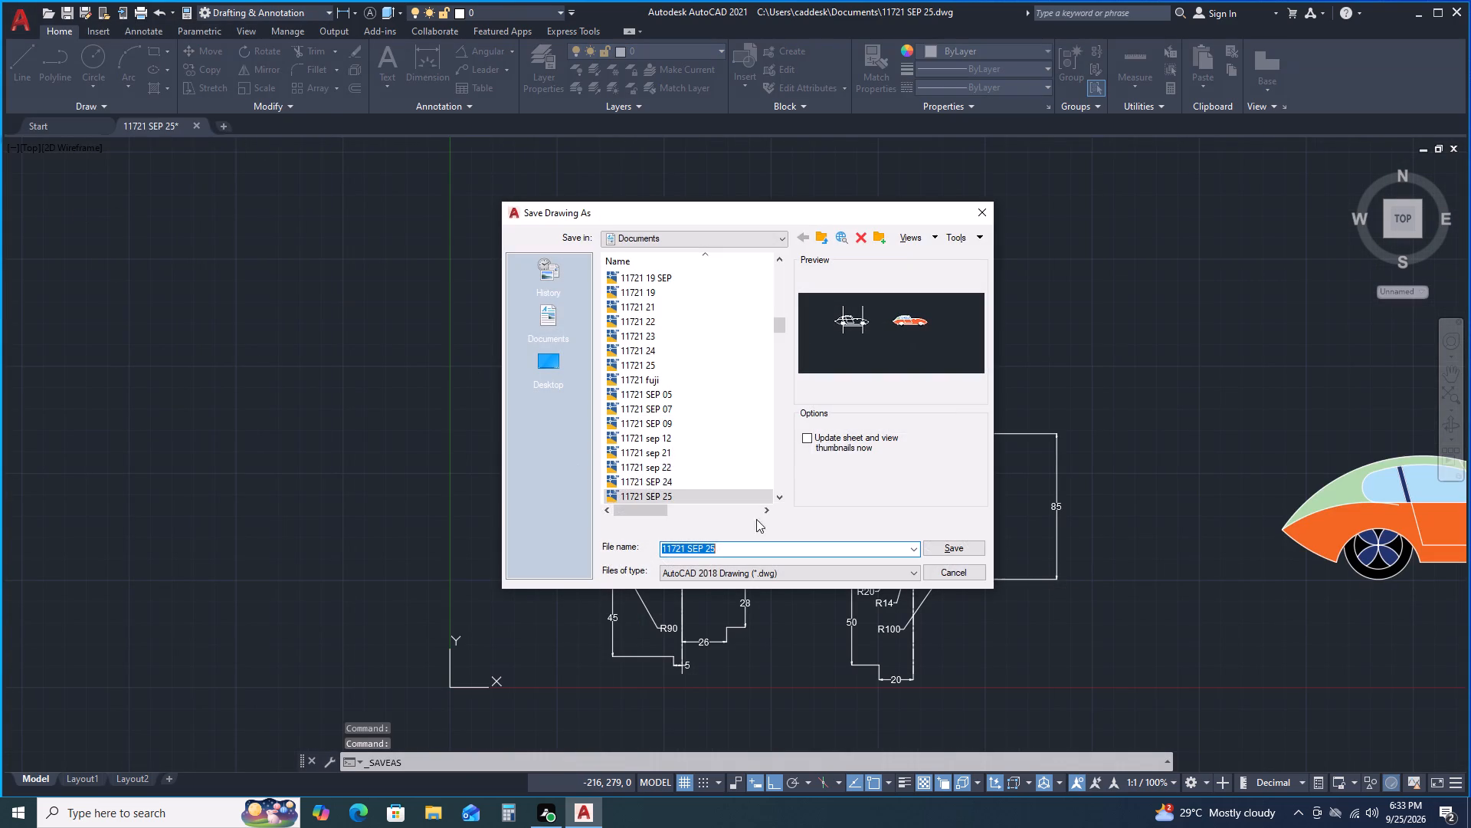
{"action": "left_click", "coordinate": [946, 551]}
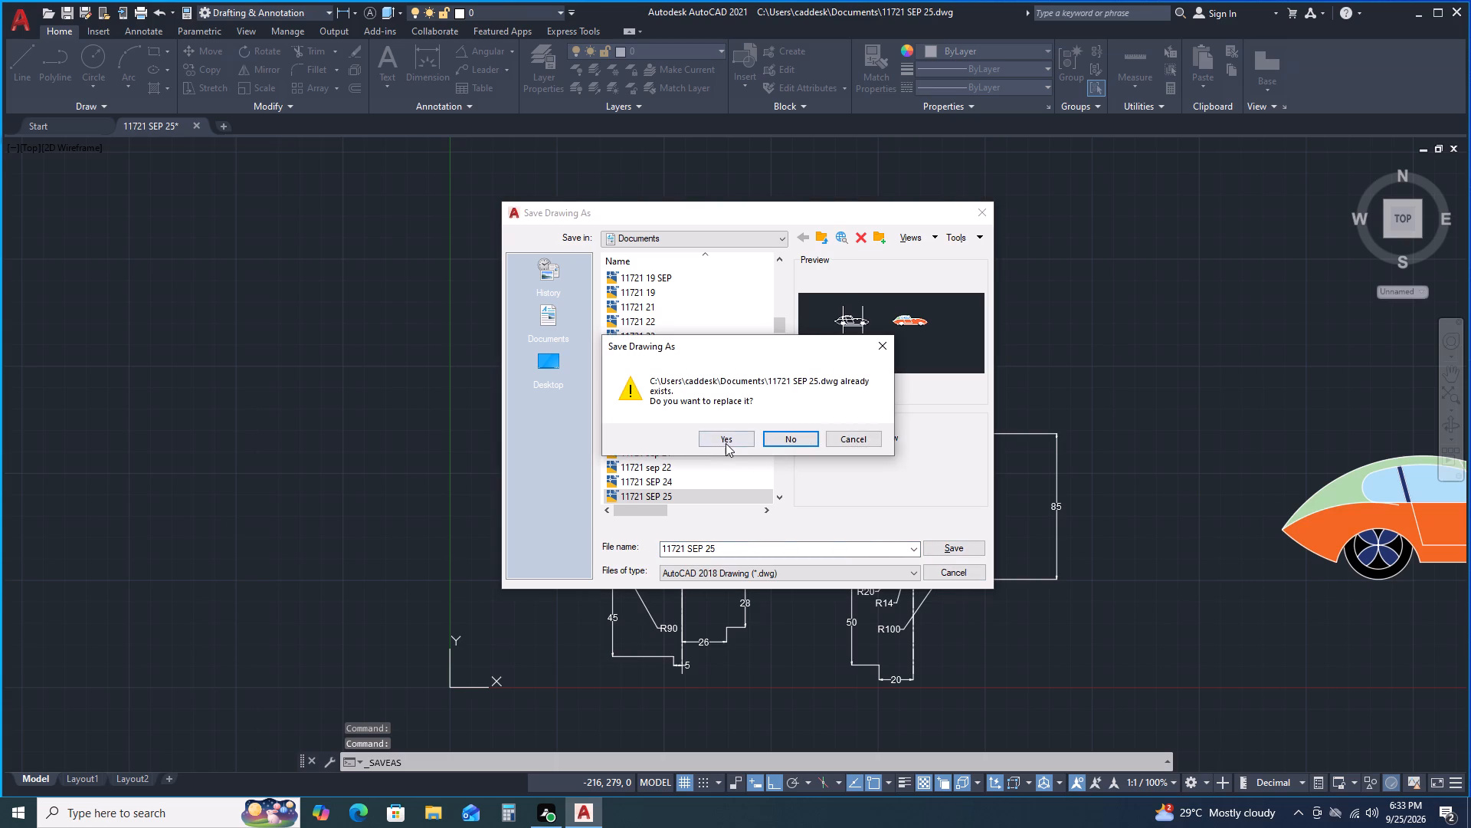
{"action": "left_click", "coordinate": [726, 443]}
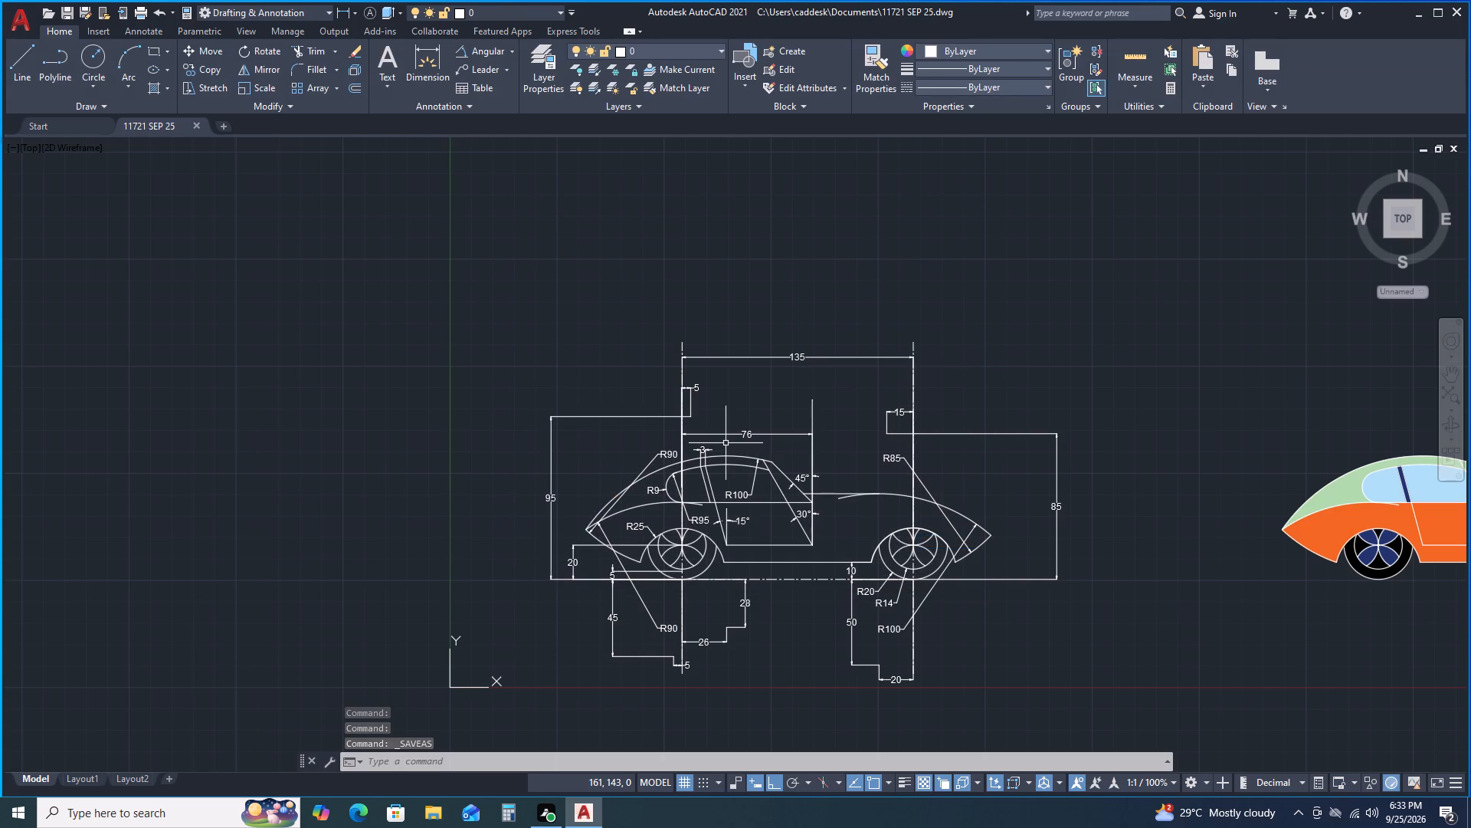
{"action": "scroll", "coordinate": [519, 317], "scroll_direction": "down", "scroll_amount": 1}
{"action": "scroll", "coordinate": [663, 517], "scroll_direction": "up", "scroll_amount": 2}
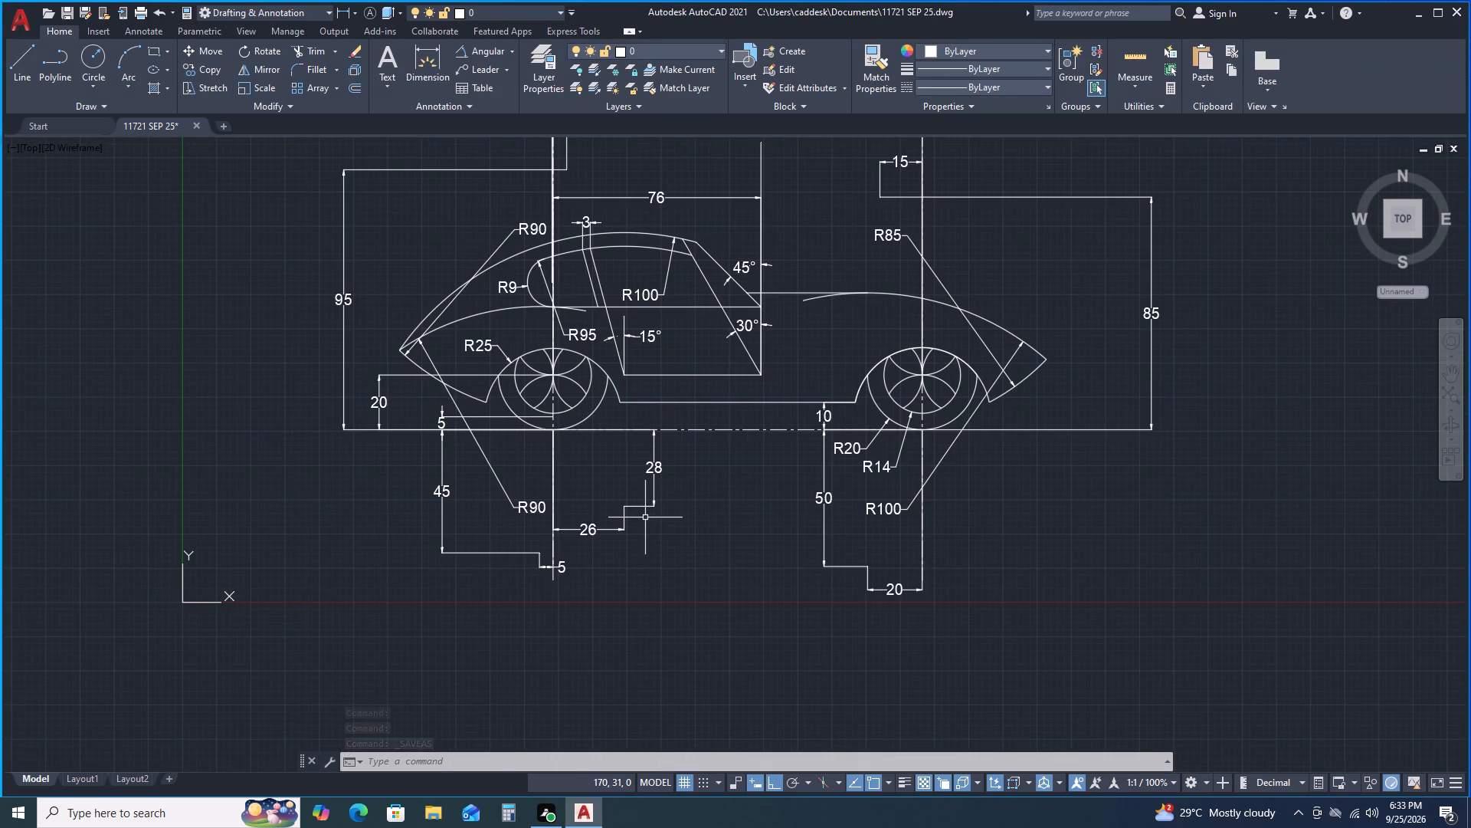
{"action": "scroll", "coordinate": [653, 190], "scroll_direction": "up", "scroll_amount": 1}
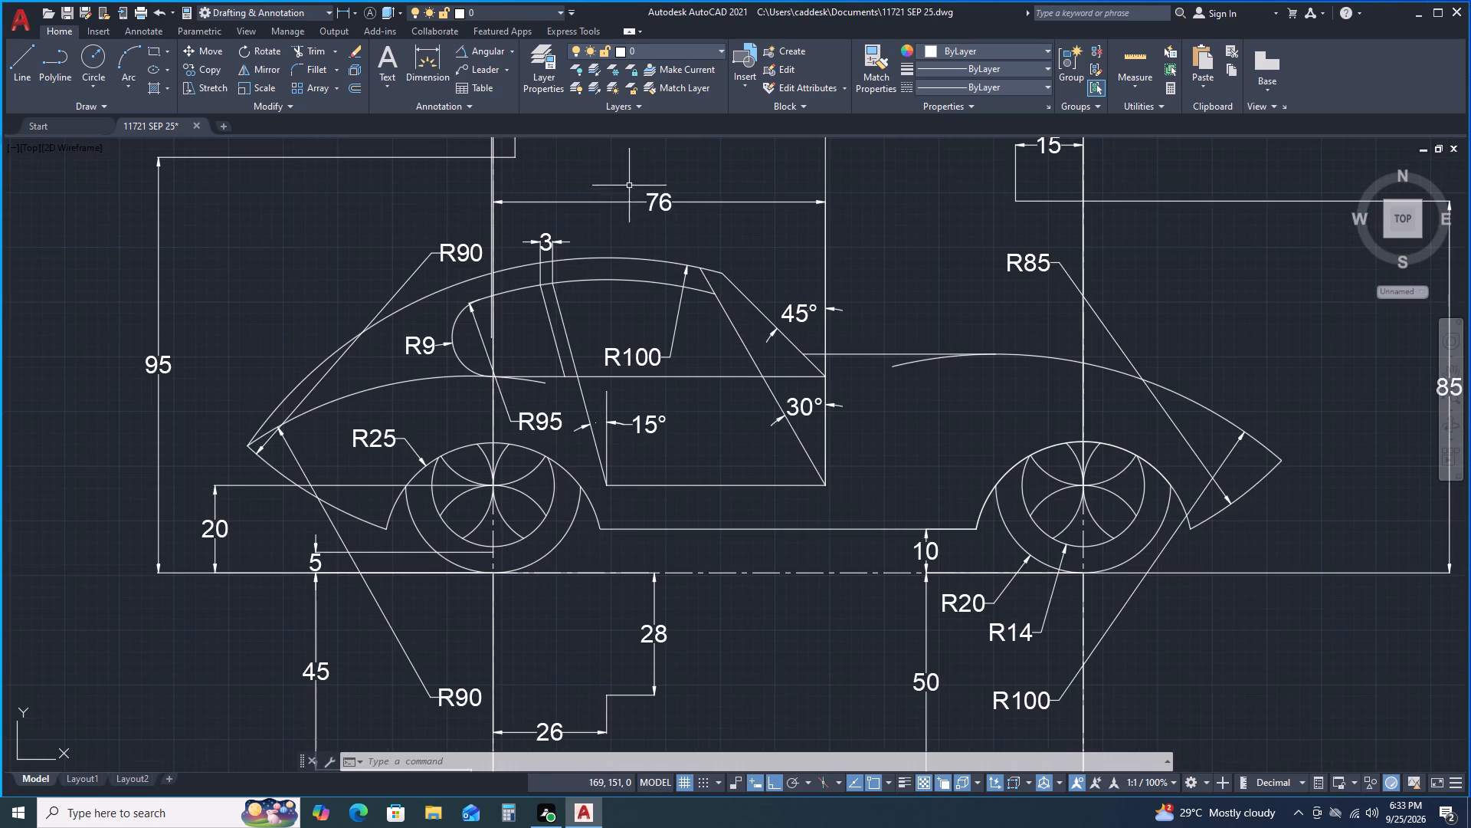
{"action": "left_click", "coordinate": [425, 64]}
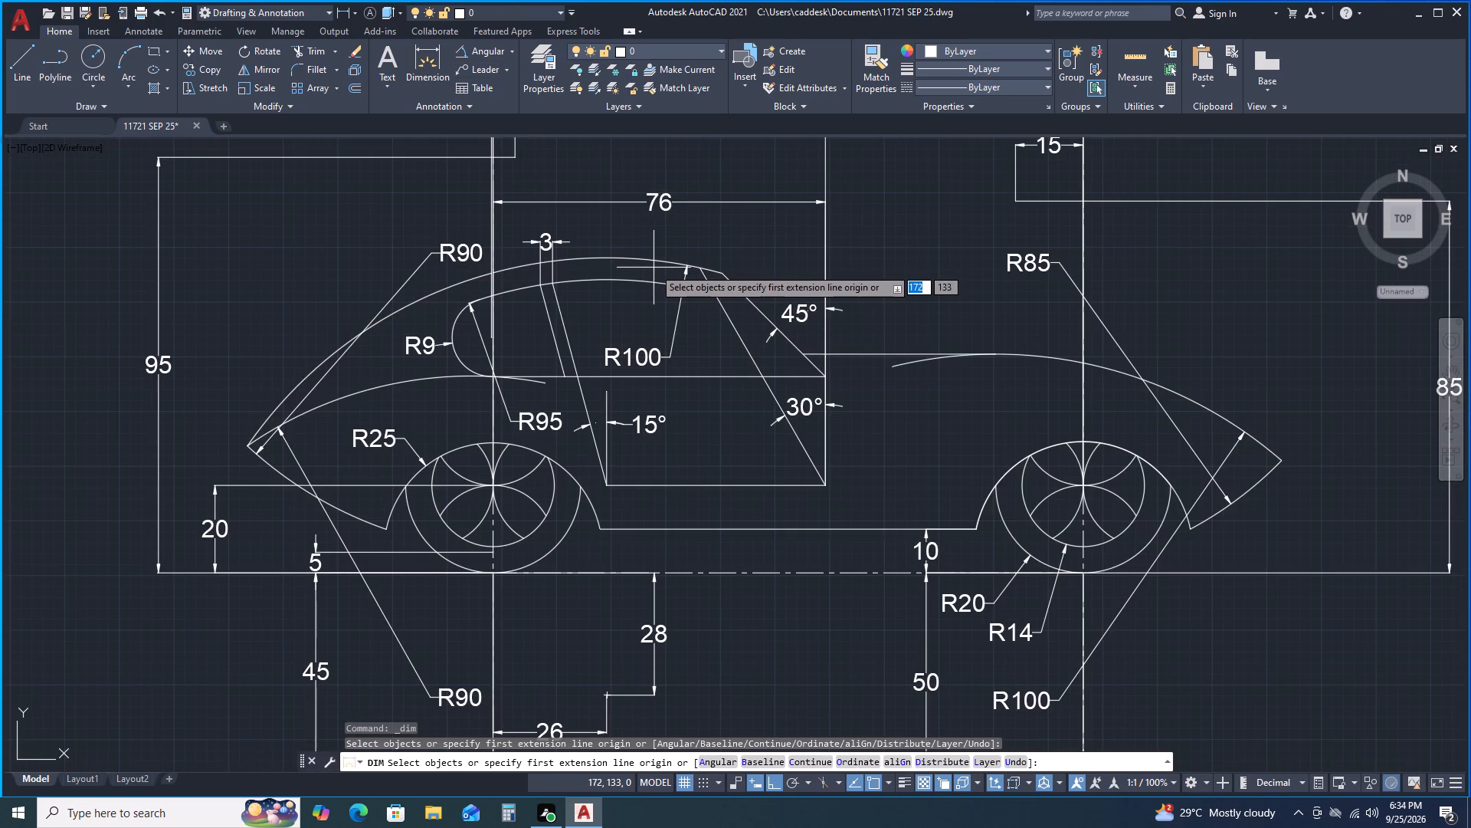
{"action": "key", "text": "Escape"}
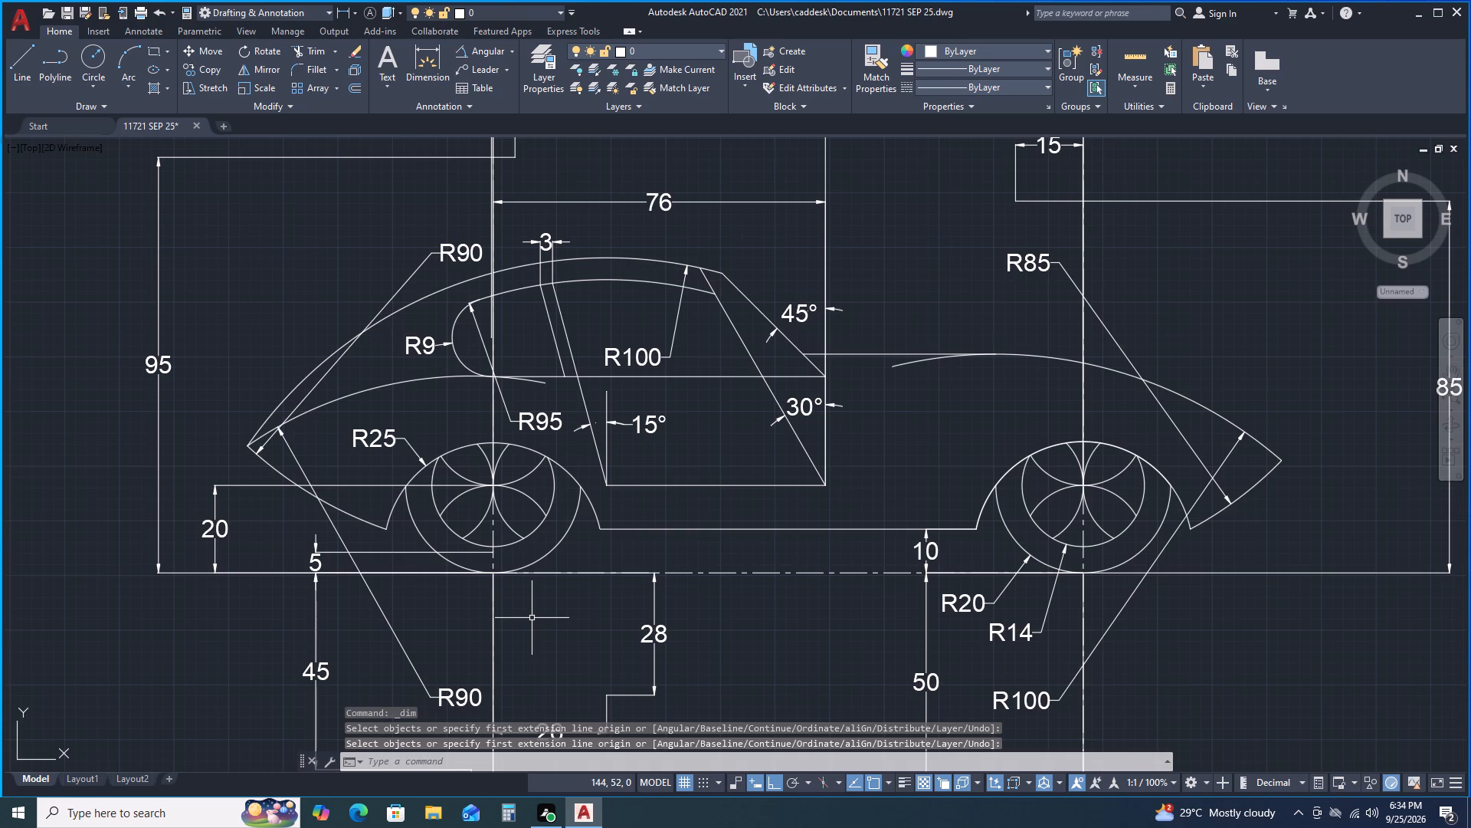
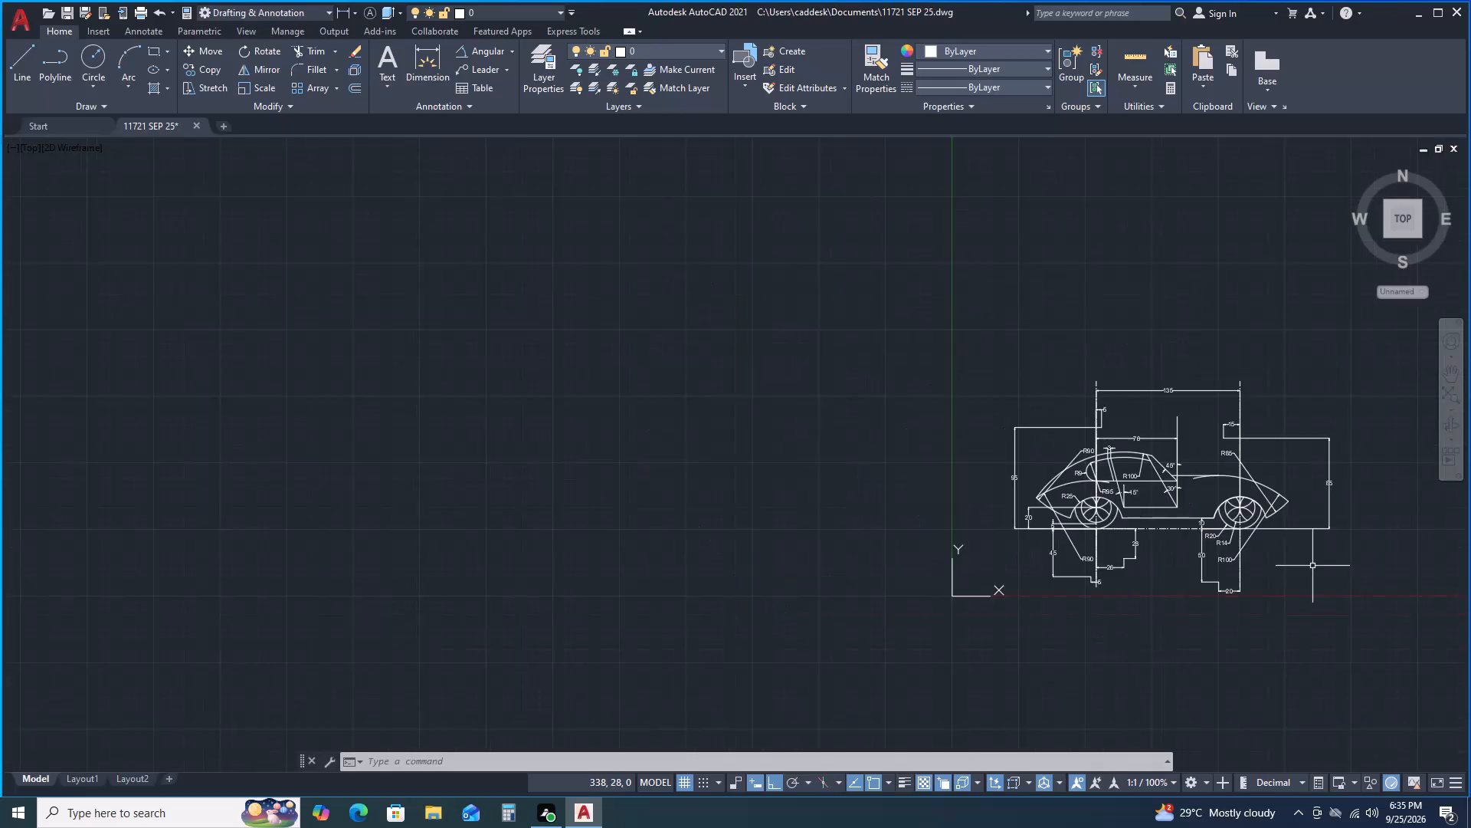
Examine the outline car's linear, radius and angular dimensions for completeness, and look over the colour-filled car beside it.
{"action": "middle_click_drag", "start_coordinate": [1298, 568], "coordinate": [888, 499]}
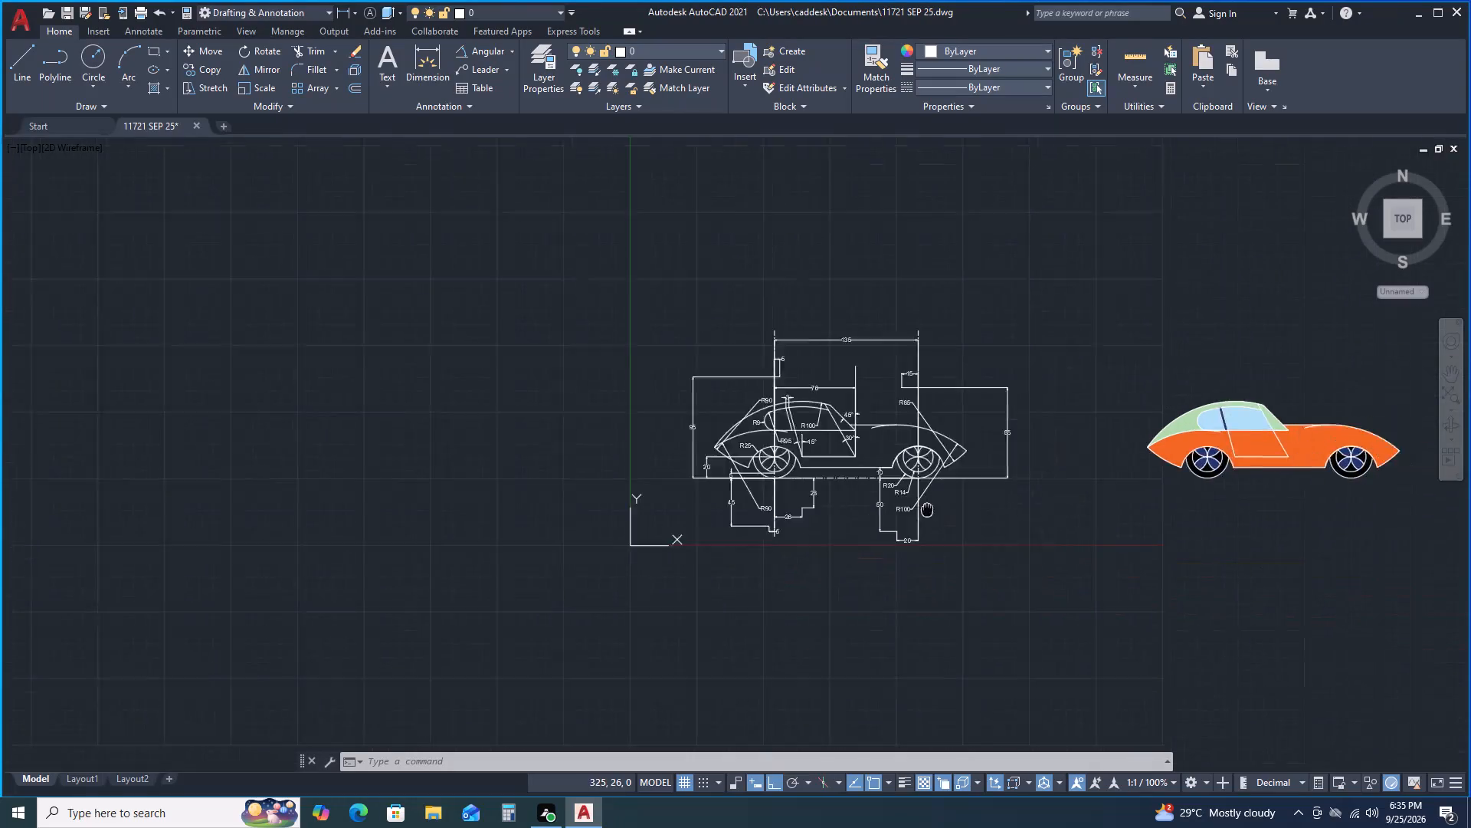
{"action": "middle_click_drag", "start_coordinate": [888, 499], "coordinate": [886, 498]}
{"action": "scroll", "coordinate": [726, 360], "scroll_direction": "up", "scroll_amount": 3}
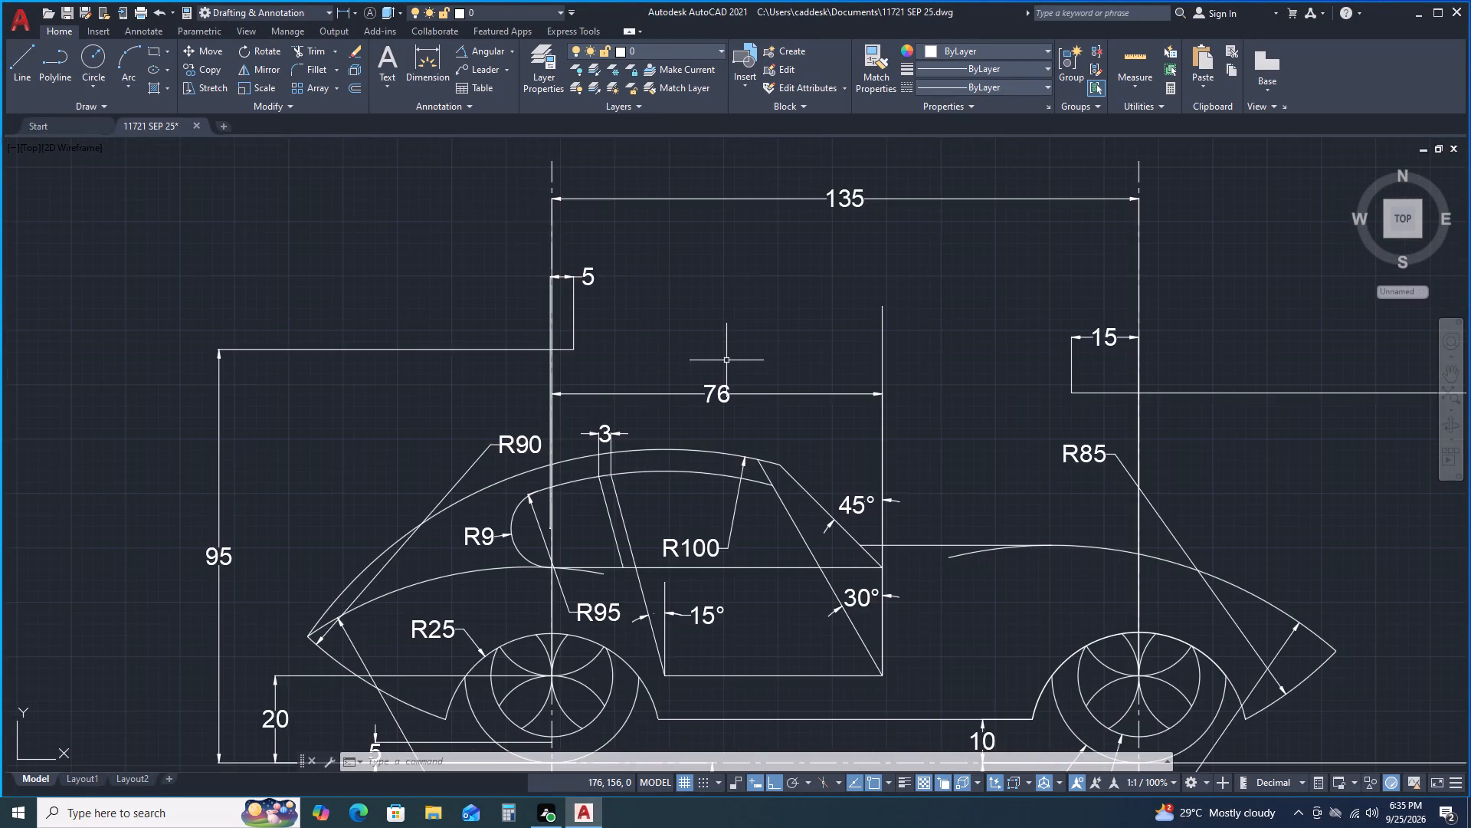
{"action": "scroll", "coordinate": [726, 360], "scroll_direction": "up", "scroll_amount": 1}
{"action": "scroll", "coordinate": [726, 360], "scroll_direction": "down", "scroll_amount": 1}
{"action": "middle_click_drag", "start_coordinate": [733, 330], "coordinate": [708, 237]}
{"action": "scroll", "coordinate": [708, 238], "scroll_direction": "down", "scroll_amount": 2}
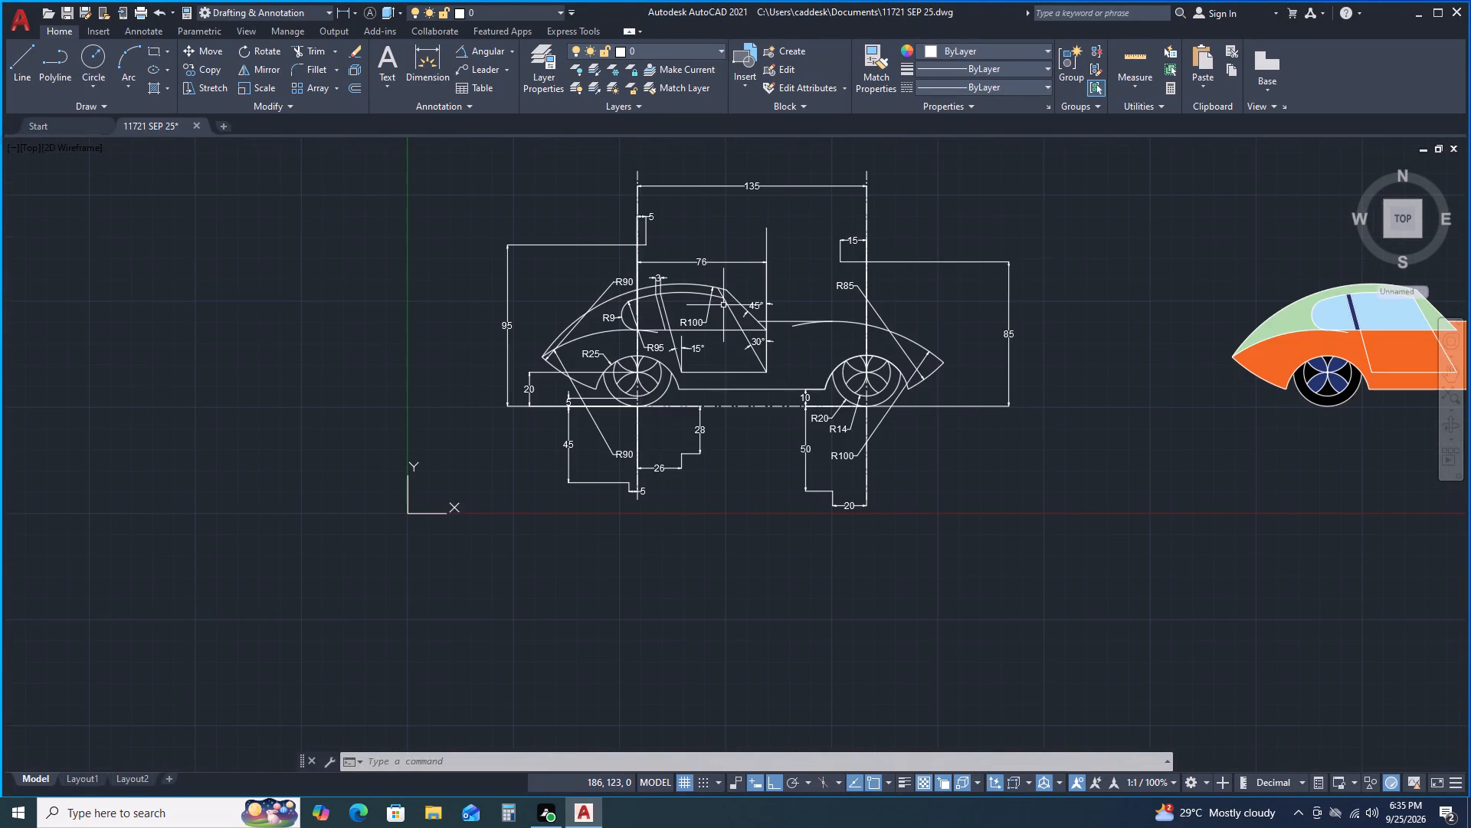
{"action": "scroll", "coordinate": [723, 305], "scroll_direction": "up", "scroll_amount": 1}
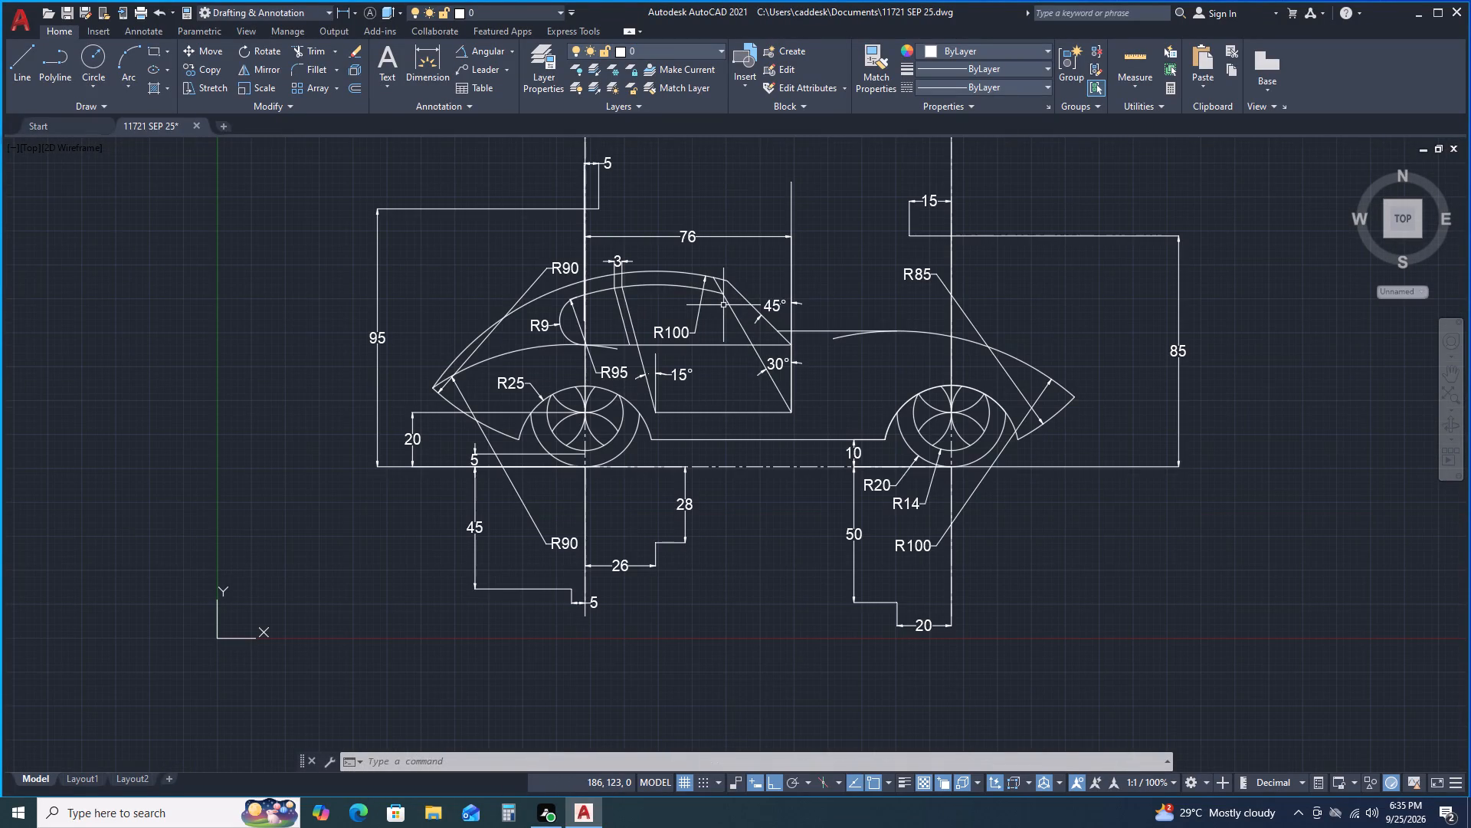
{"action": "middle_click_drag", "start_coordinate": [816, 254], "coordinate": [835, 316]}
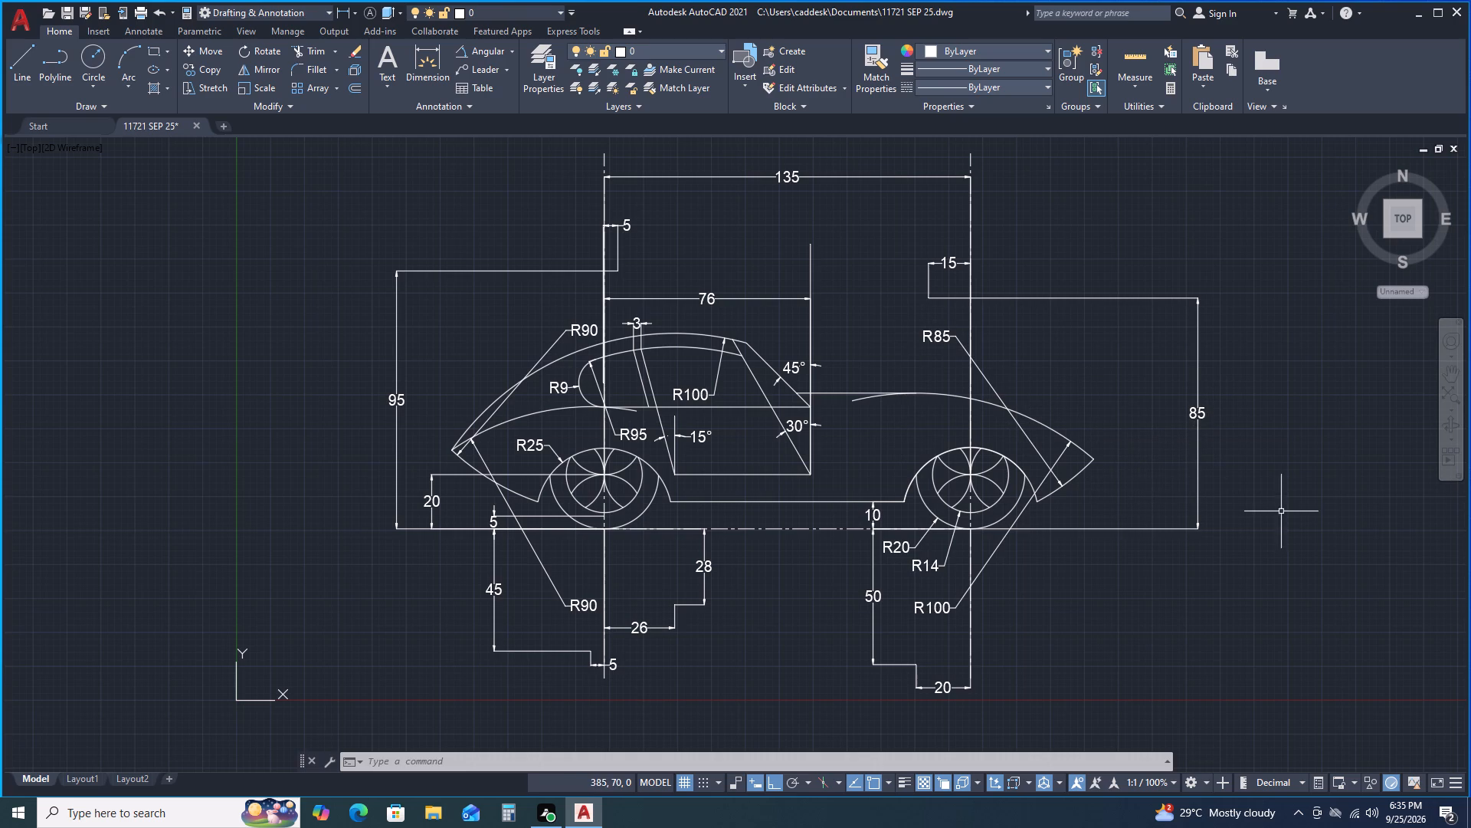
{"action": "middle_click_drag", "start_coordinate": [1353, 552], "coordinate": [1224, 562]}
{"action": "scroll", "coordinate": [1309, 550], "scroll_direction": "down", "scroll_amount": 2}
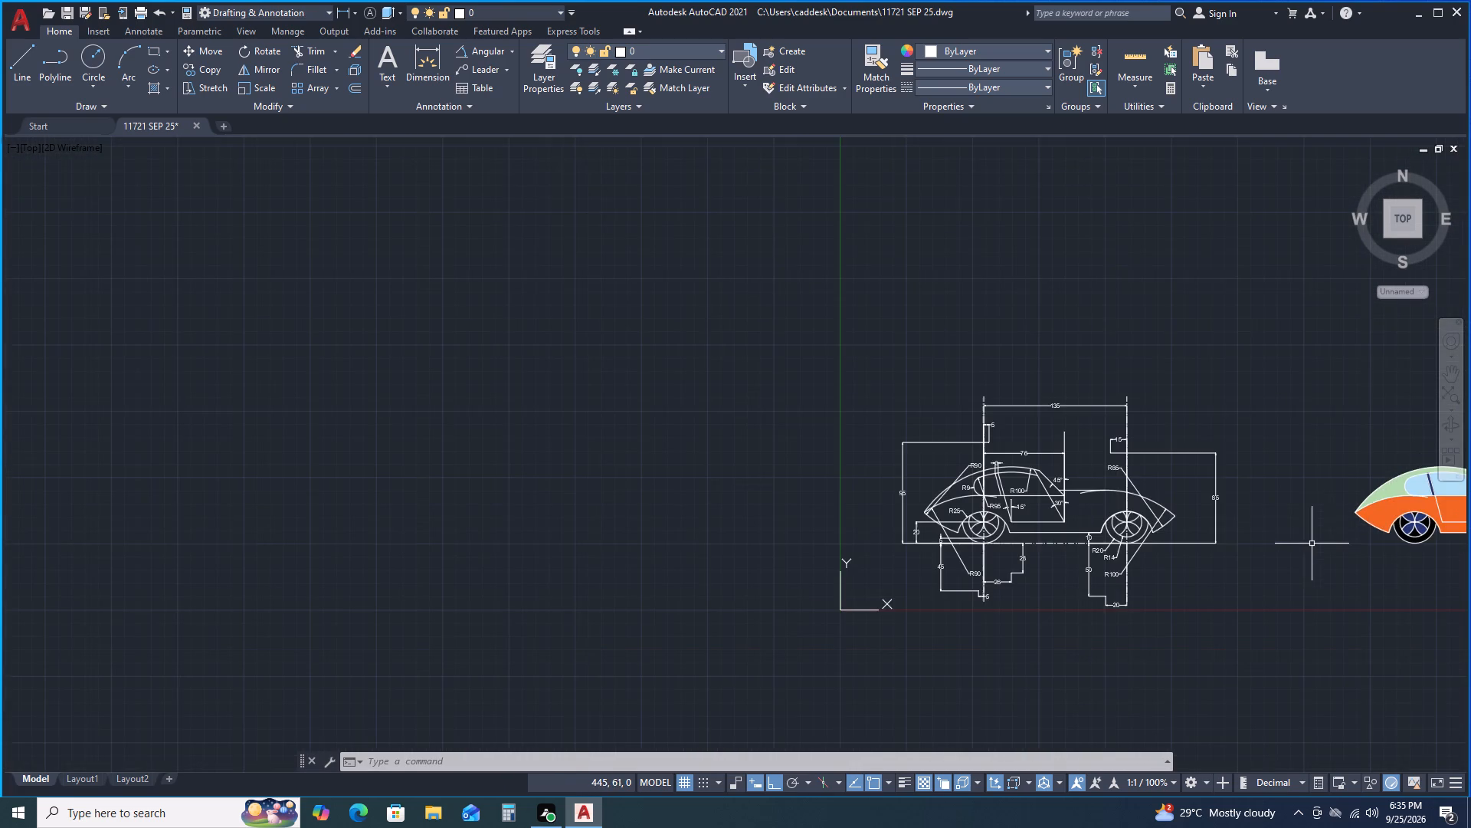
{"action": "middle_click_drag", "start_coordinate": [1316, 537], "coordinate": [1230, 540]}
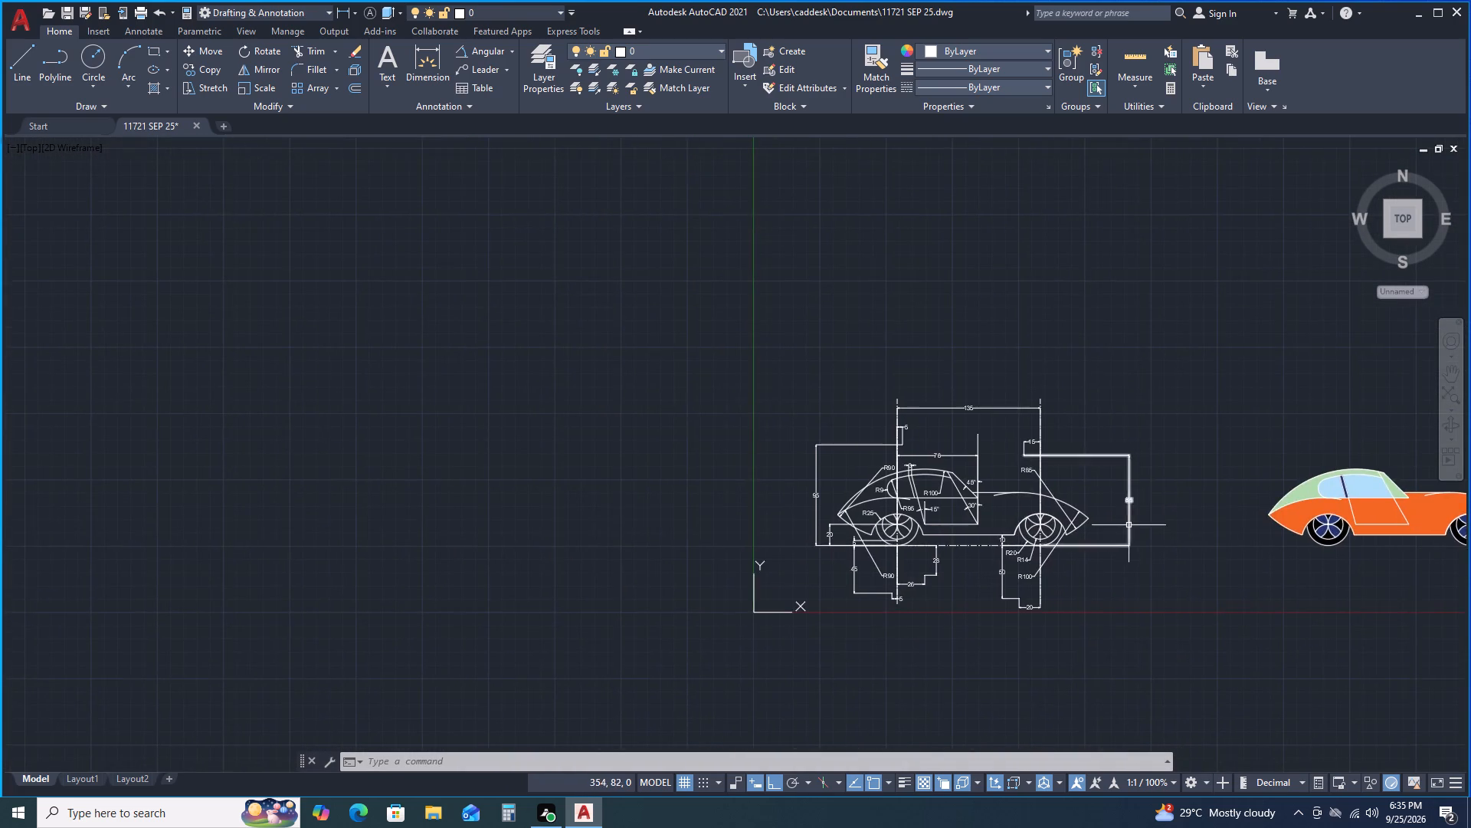
{"action": "scroll", "coordinate": [1123, 520], "scroll_direction": "up", "scroll_amount": 2}
{"action": "middle_click_drag", "start_coordinate": [1172, 516], "coordinate": [1179, 445]}
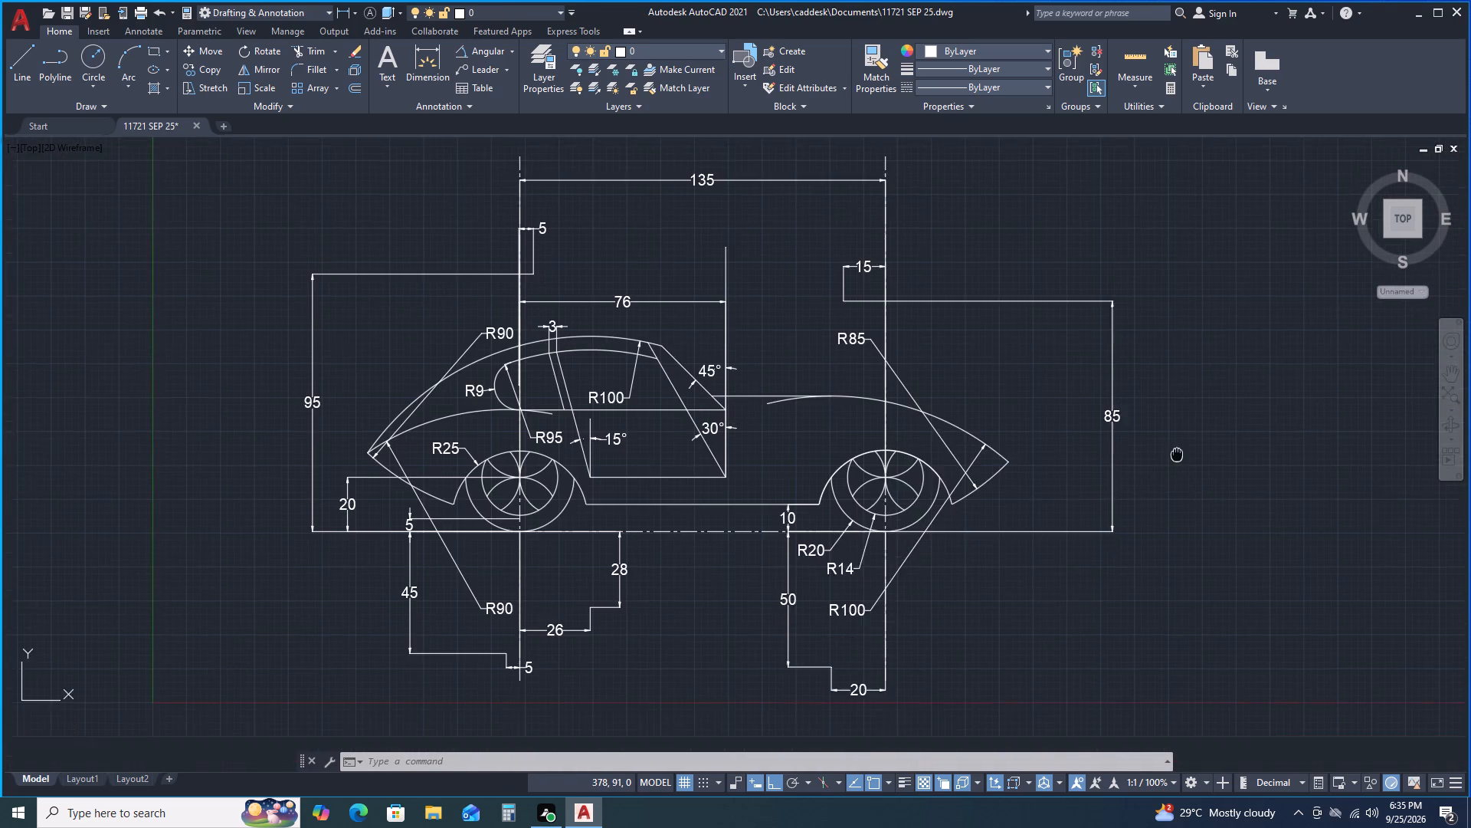
{"action": "middle_click_drag", "start_coordinate": [1179, 445], "coordinate": [1197, 412]}
{"action": "middle_click_drag", "start_coordinate": [1213, 299], "coordinate": [1199, 350]}
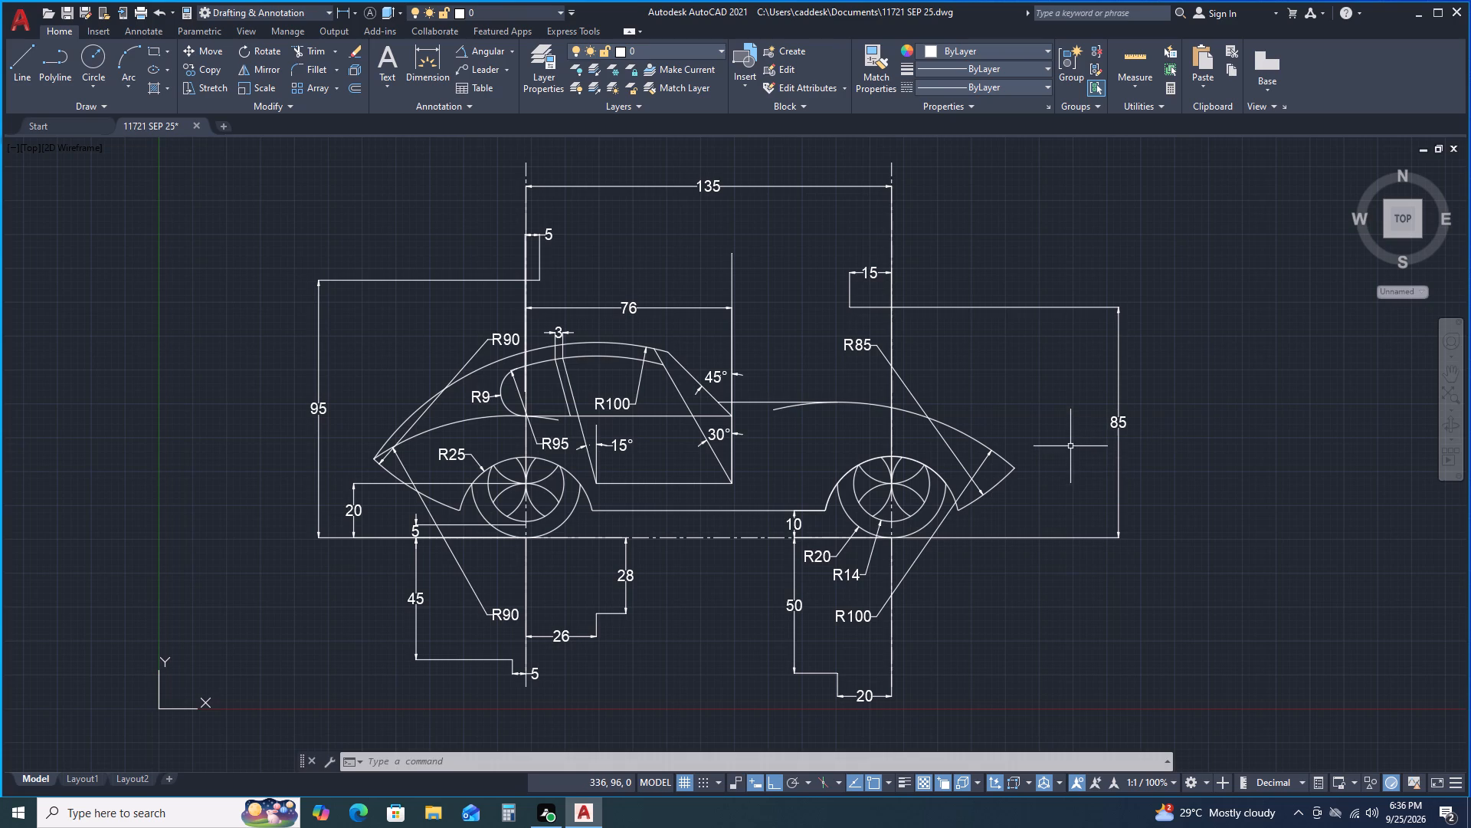
{"action": "scroll", "coordinate": [1071, 442], "scroll_direction": "down", "scroll_amount": 1}
{"action": "scroll", "coordinate": [1066, 444], "scroll_direction": "up", "scroll_amount": 1}
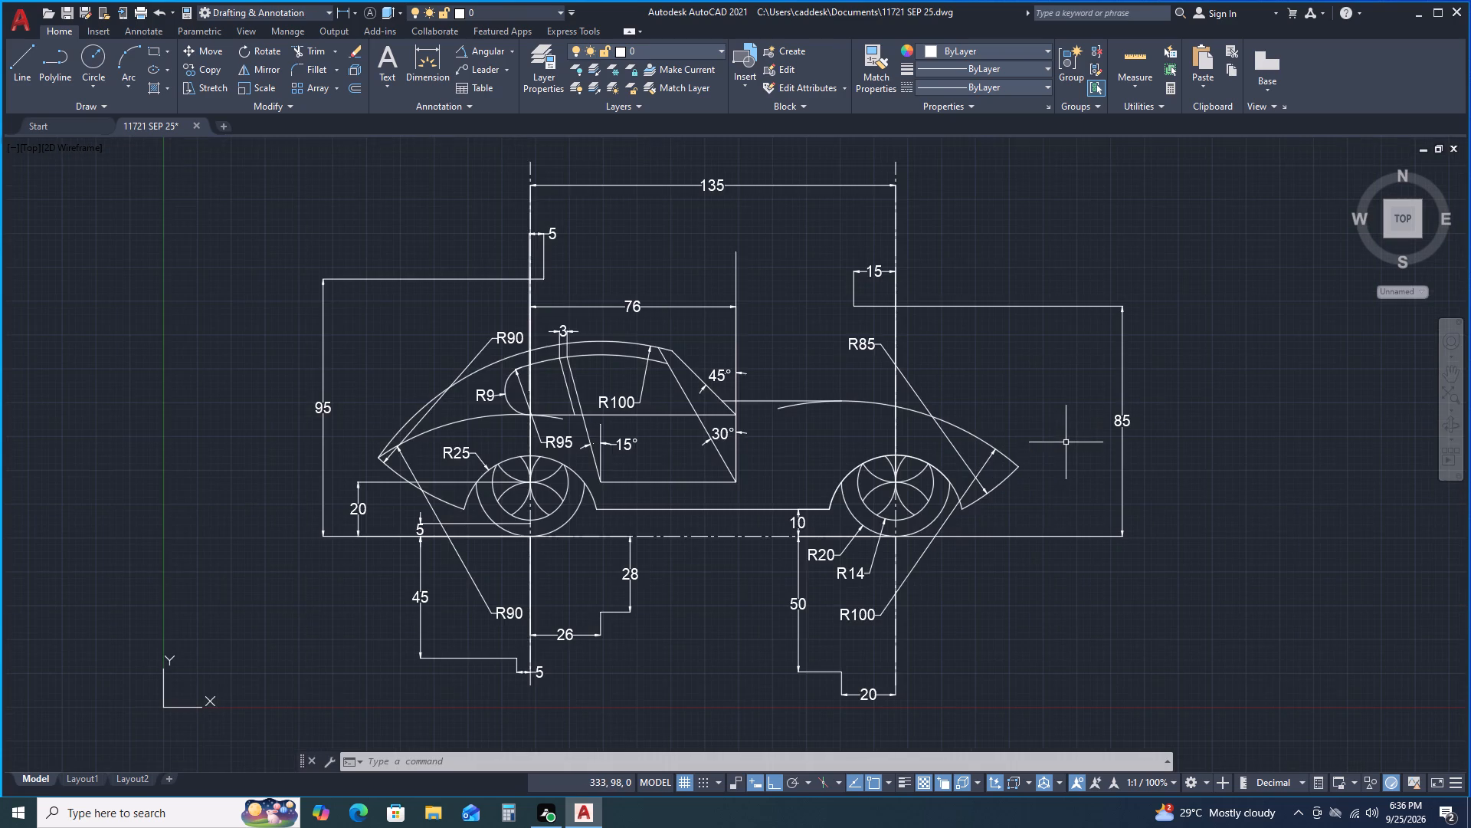
{"action": "scroll", "coordinate": [1065, 449], "scroll_direction": "down", "scroll_amount": 1}
{"action": "scroll", "coordinate": [1004, 462], "scroll_direction": "up", "scroll_amount": 1}
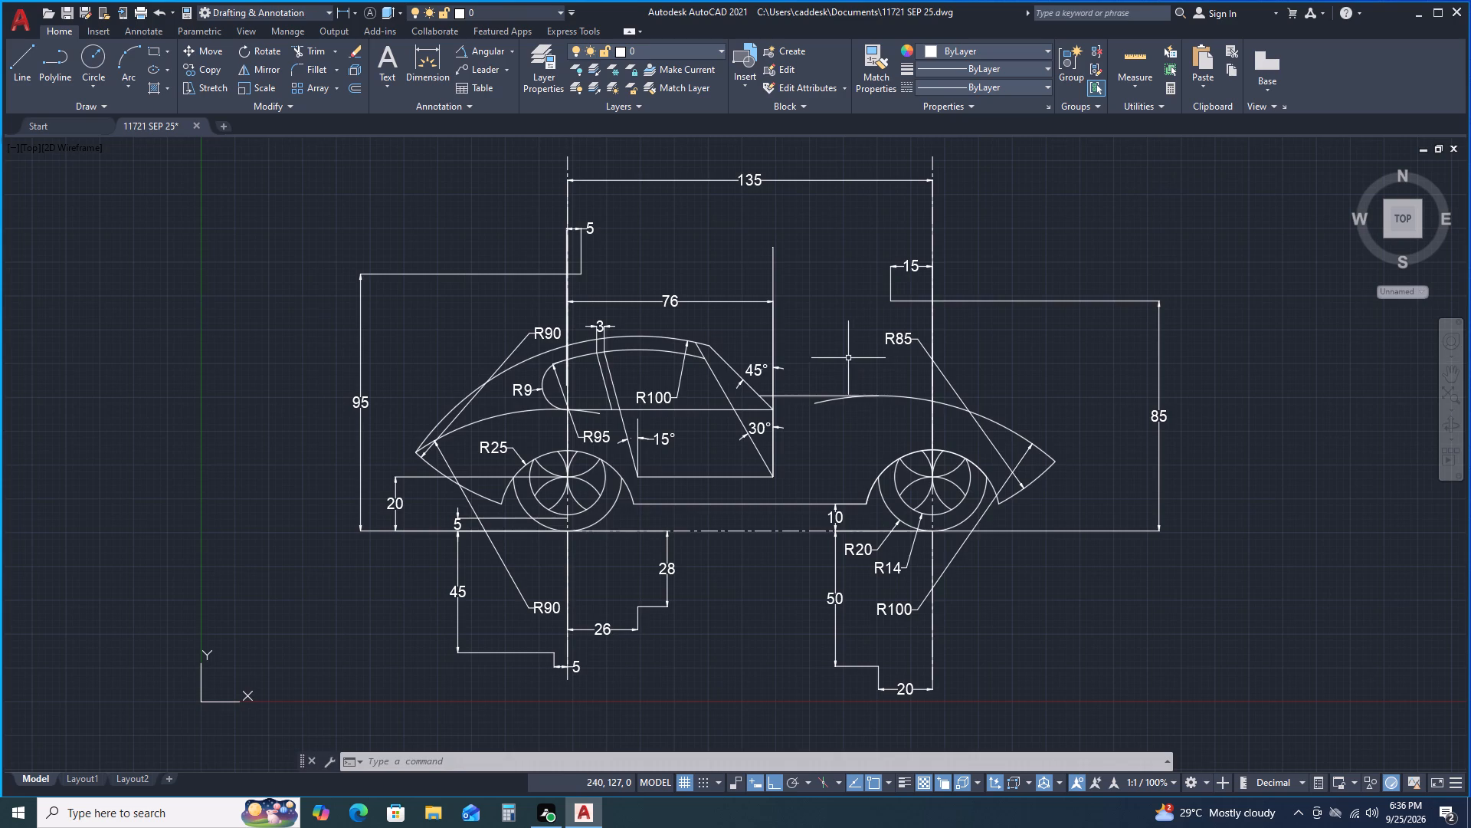
{"action": "scroll", "coordinate": [869, 427], "scroll_direction": "up", "scroll_amount": 1}
{"action": "scroll", "coordinate": [869, 428], "scroll_direction": "down", "scroll_amount": 1}
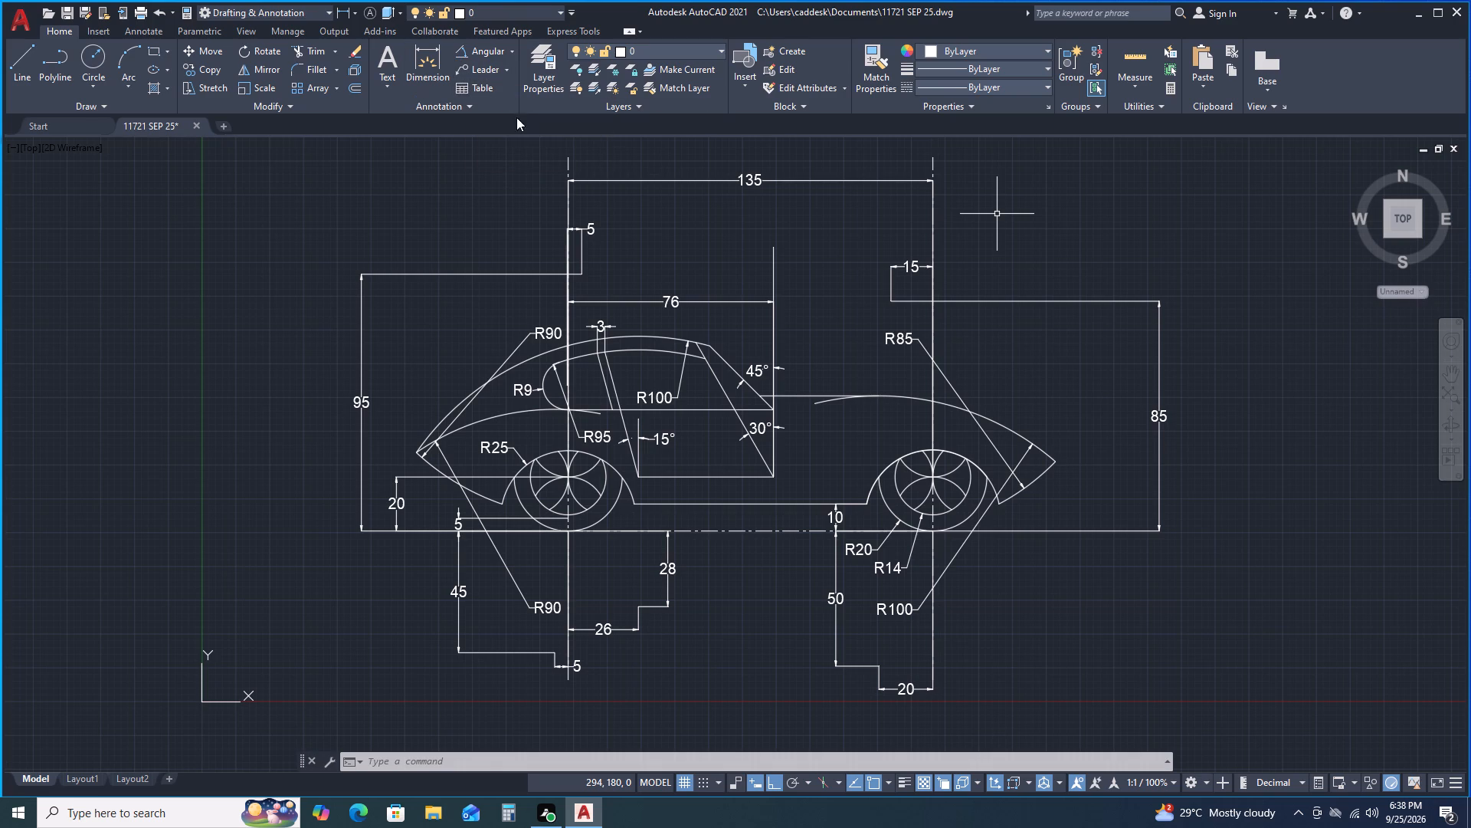
{"action": "middle_click_drag", "start_coordinate": [660, 264], "coordinate": [607, 314]}
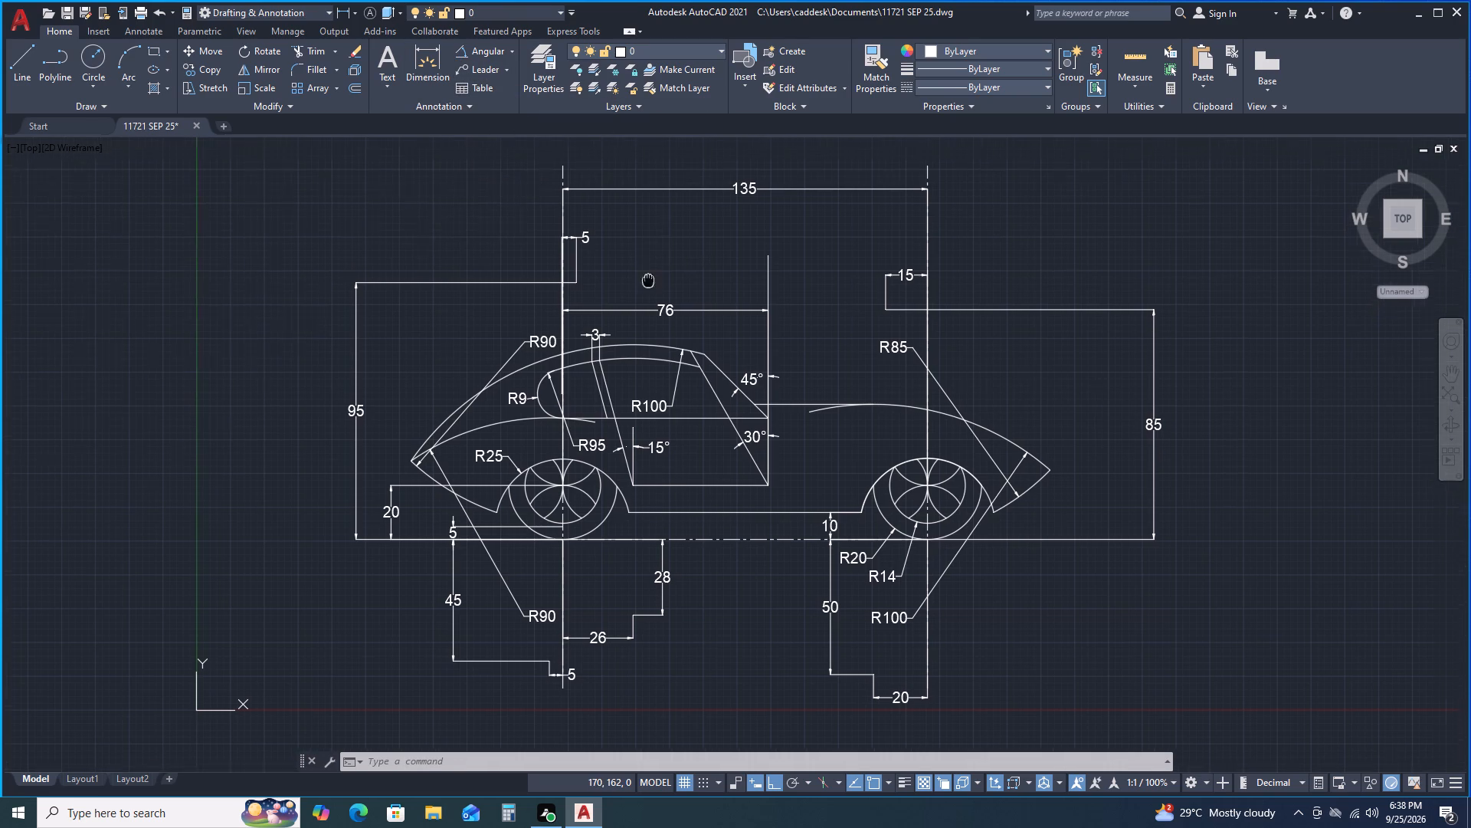
{"action": "middle_click_drag", "start_coordinate": [607, 314], "coordinate": [595, 326]}
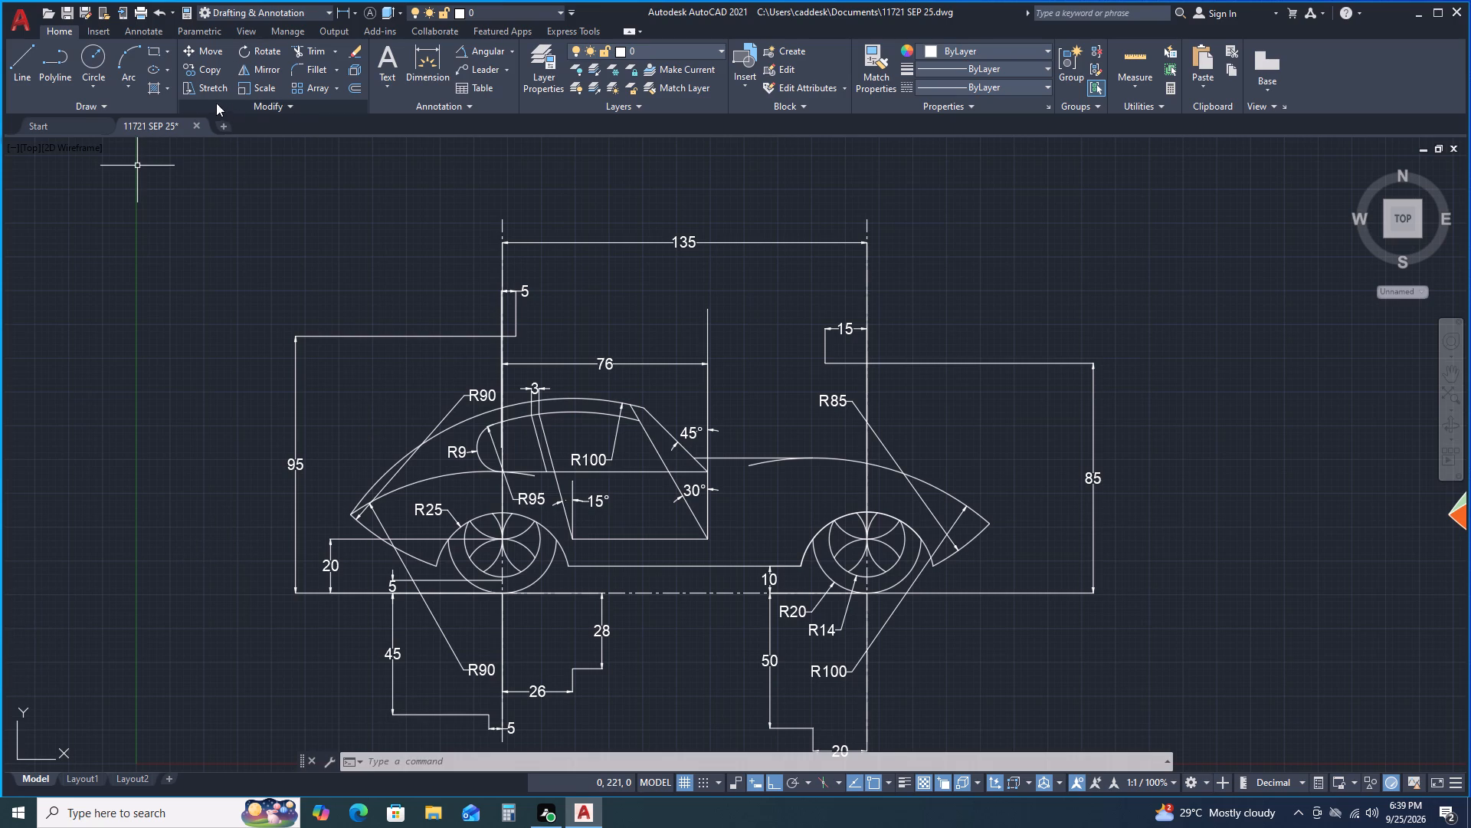
{"action": "scroll", "coordinate": [956, 341], "scroll_direction": "down", "scroll_amount": 1}
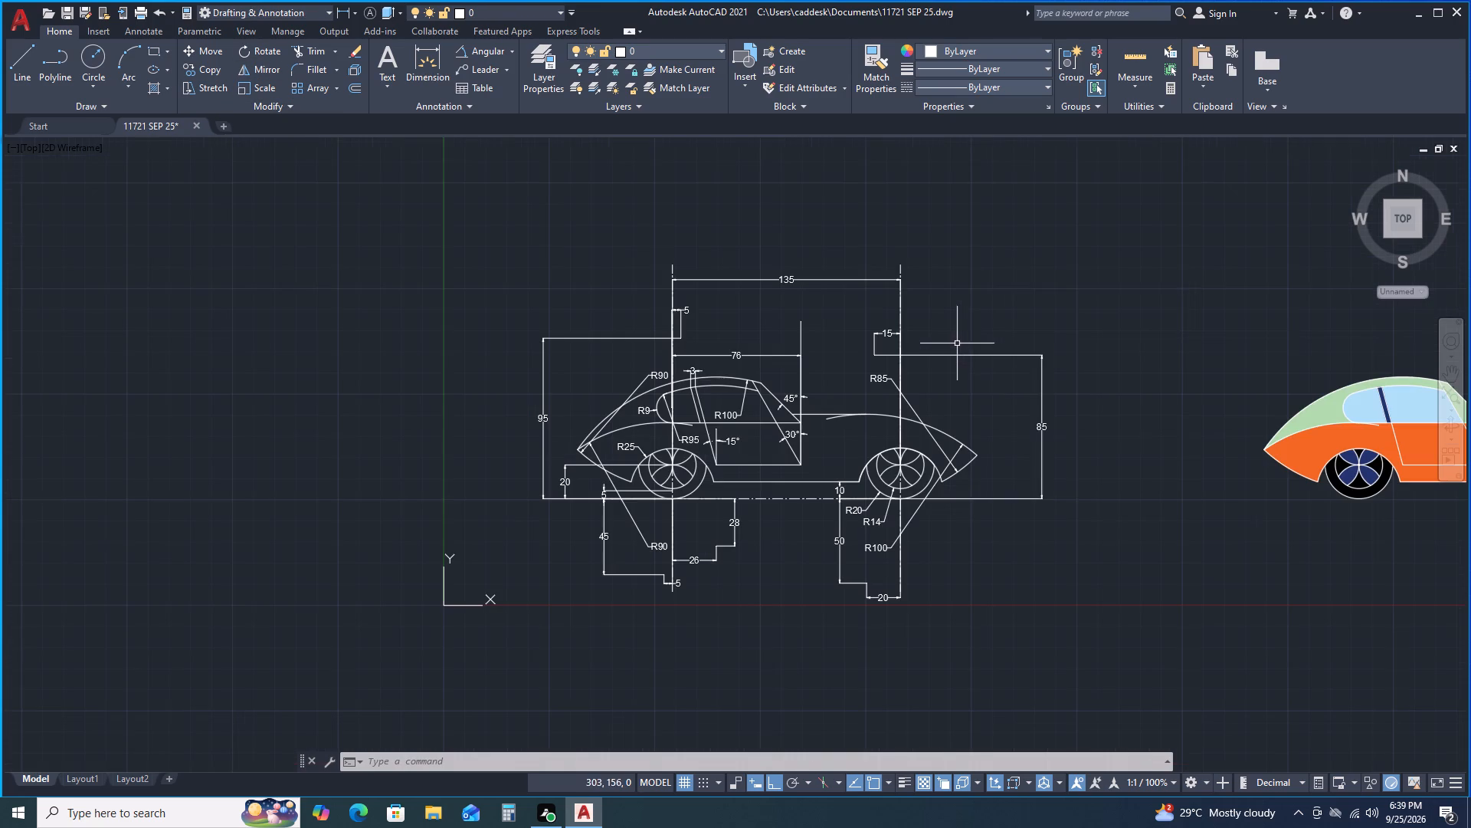
{"action": "middle_click_drag", "start_coordinate": [1082, 361], "coordinate": [1073, 359]}
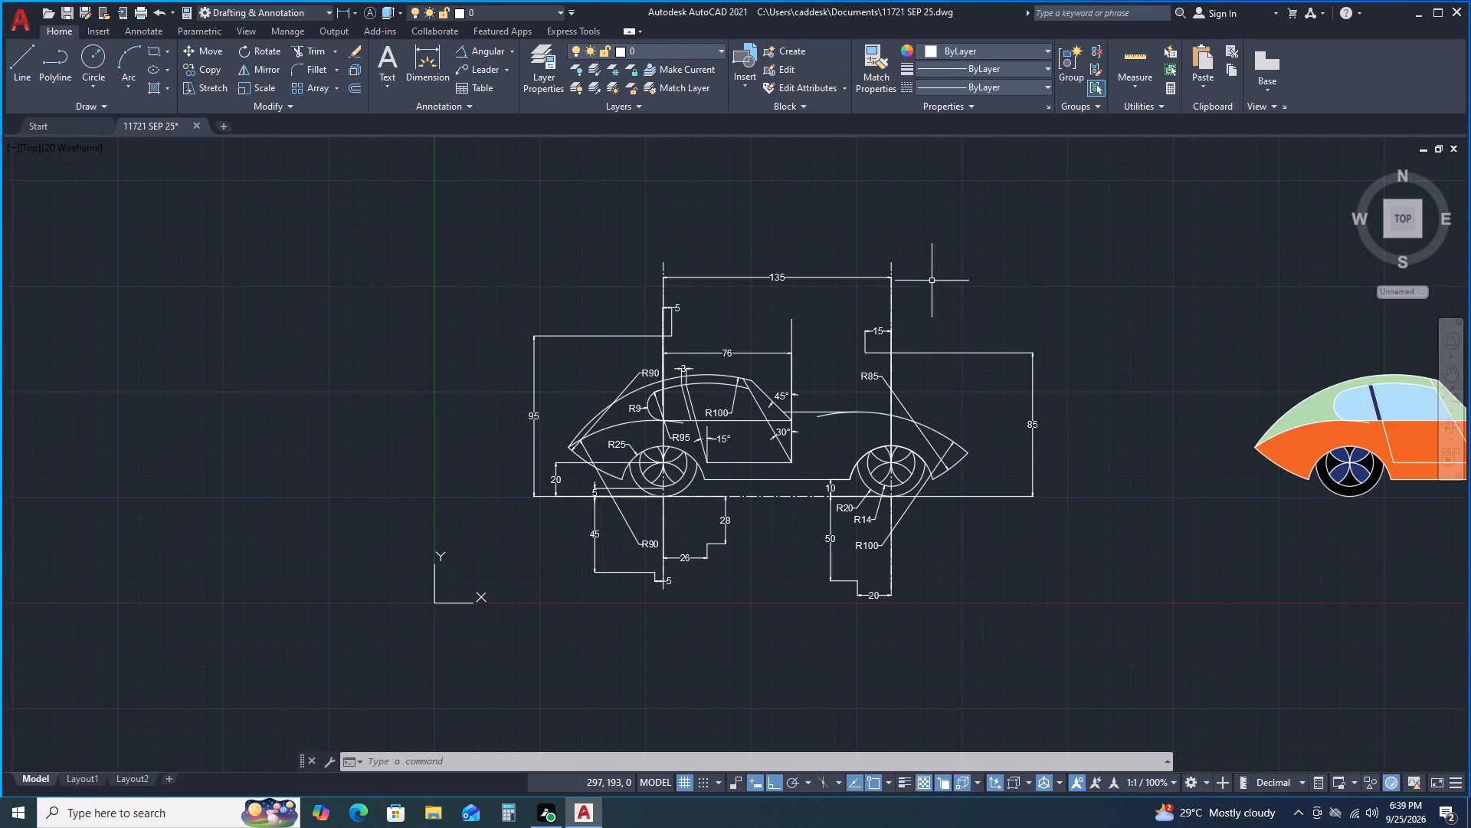
{"action": "scroll", "coordinate": [903, 313], "scroll_direction": "up", "scroll_amount": 2}
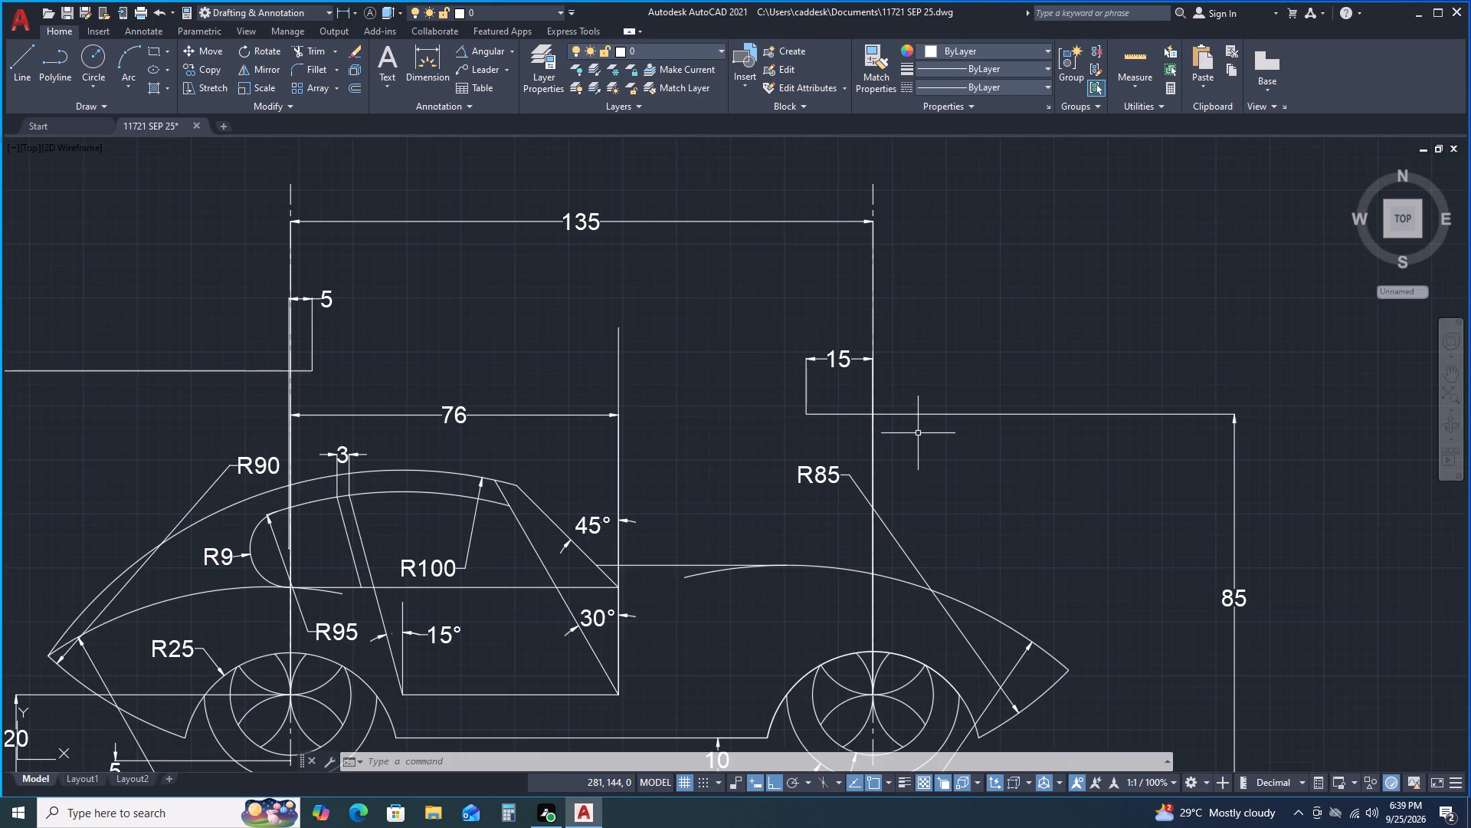
{"action": "middle_click_drag", "start_coordinate": [942, 469], "coordinate": [801, 231]}
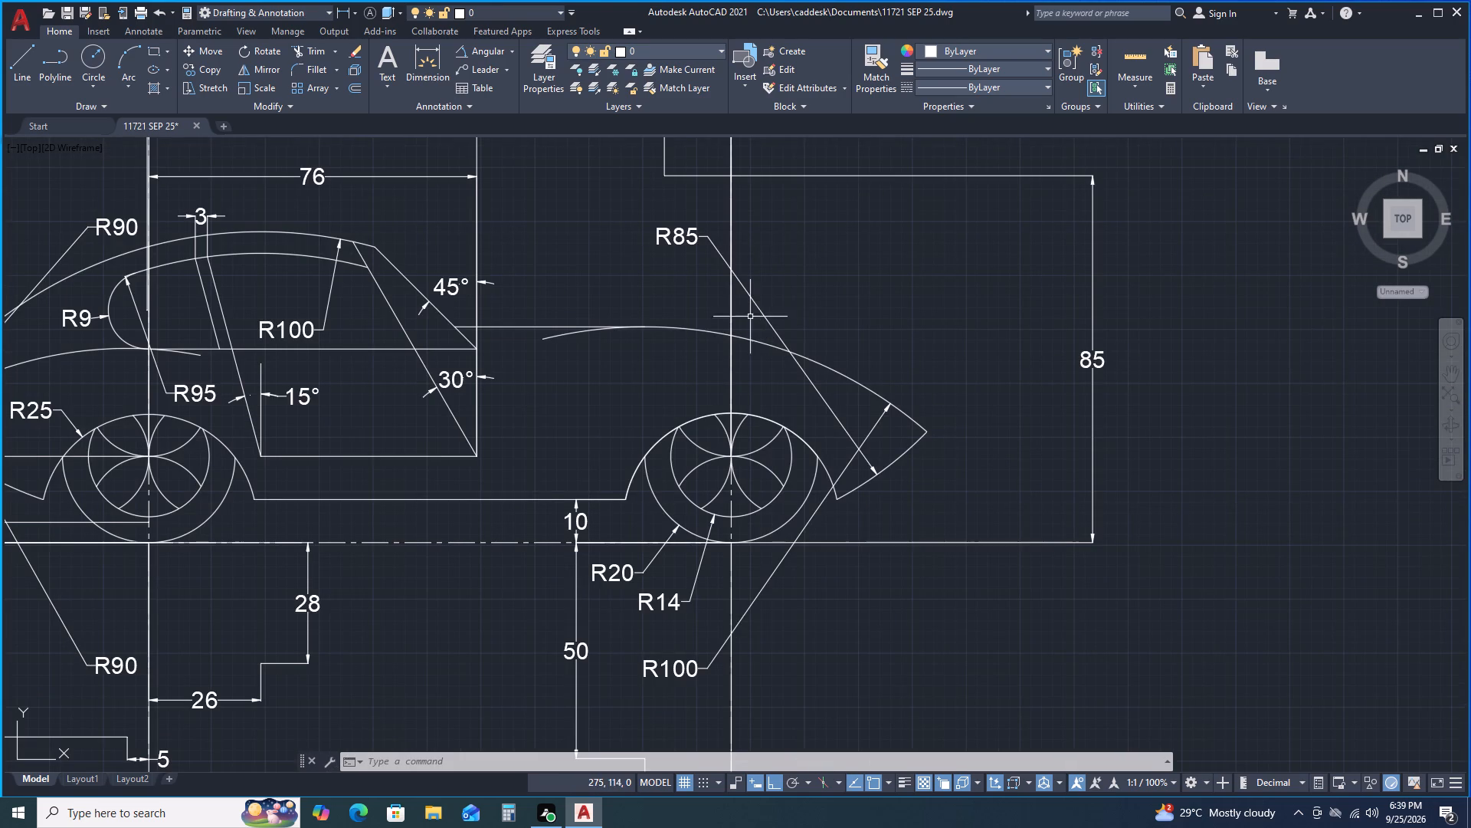
{"action": "middle_click_drag", "start_coordinate": [778, 262], "coordinate": [786, 297]}
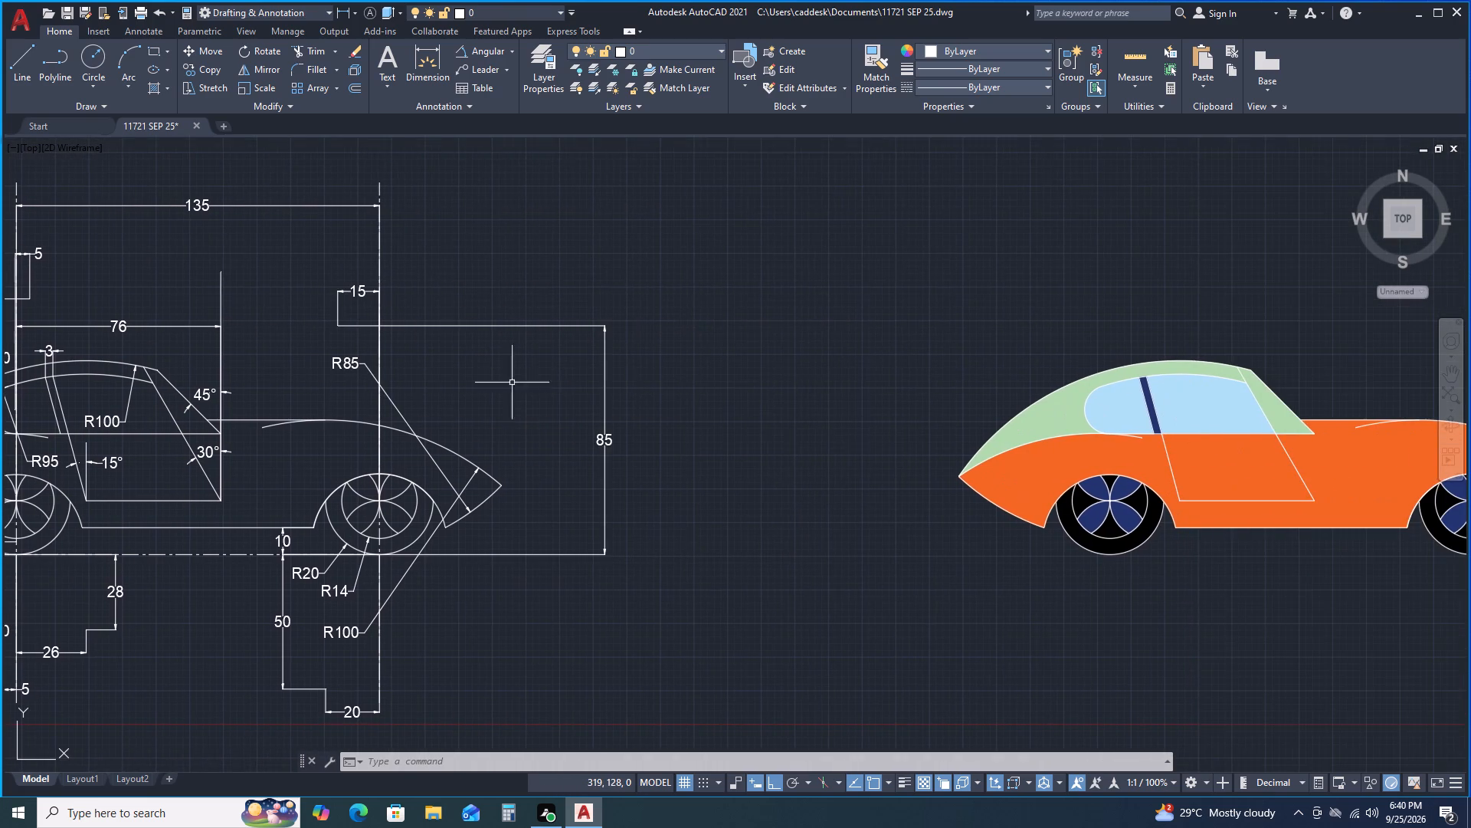
{"action": "middle_click_drag", "start_coordinate": [877, 468], "coordinate": [117, 481]}
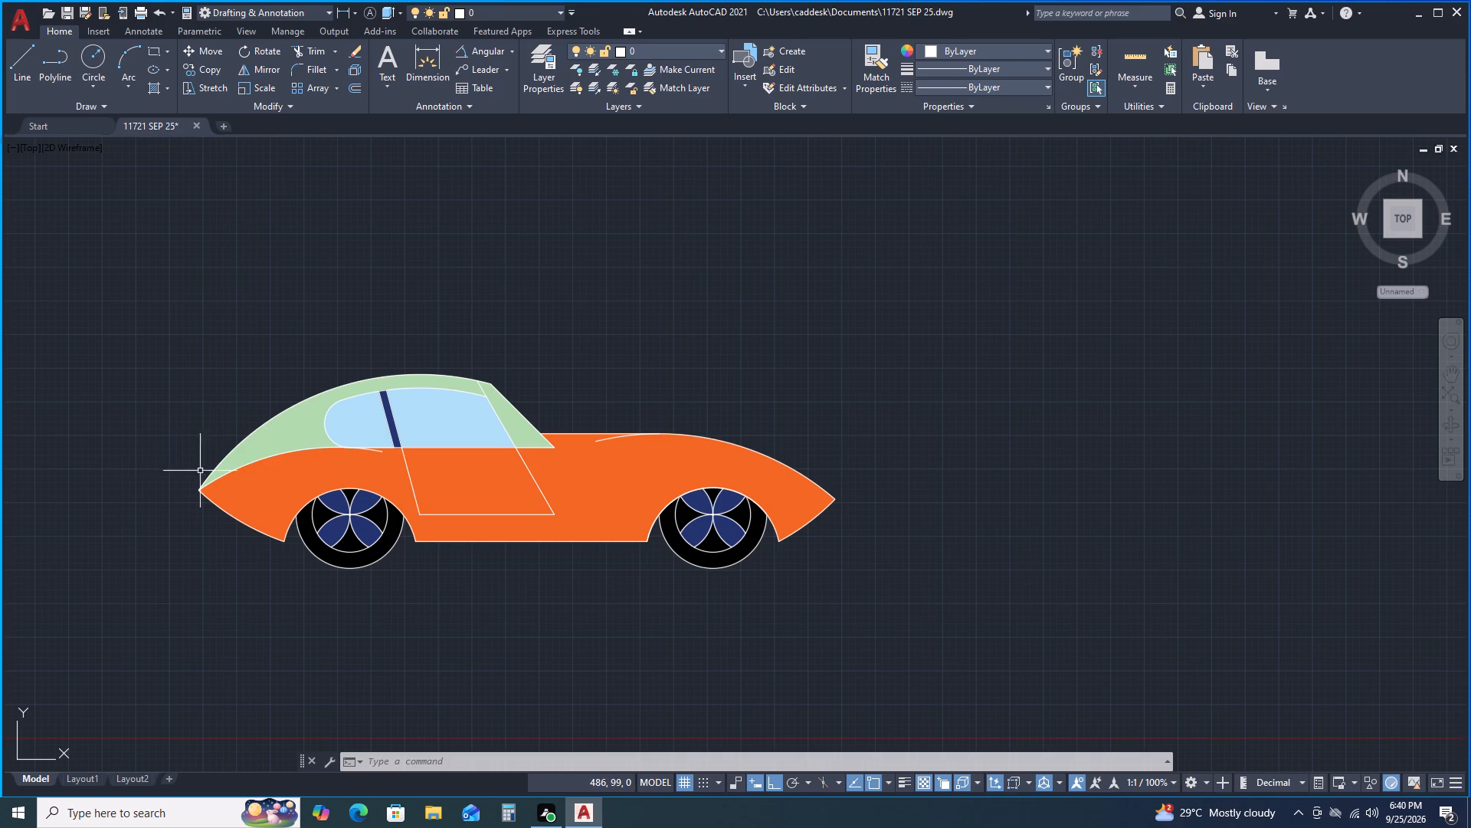
{"action": "middle_click_drag", "start_coordinate": [149, 434], "coordinate": [786, 379]}
{"action": "middle_click_drag", "start_coordinate": [567, 402], "coordinate": [1034, 441]}
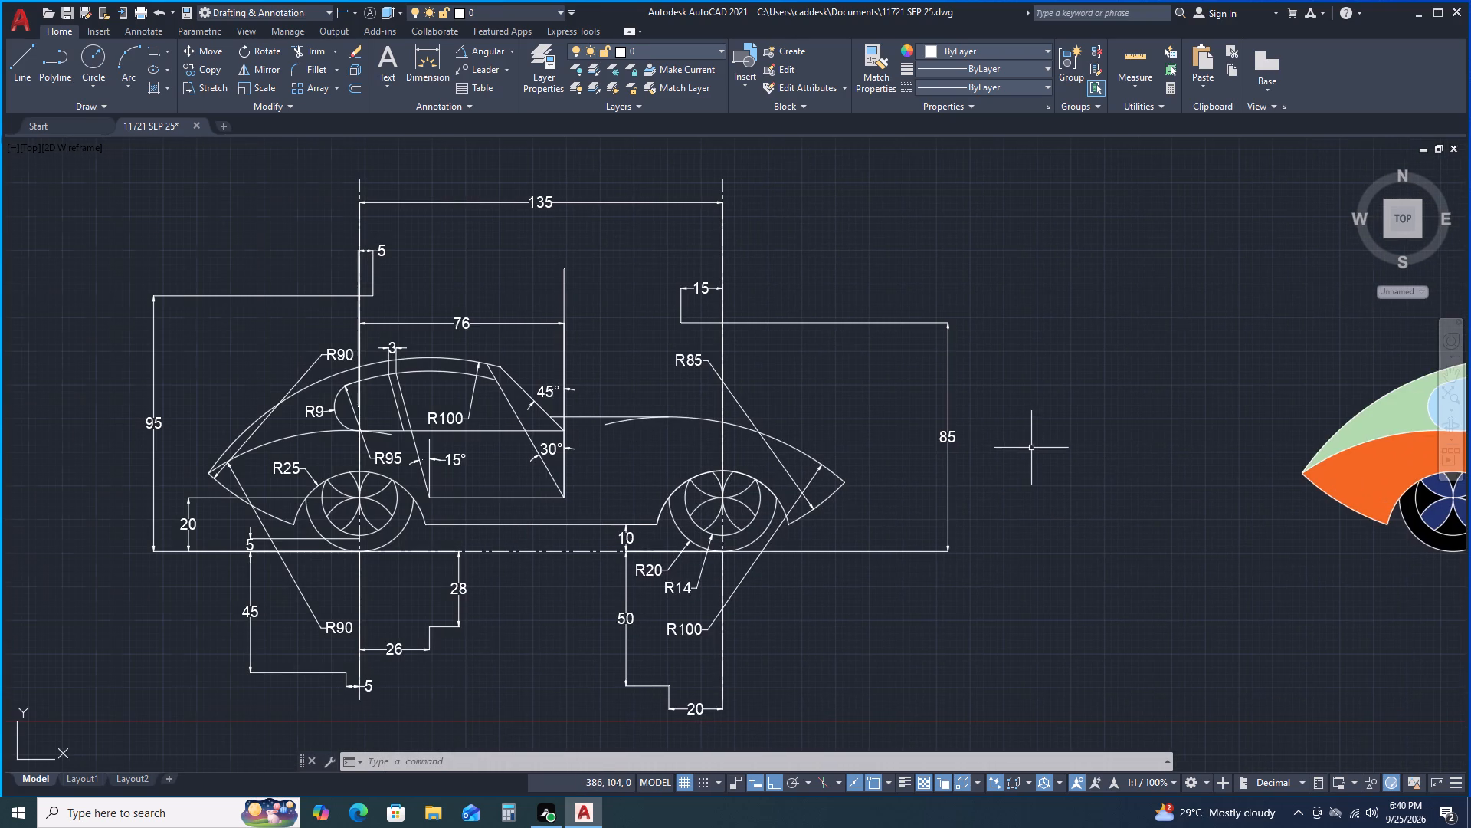
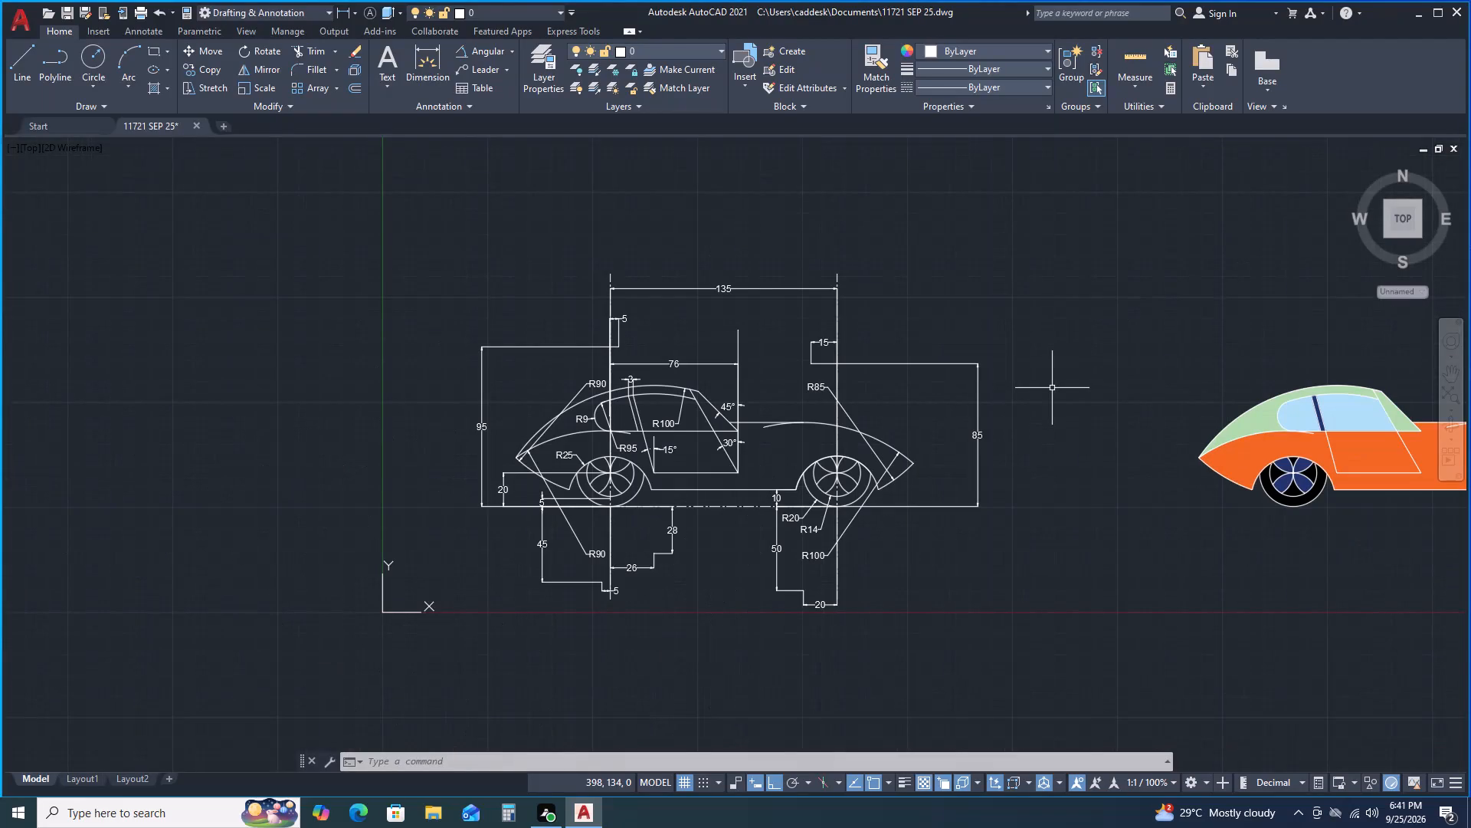
Set the drawing's default lineweight to 0.00 mm in the lineweight settings.
{"action": "type", "text": "LIN"}
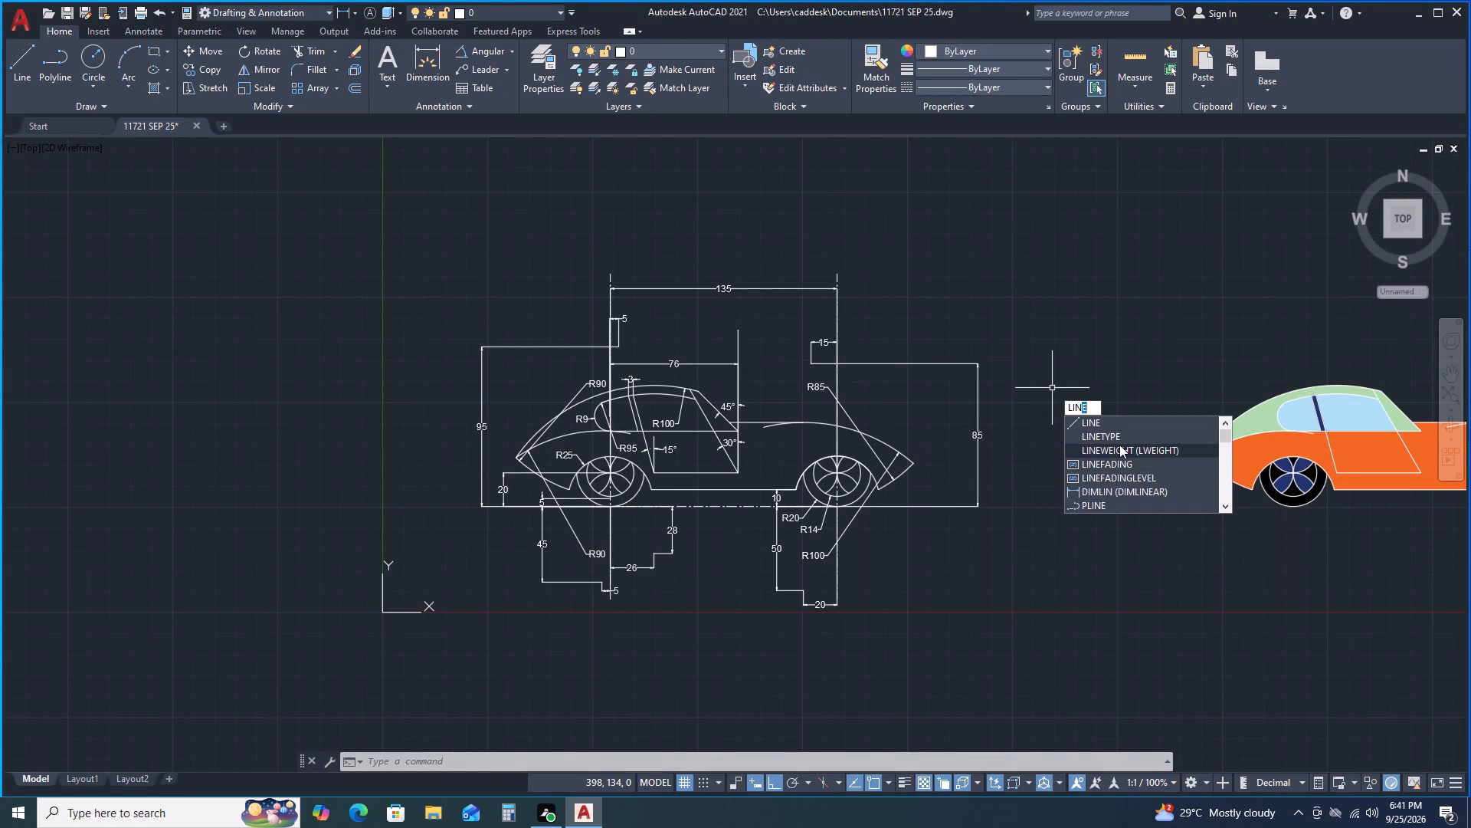
{"action": "left_click", "coordinate": [1119, 445]}
{"action": "left_click", "coordinate": [876, 390]}
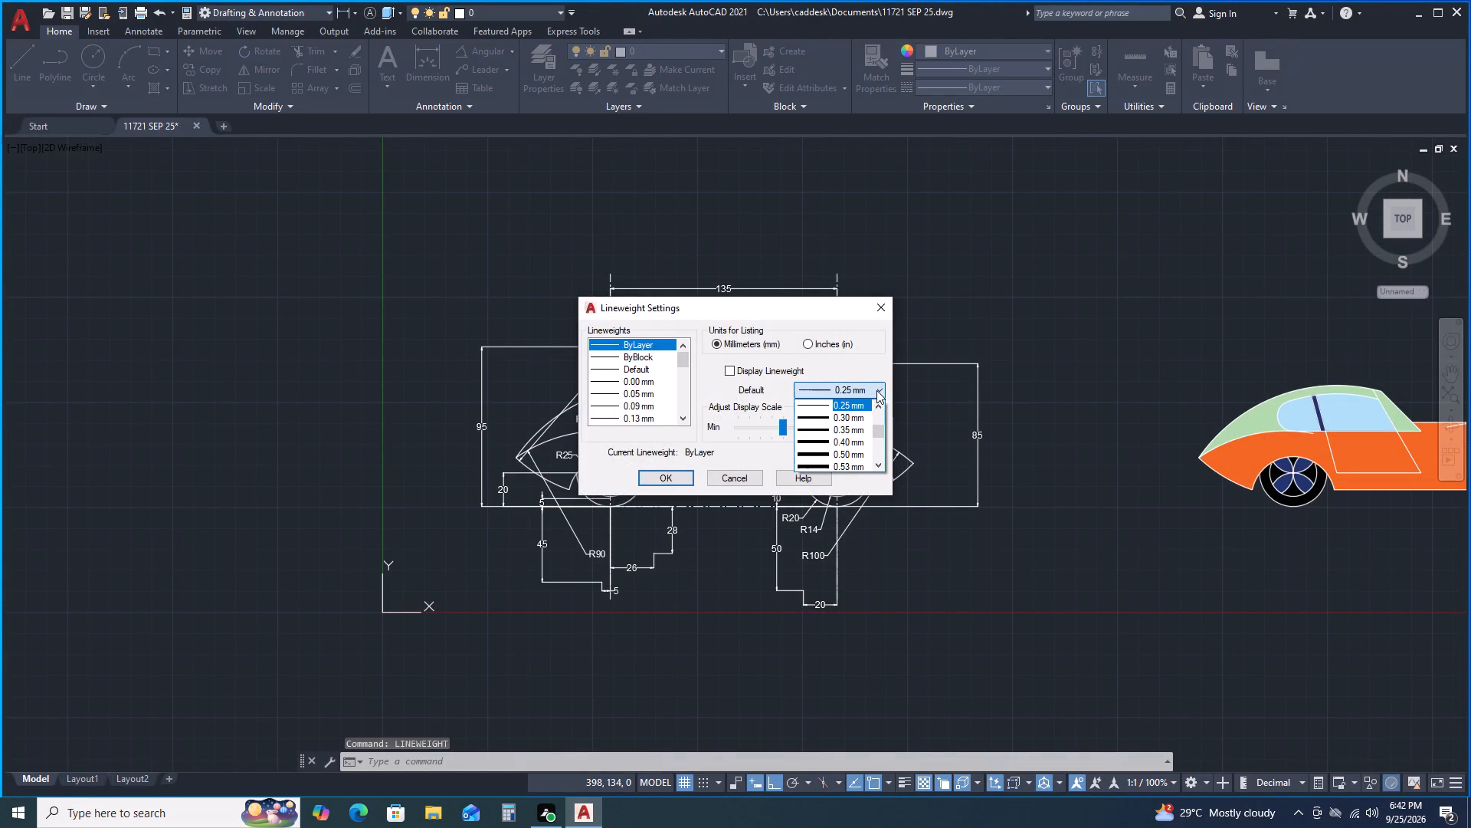
{"action": "triple_click", "coordinate": [878, 406]}
{"action": "triple_click", "coordinate": [878, 406]}
{"action": "triple_click", "coordinate": [878, 406]}
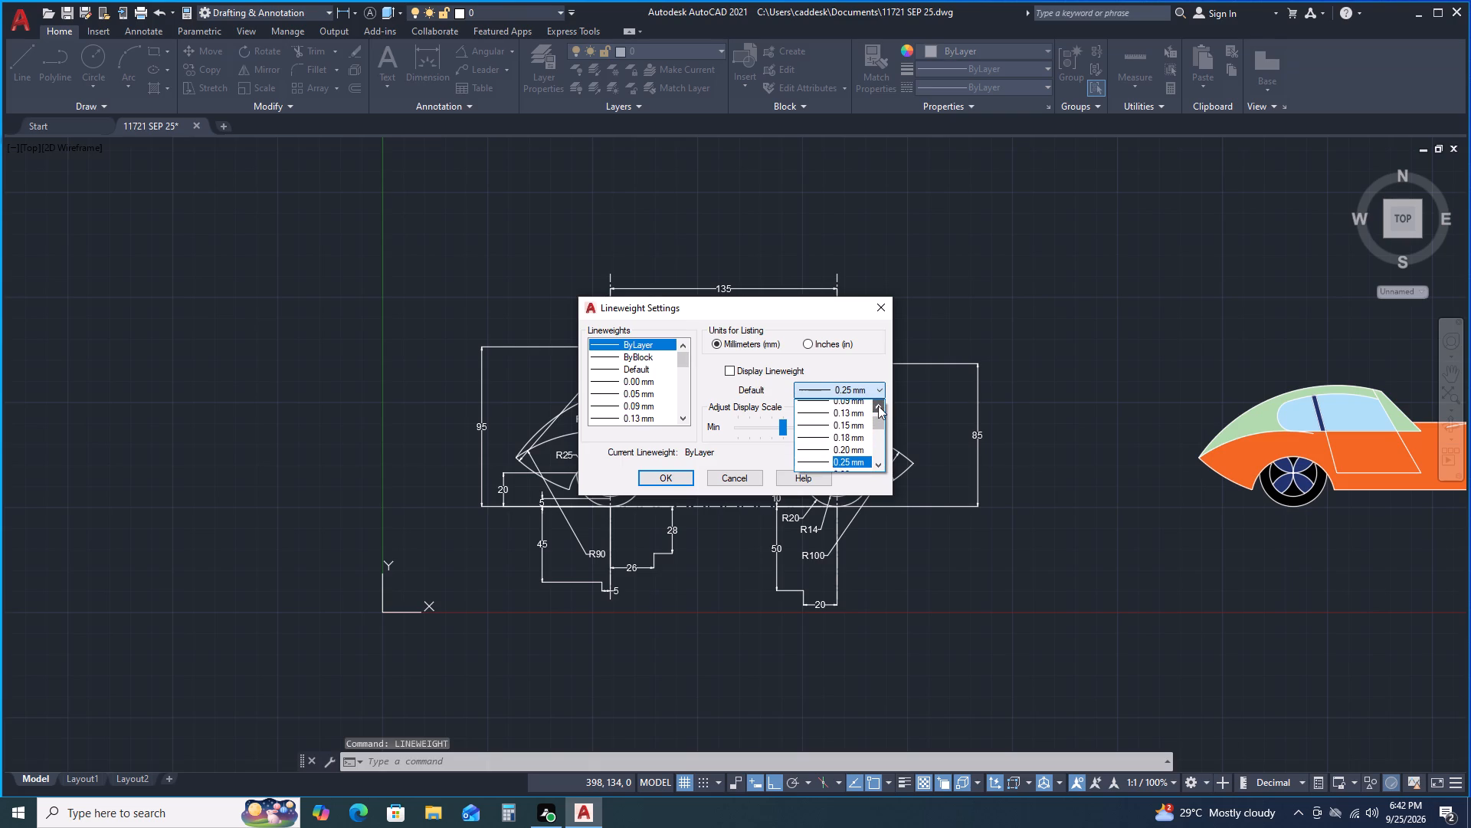
{"action": "triple_click", "coordinate": [878, 406]}
{"action": "left_click", "coordinate": [861, 406]}
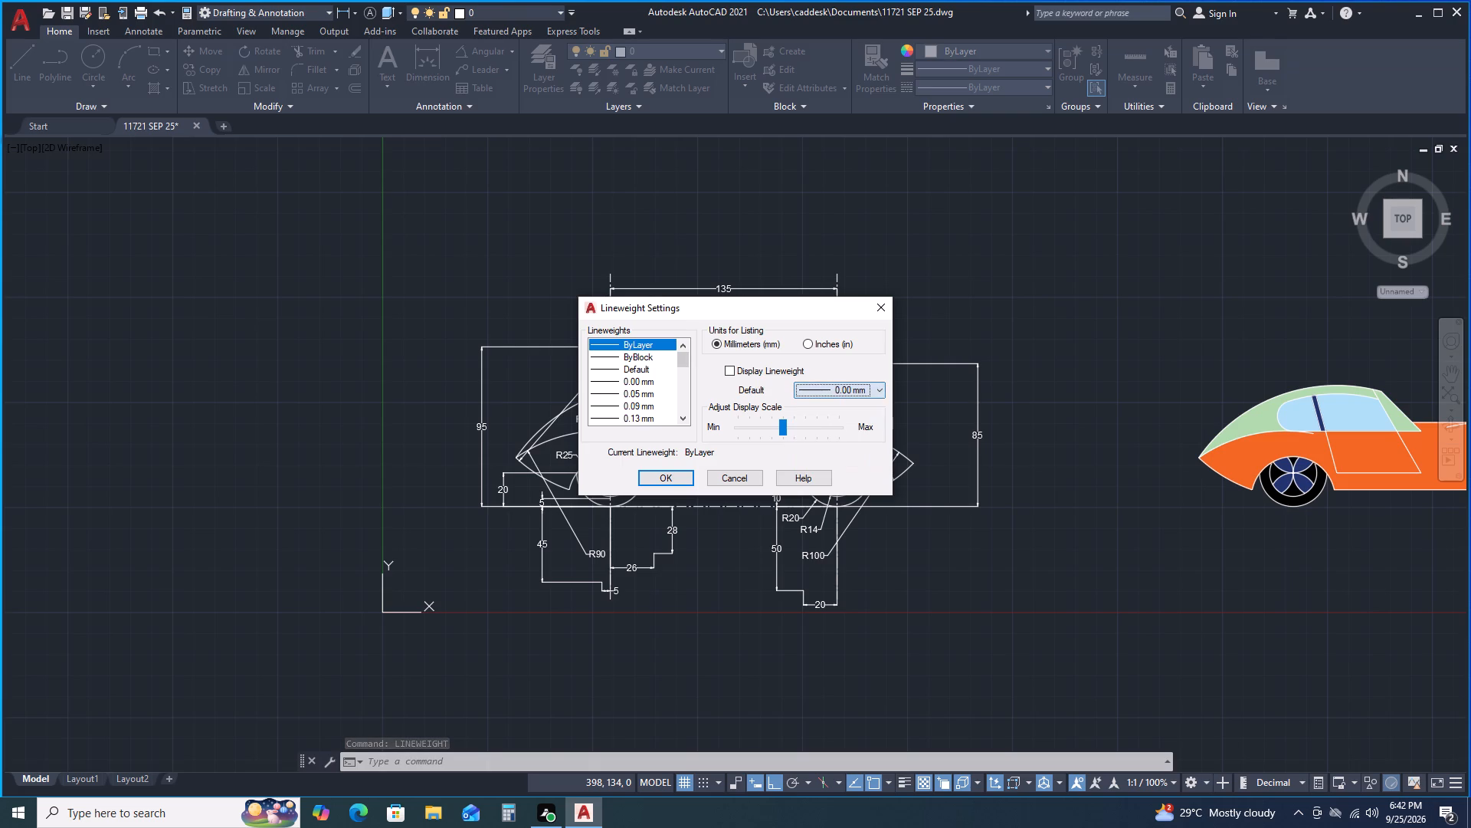
{"action": "left_click", "coordinate": [673, 478]}
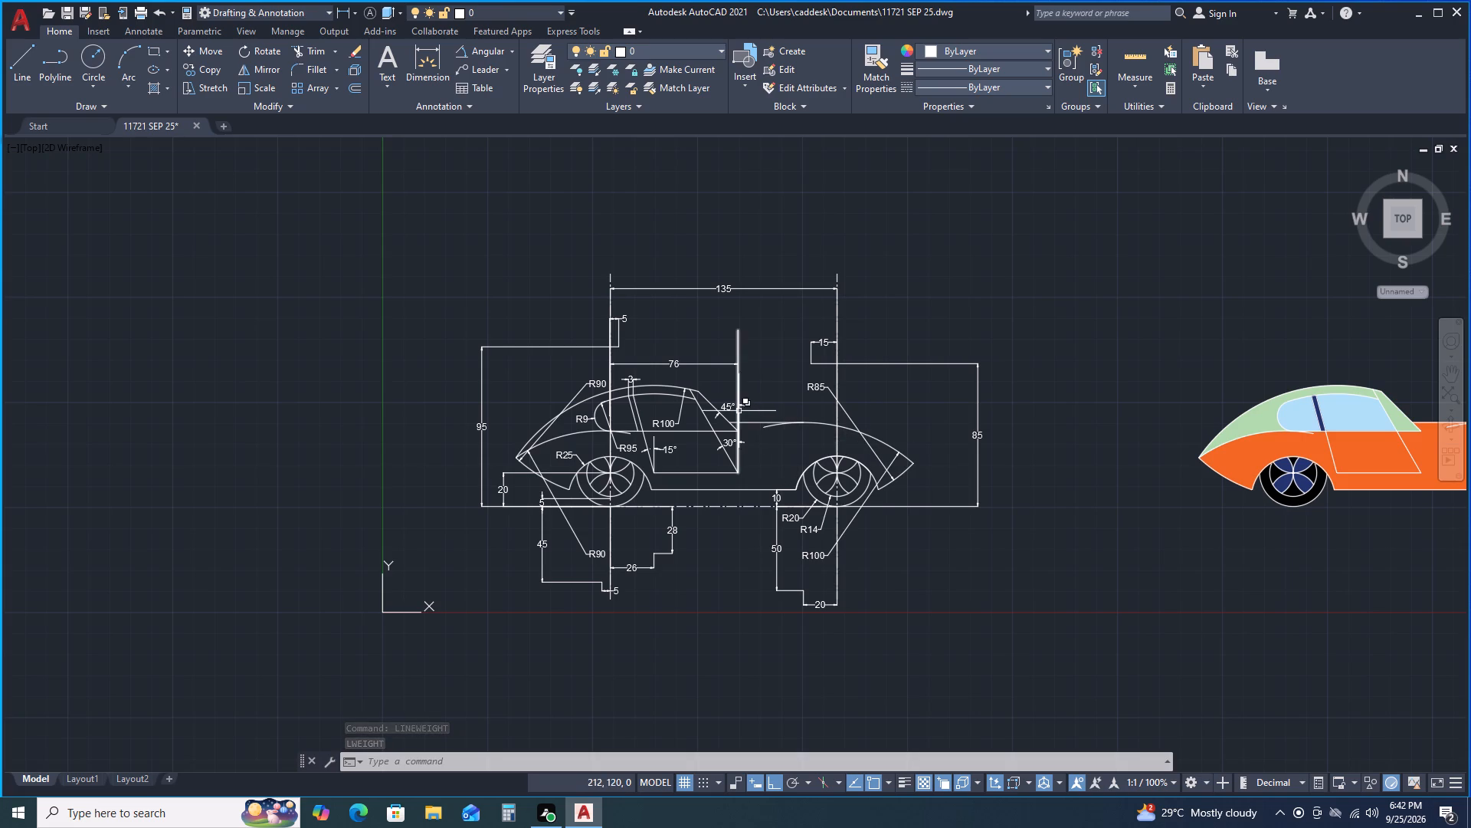
Save the drawing under its existing name 11721 SEP 25 in Documents, replacing the earlier file.
{"action": "scroll", "coordinate": [739, 411], "scroll_direction": "up", "scroll_amount": 1}
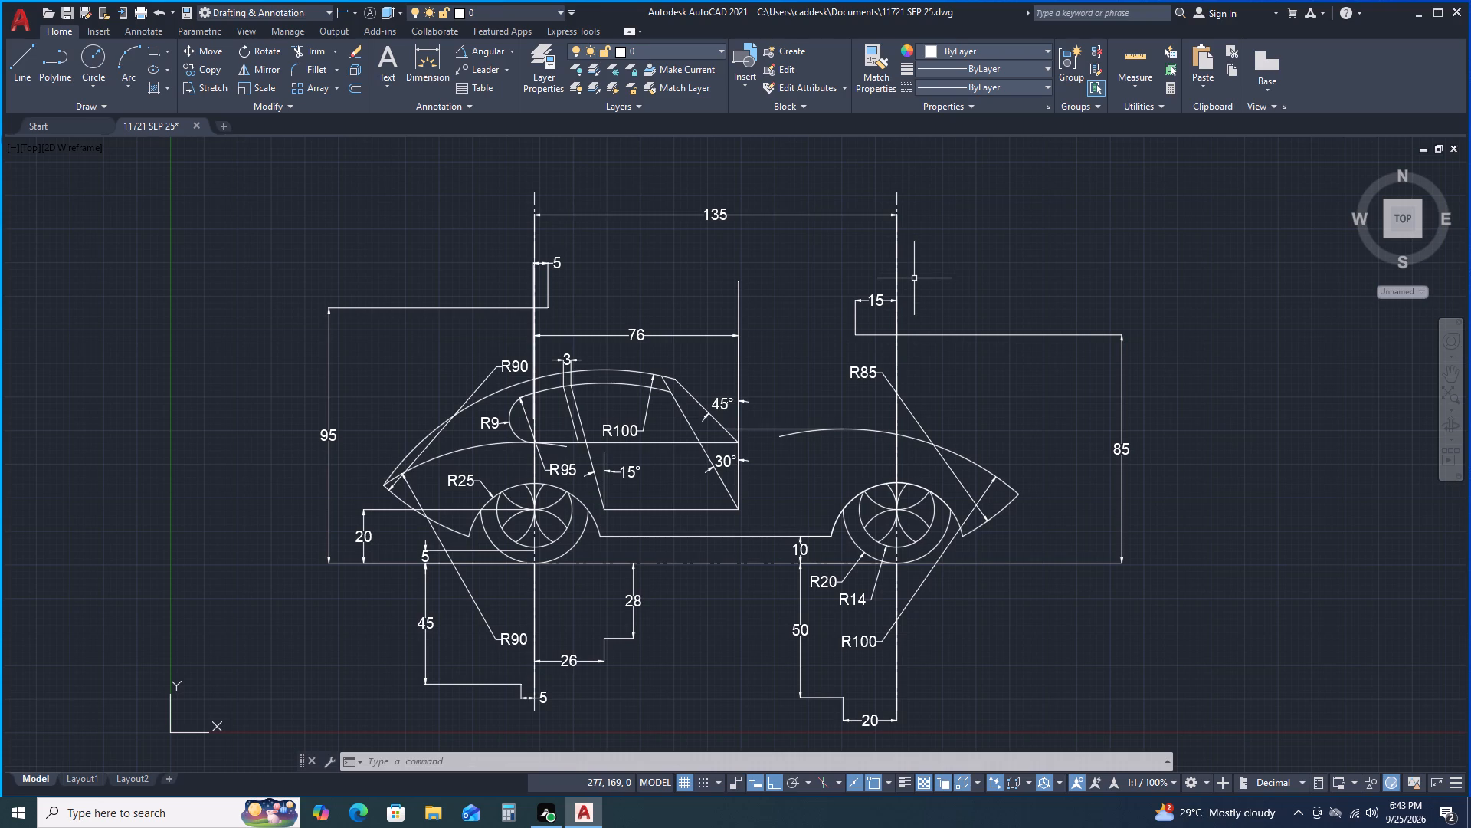
{"action": "left_click", "coordinate": [18, 22]}
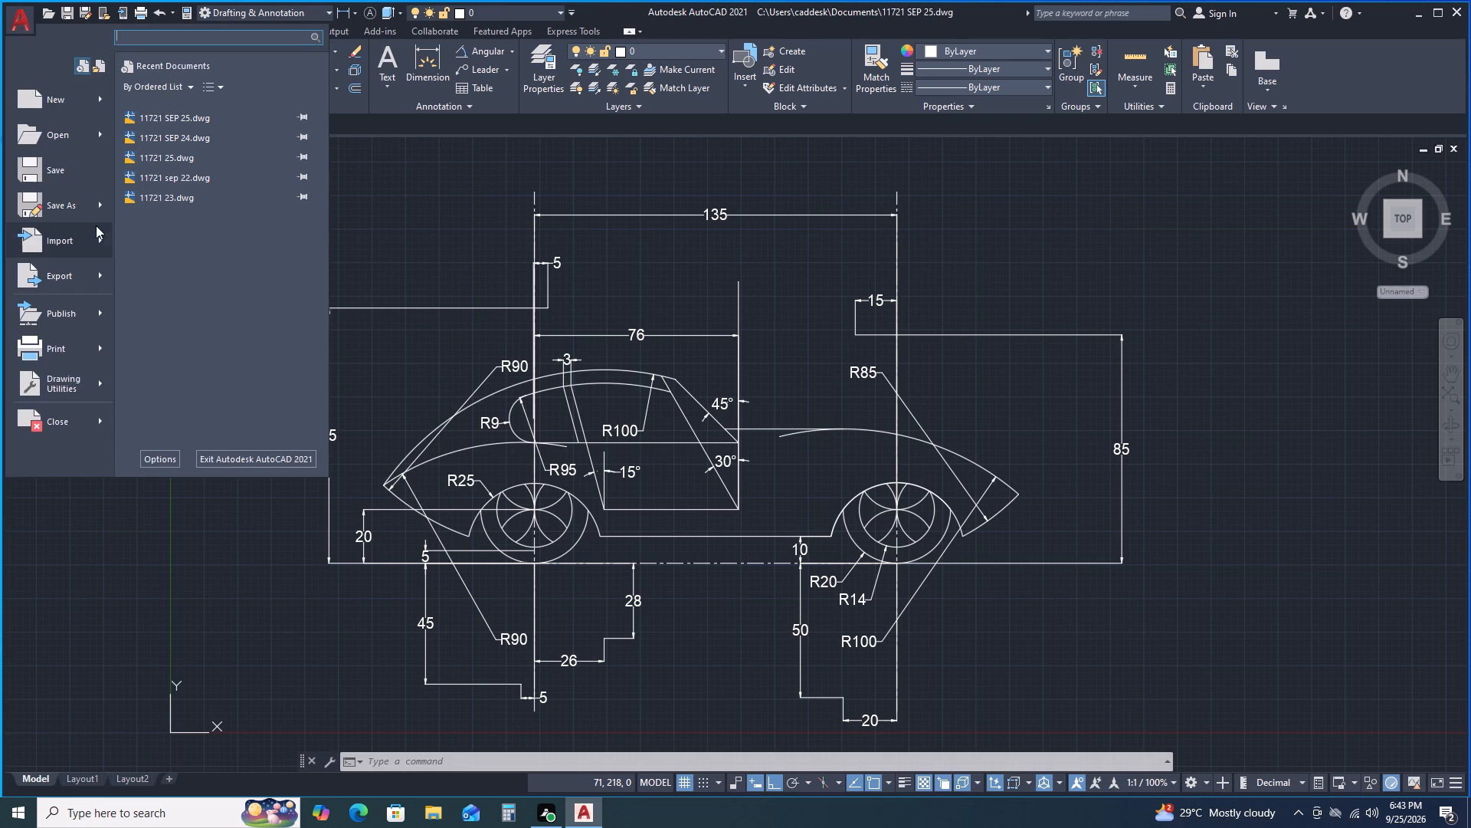
{"action": "left_click", "coordinate": [83, 206]}
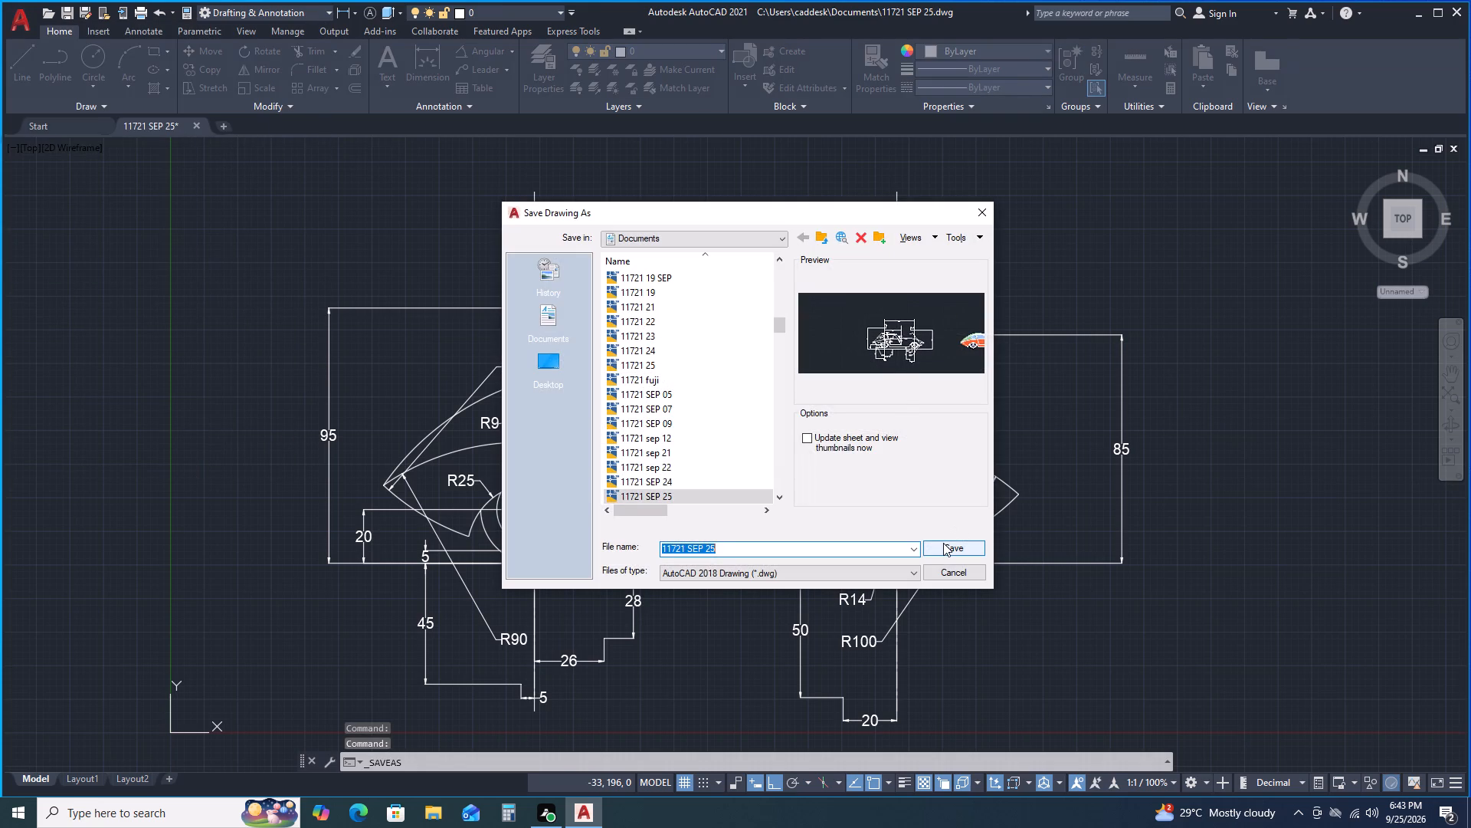
{"action": "left_click", "coordinate": [943, 544]}
{"action": "left_click", "coordinate": [727, 437]}
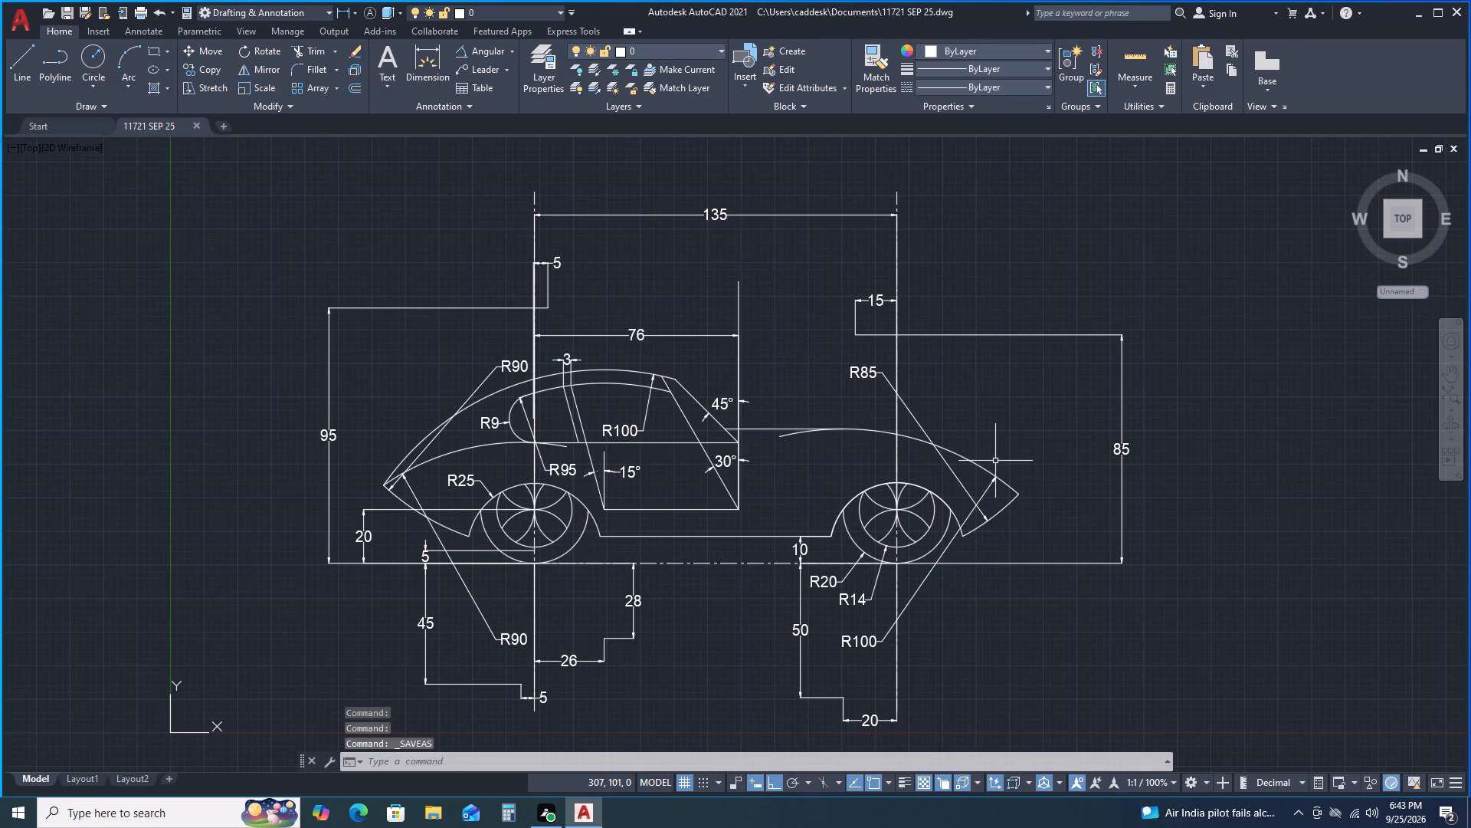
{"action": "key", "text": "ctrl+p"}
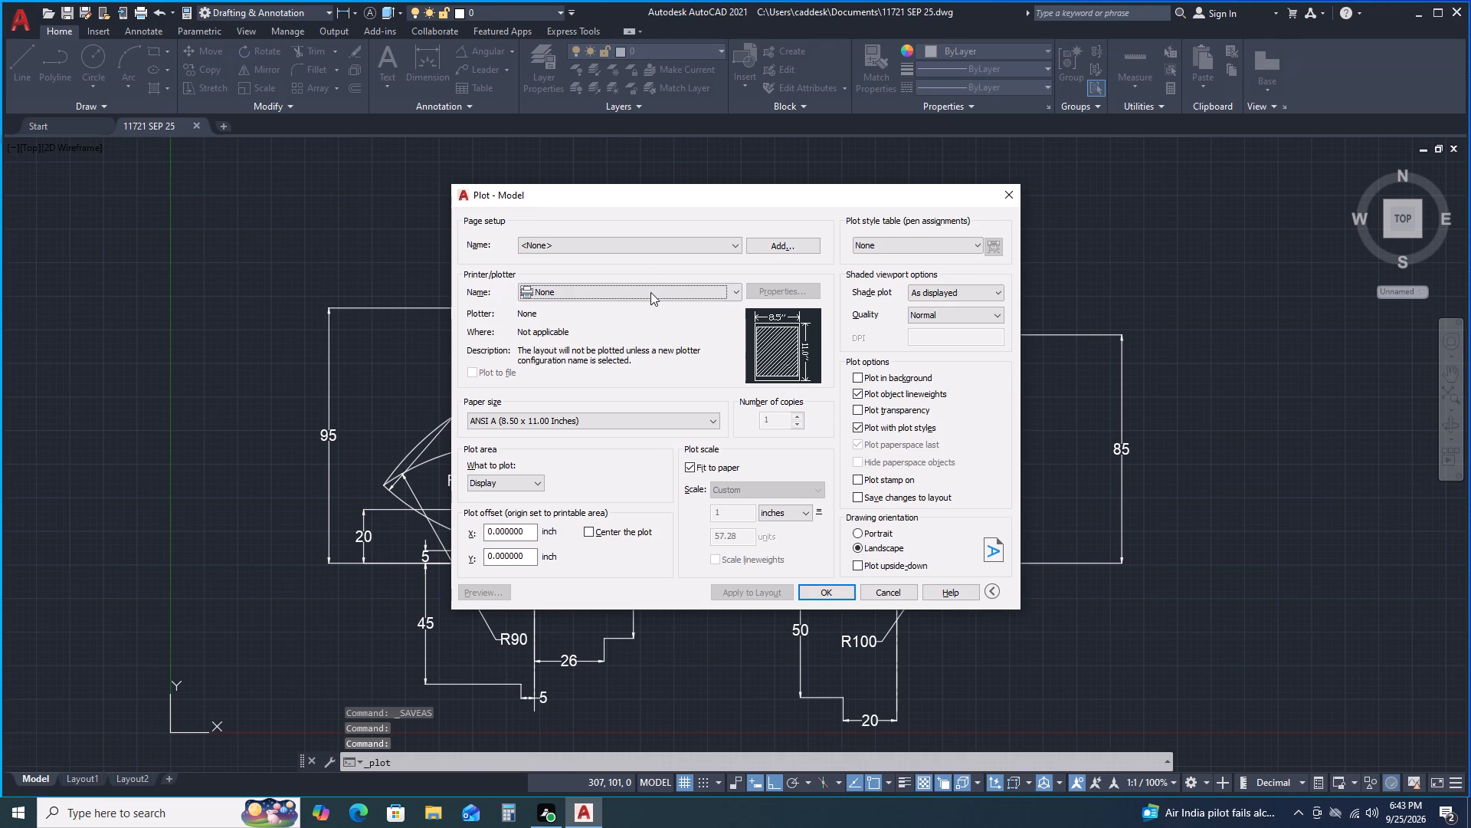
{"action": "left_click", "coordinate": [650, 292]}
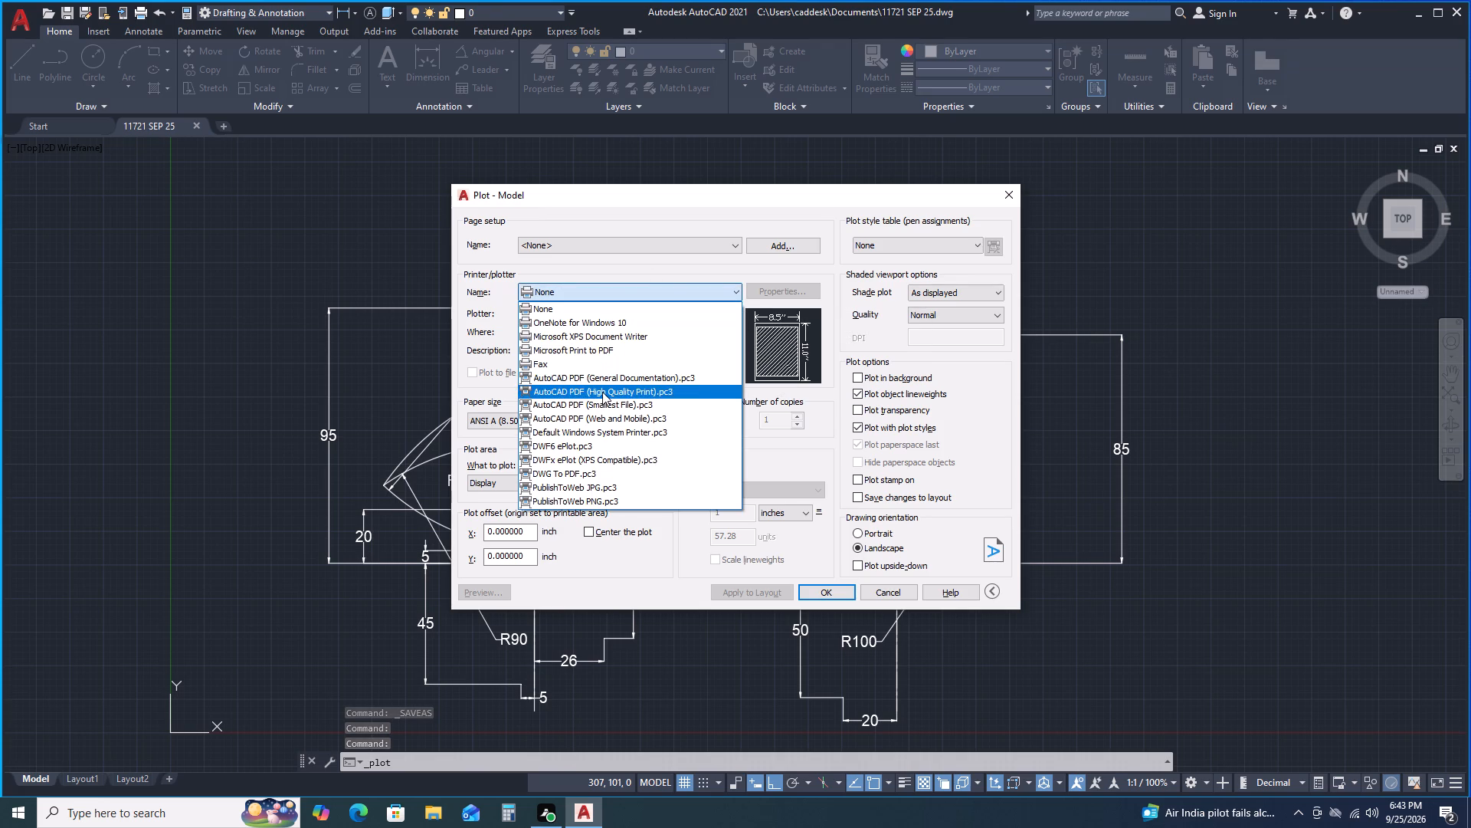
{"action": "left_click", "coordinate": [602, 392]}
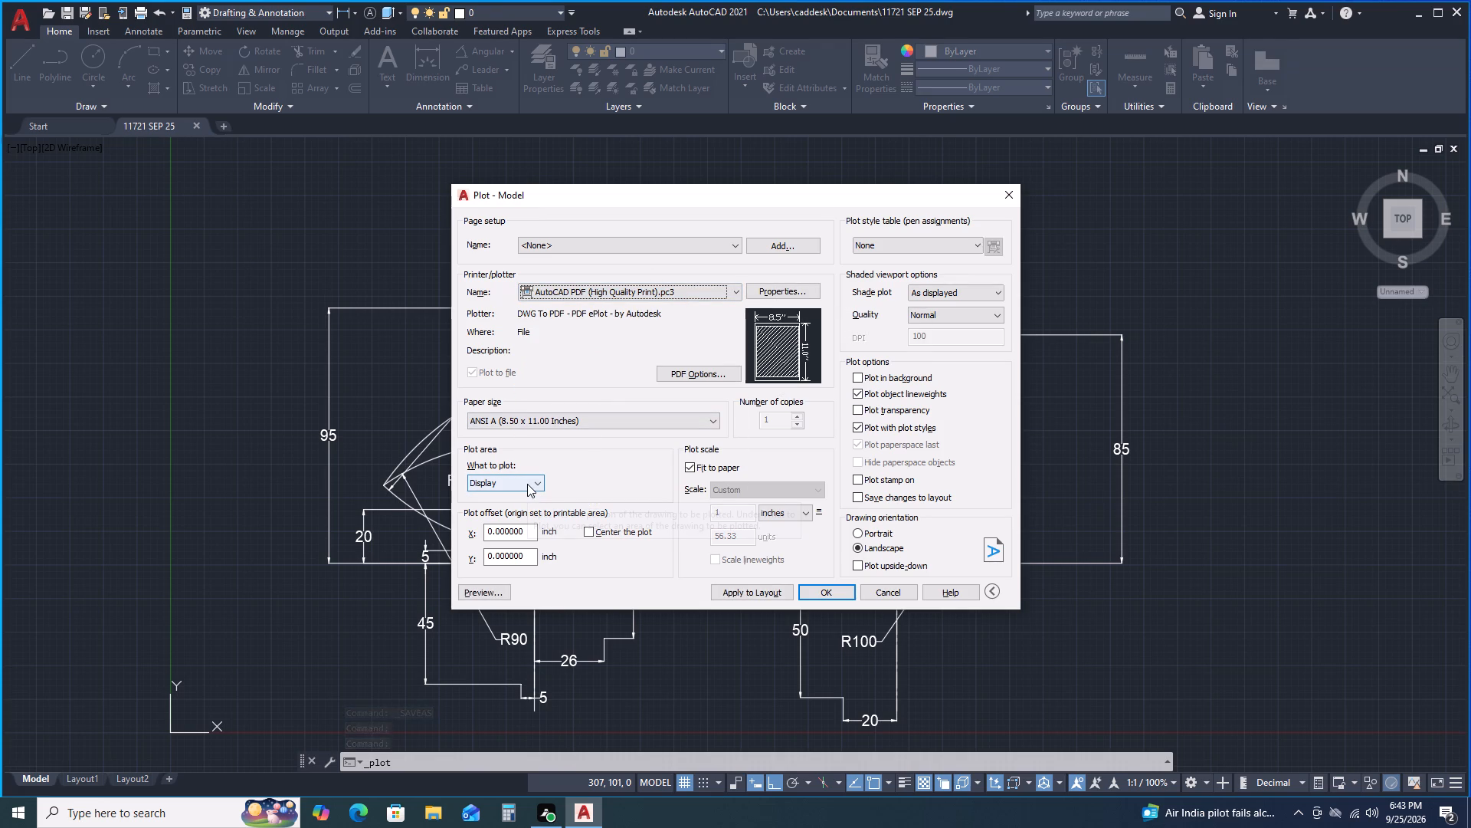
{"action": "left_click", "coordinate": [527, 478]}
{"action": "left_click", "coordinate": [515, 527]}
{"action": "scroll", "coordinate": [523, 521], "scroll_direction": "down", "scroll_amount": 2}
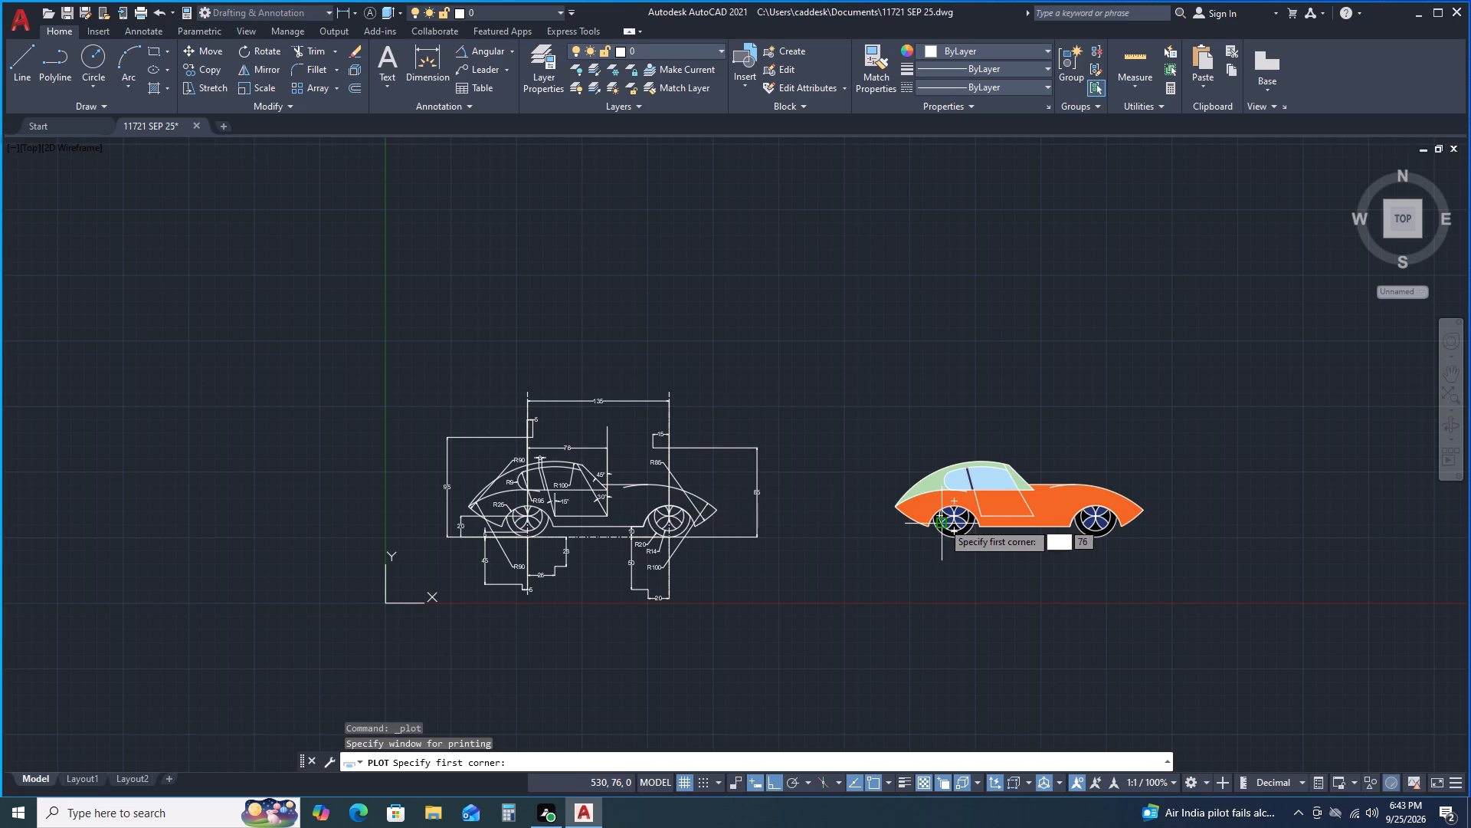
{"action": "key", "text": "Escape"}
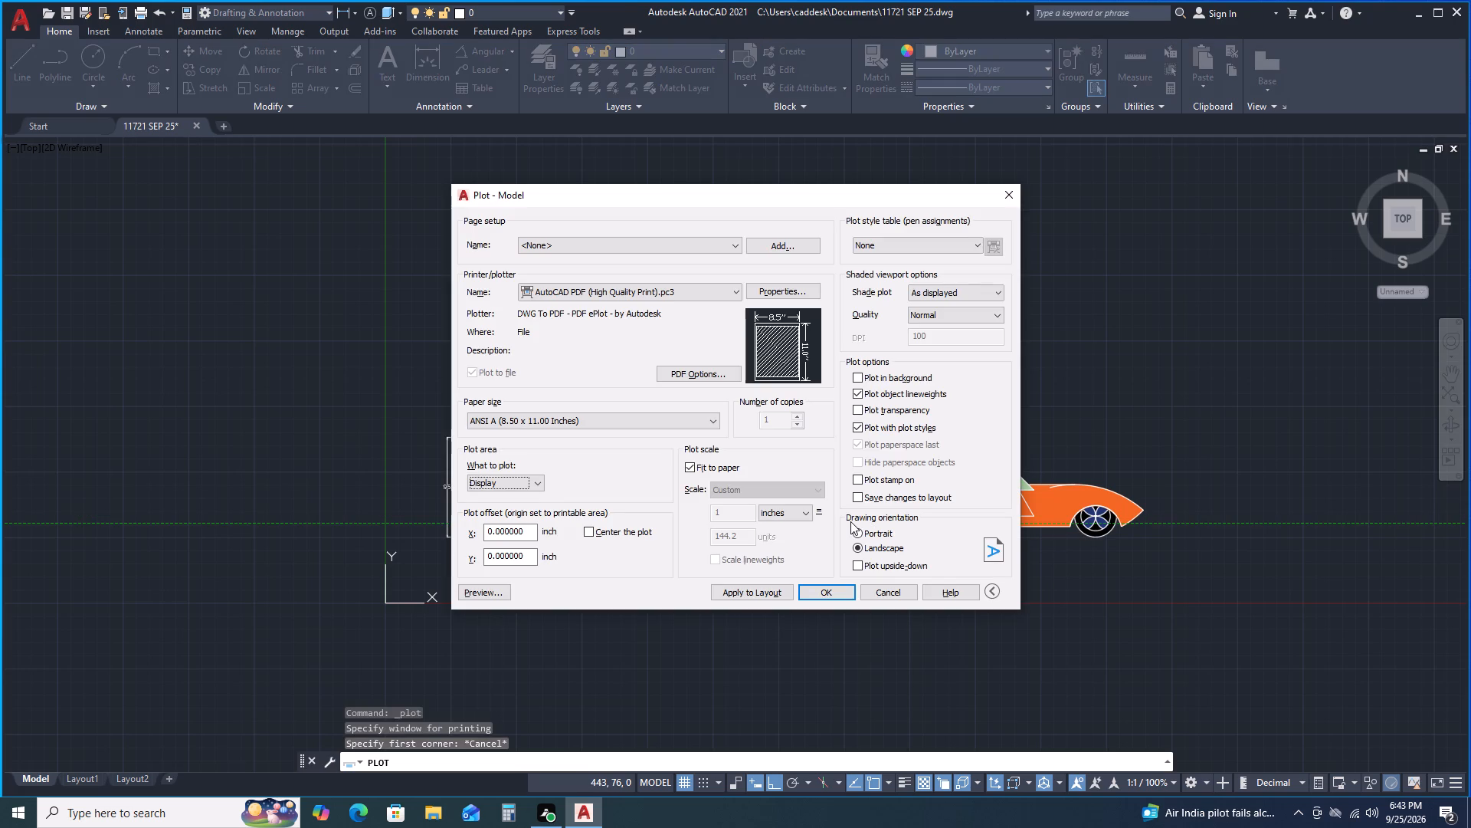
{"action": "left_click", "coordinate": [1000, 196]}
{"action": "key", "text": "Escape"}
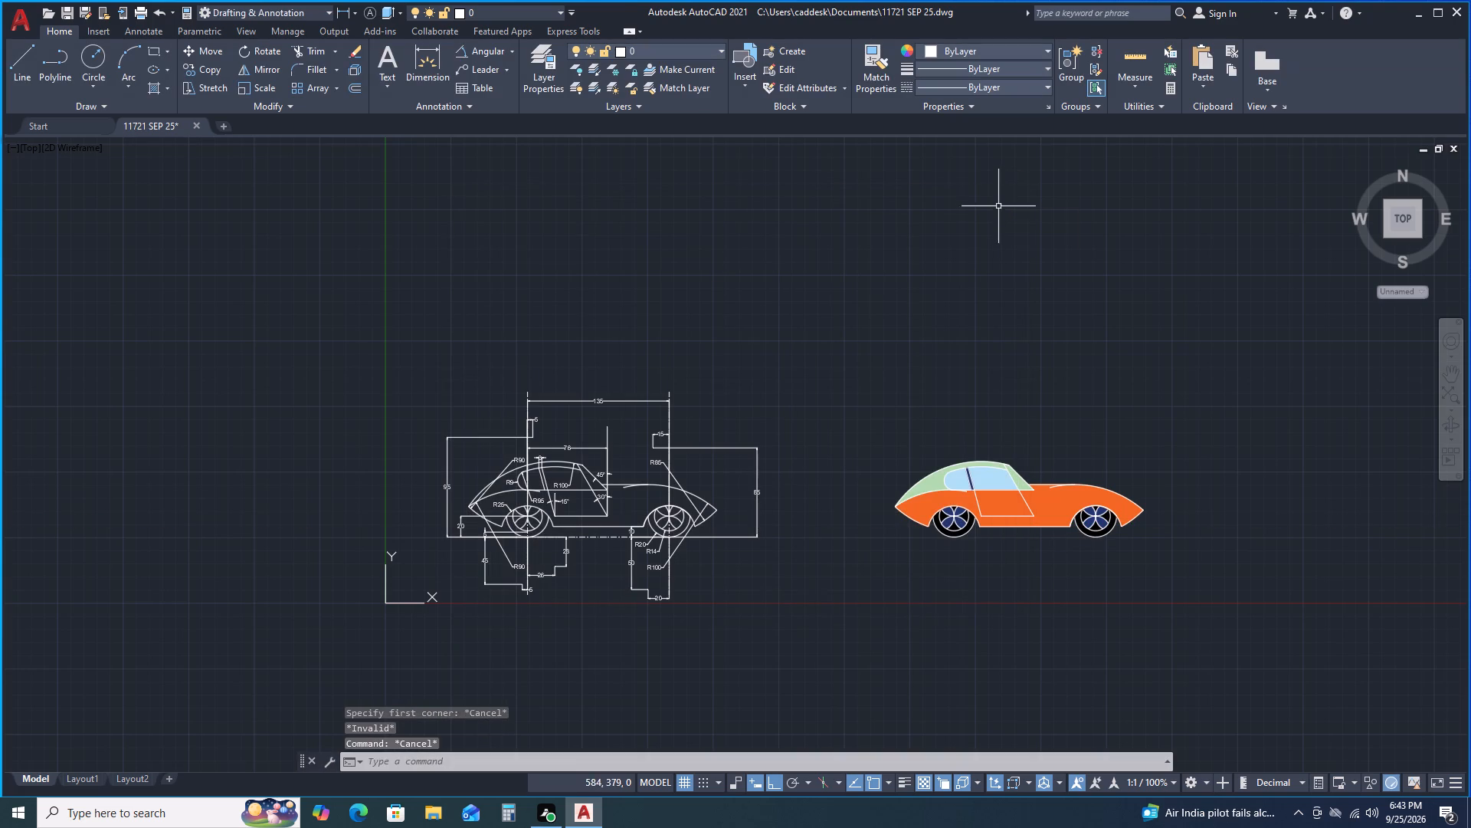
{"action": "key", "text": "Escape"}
Move the whole colour-filled car horizontally about 86 units closer to the dimensioned outline car.
{"action": "left_click", "coordinate": [855, 400]}
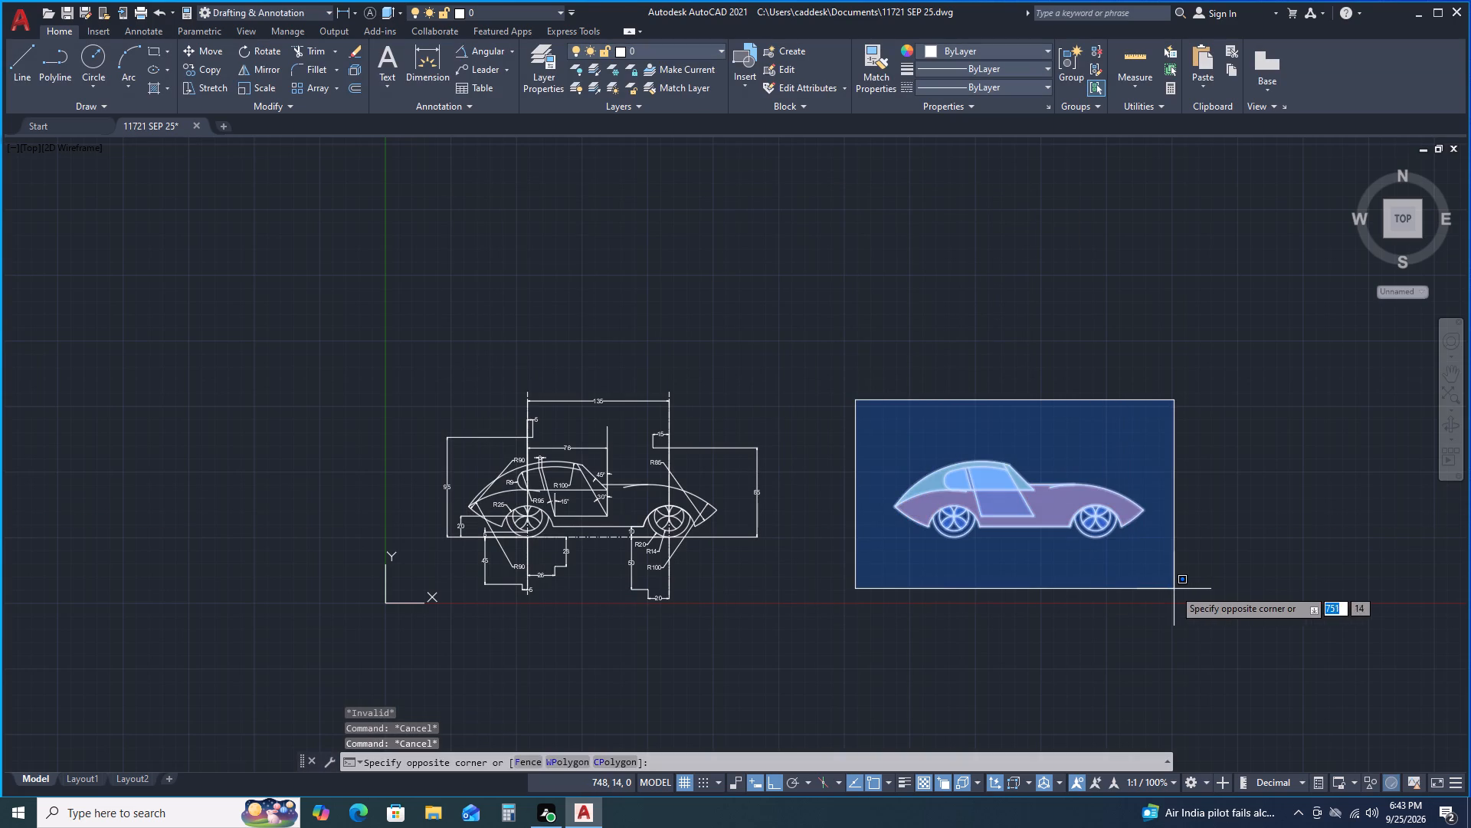
{"action": "left_click", "coordinate": [1174, 589]}
{"action": "right_click", "coordinate": [996, 524]}
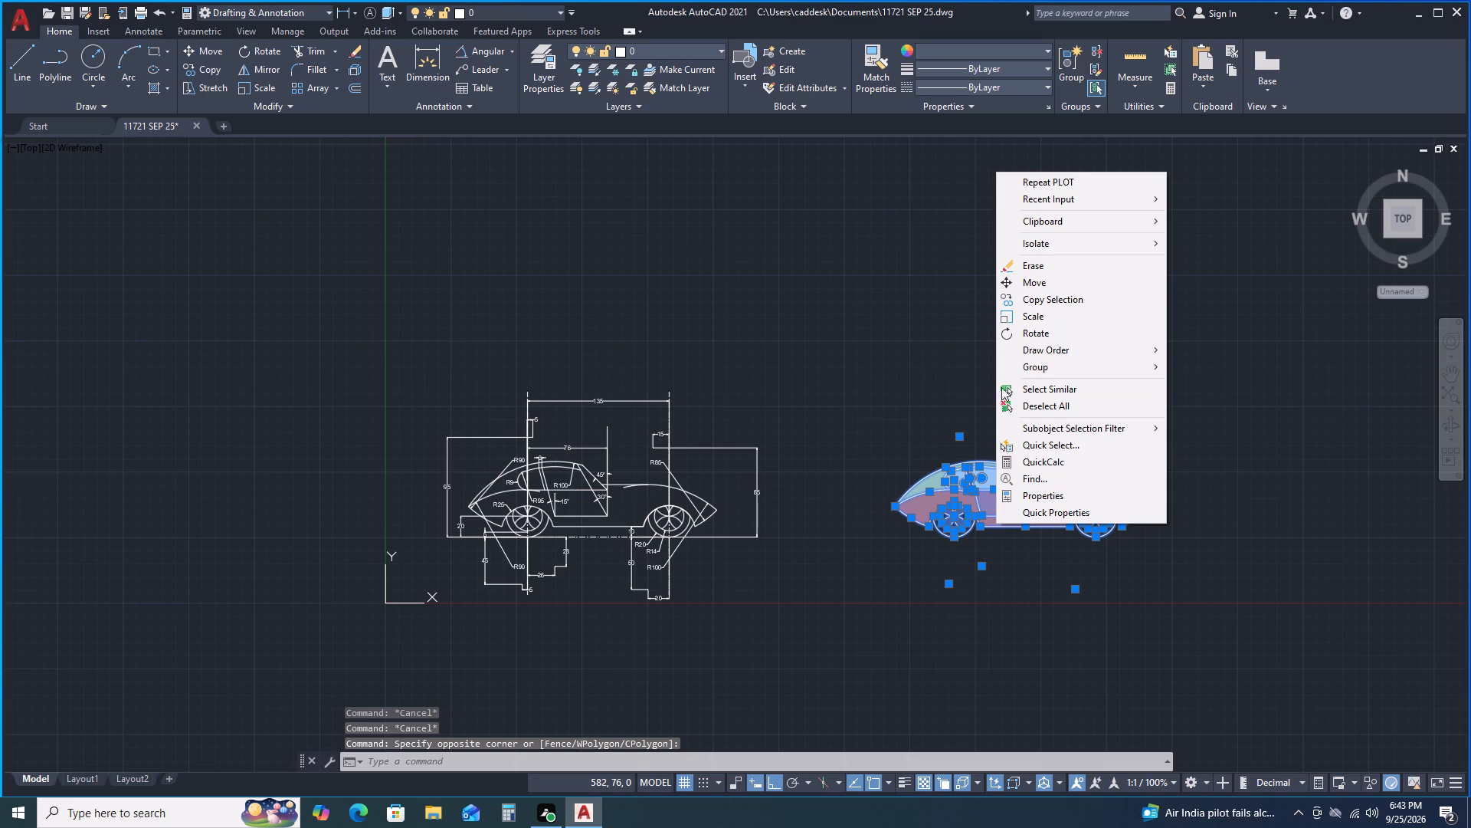
{"action": "left_click", "coordinate": [1026, 289]}
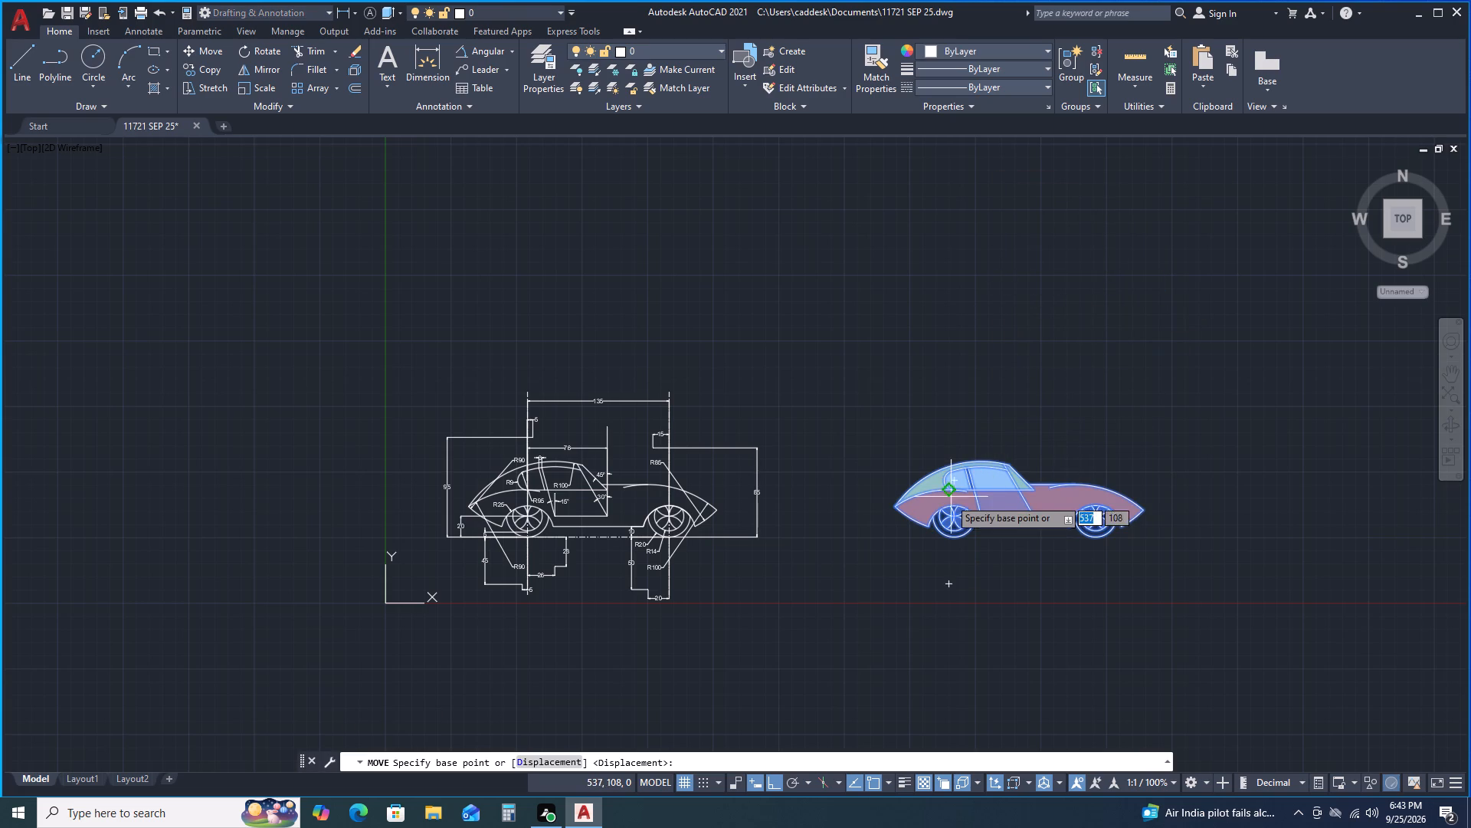
{"action": "left_click", "coordinate": [952, 539]}
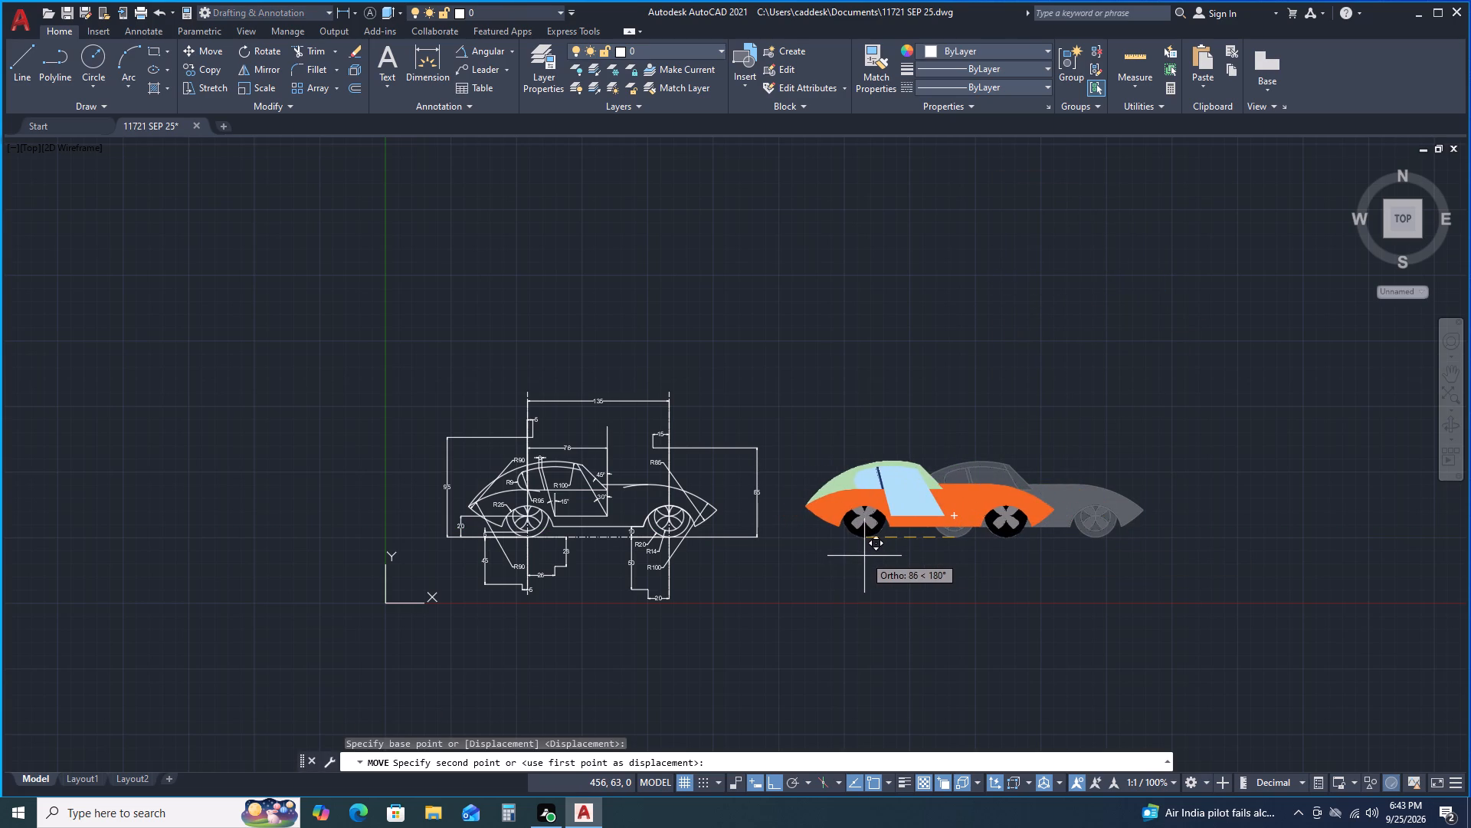
{"action": "left_click", "coordinate": [864, 556]}
{"action": "key", "text": "Escape"}
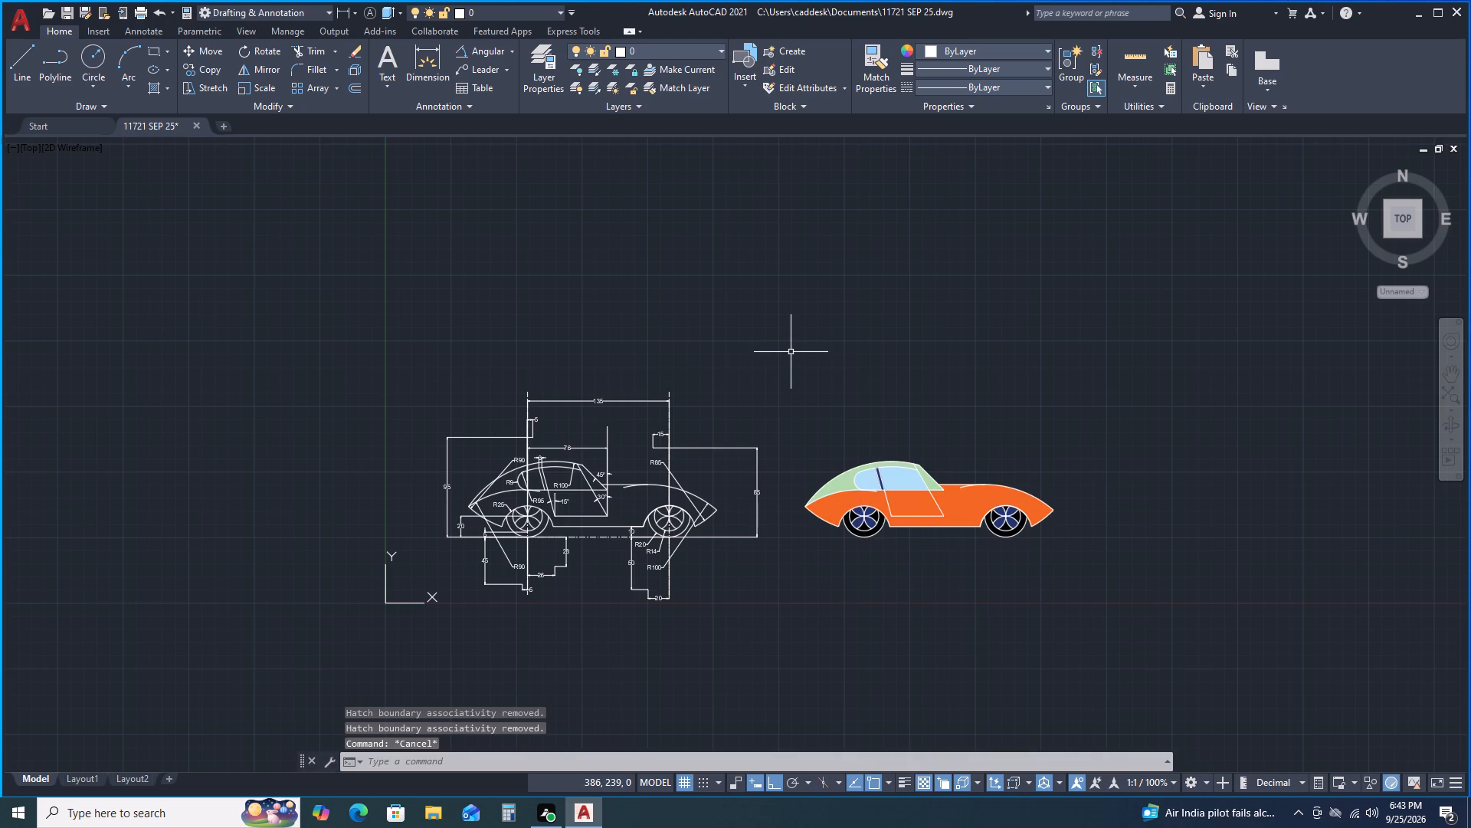
Set up a centred plot with AutoCAD PDF (High Quality Print).pc3, using a window around both the outline and colour-filled cars.
{"action": "key", "text": "ctrl+p"}
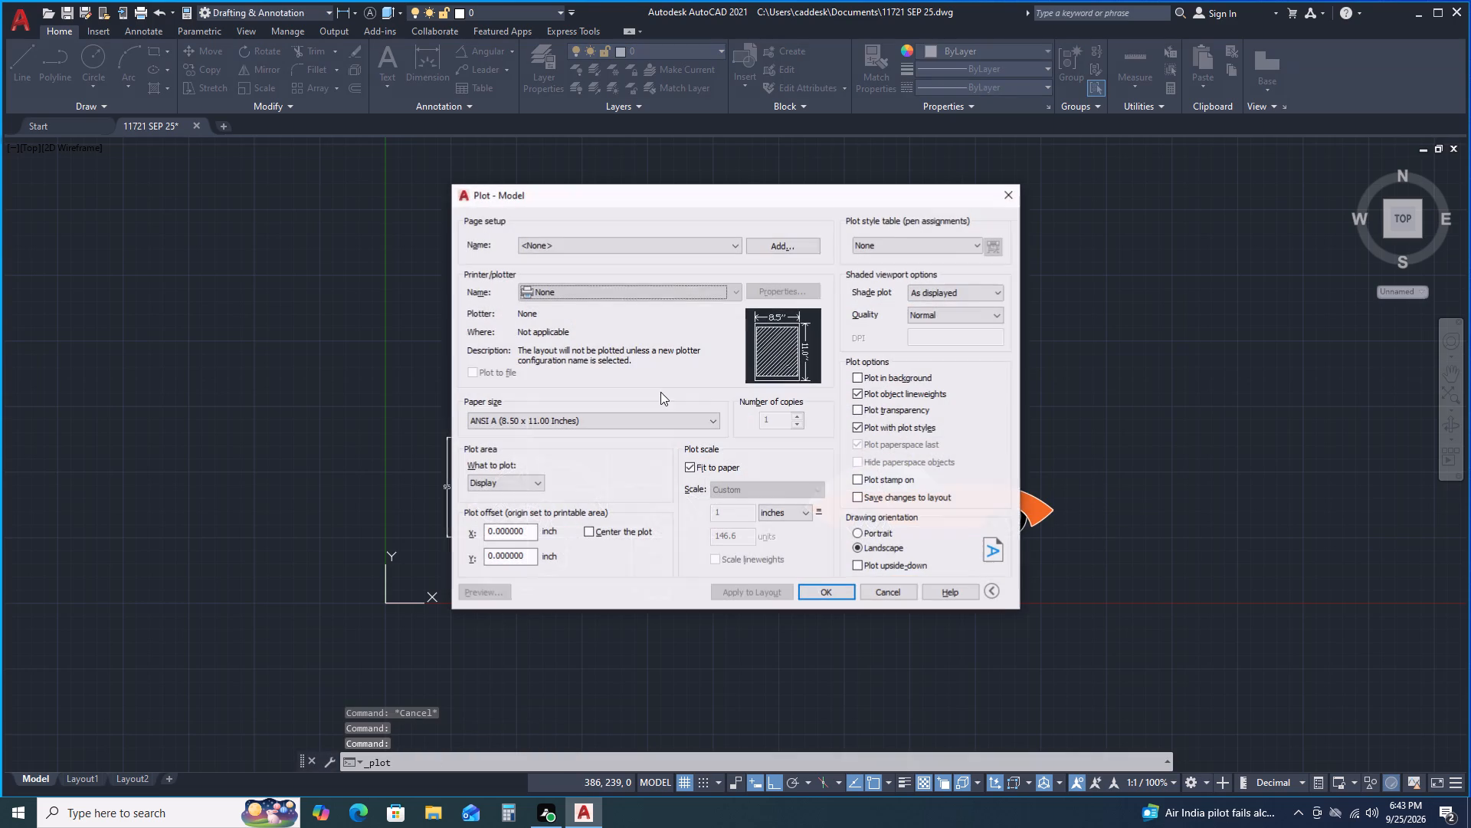
{"action": "left_click", "coordinate": [578, 294]}
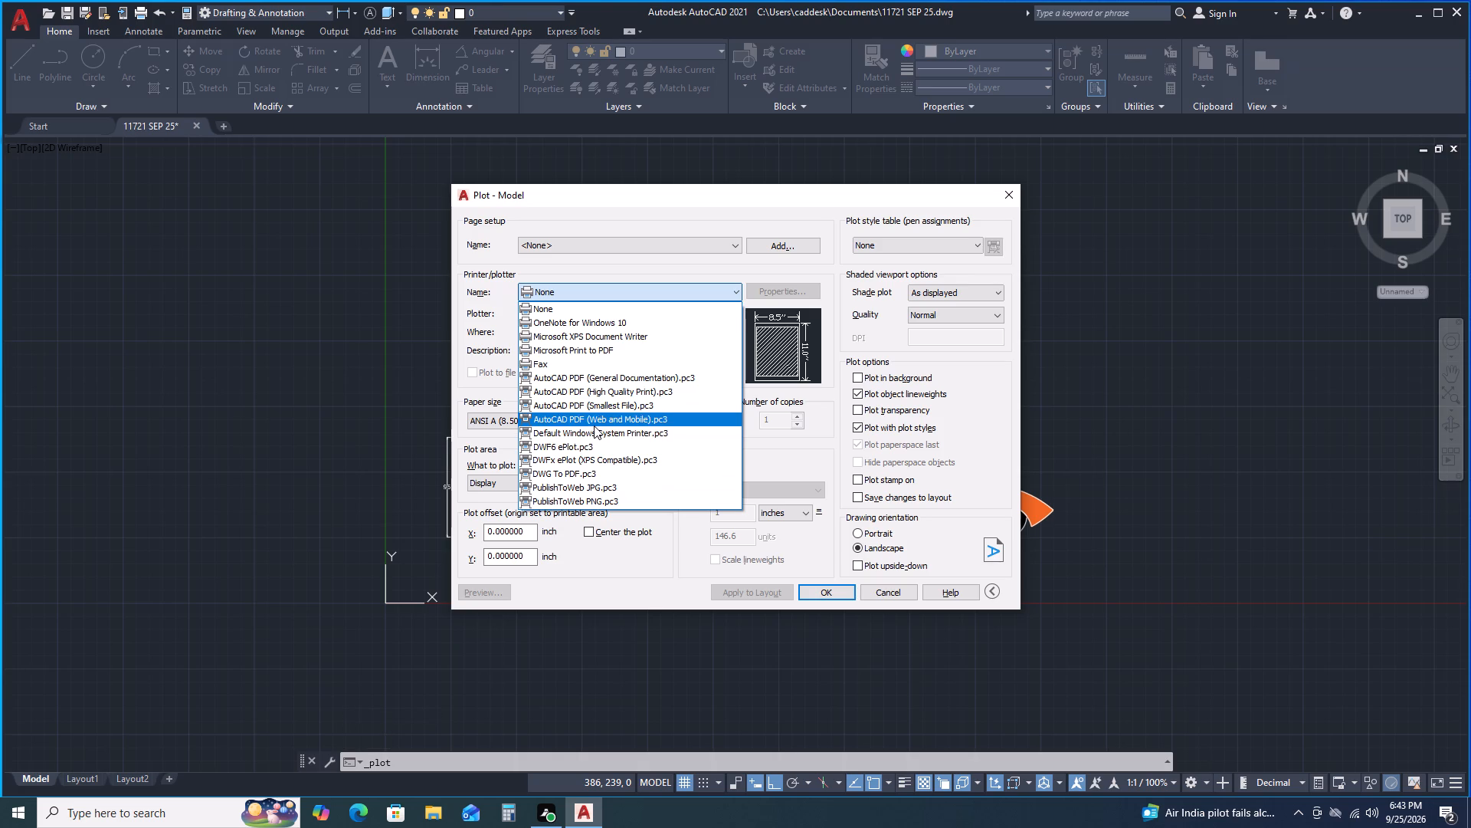
{"action": "left_click", "coordinate": [603, 394]}
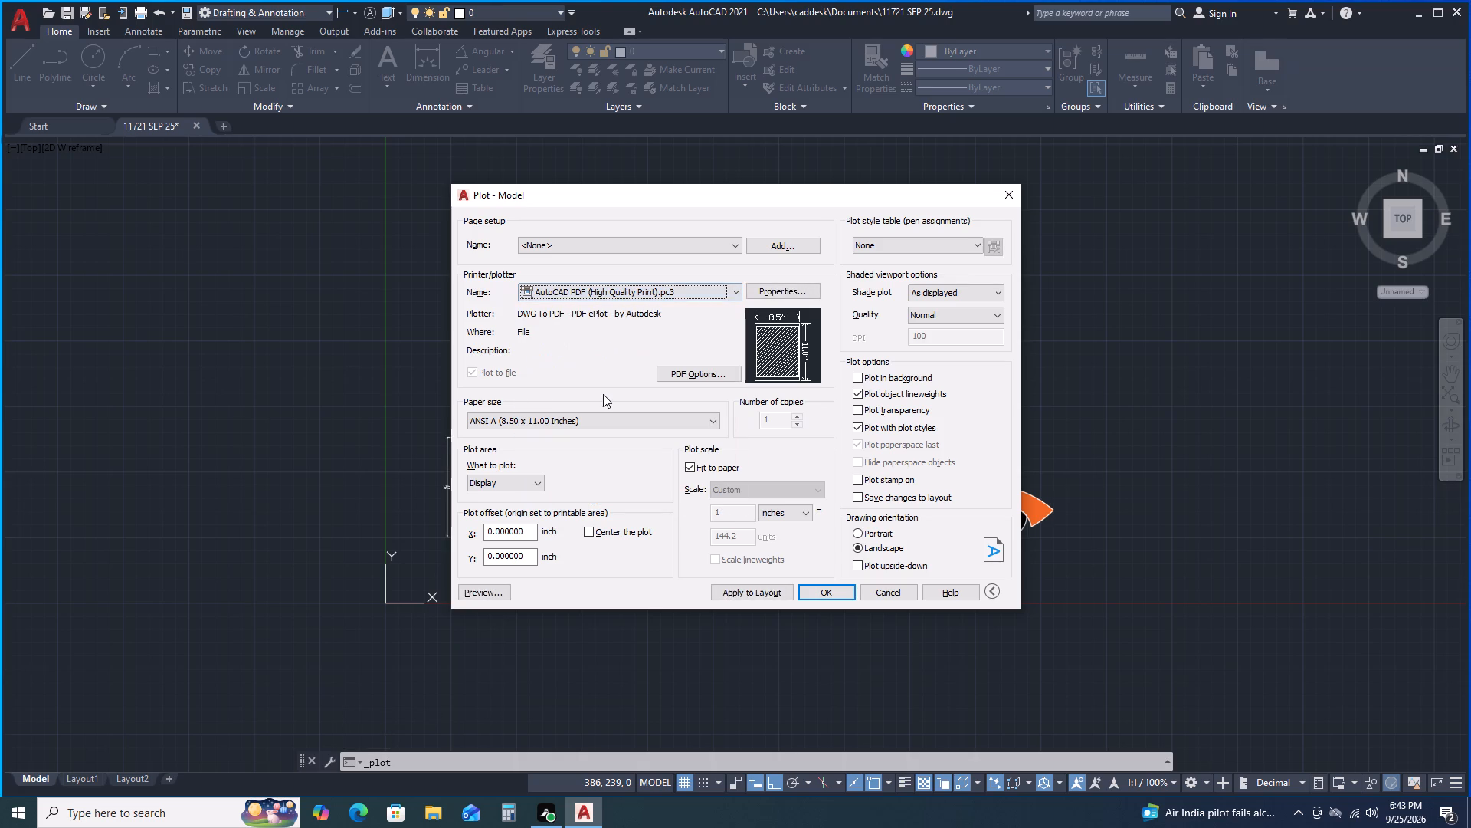
{"action": "left_click", "coordinate": [540, 487]}
{"action": "left_click", "coordinate": [501, 526]}
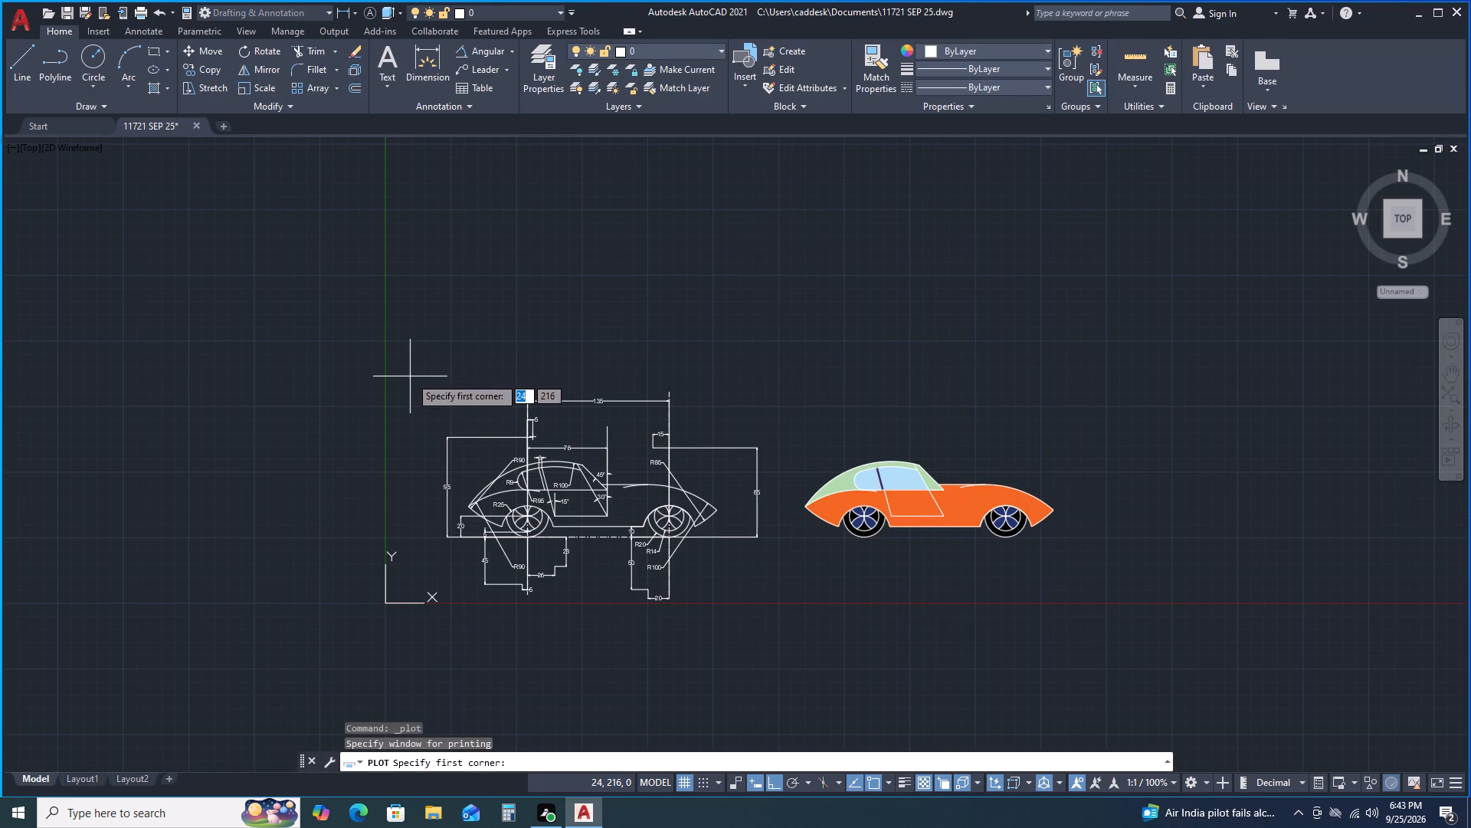
{"action": "left_click", "coordinate": [410, 376]}
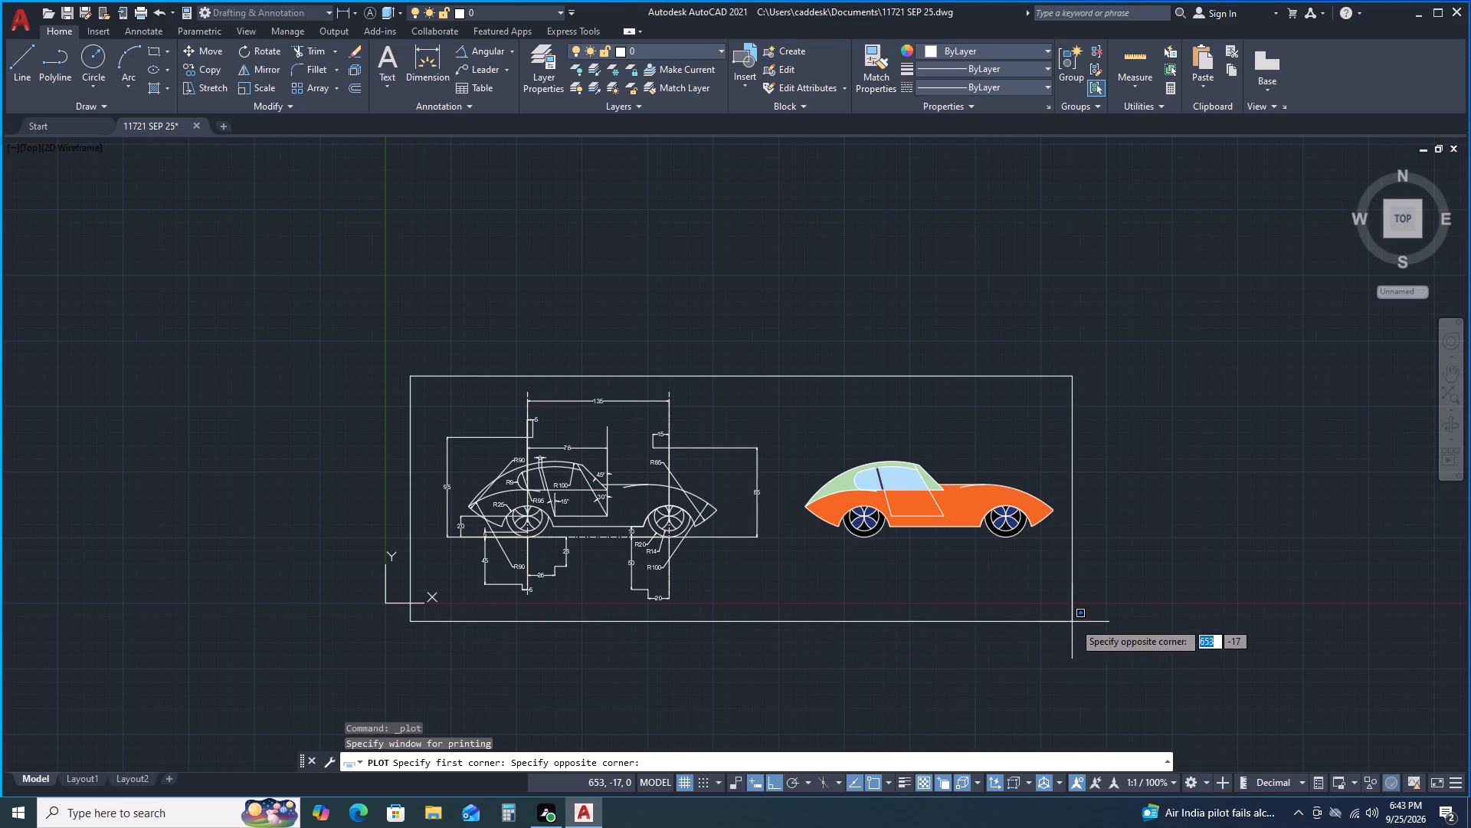
{"action": "left_click", "coordinate": [1094, 622]}
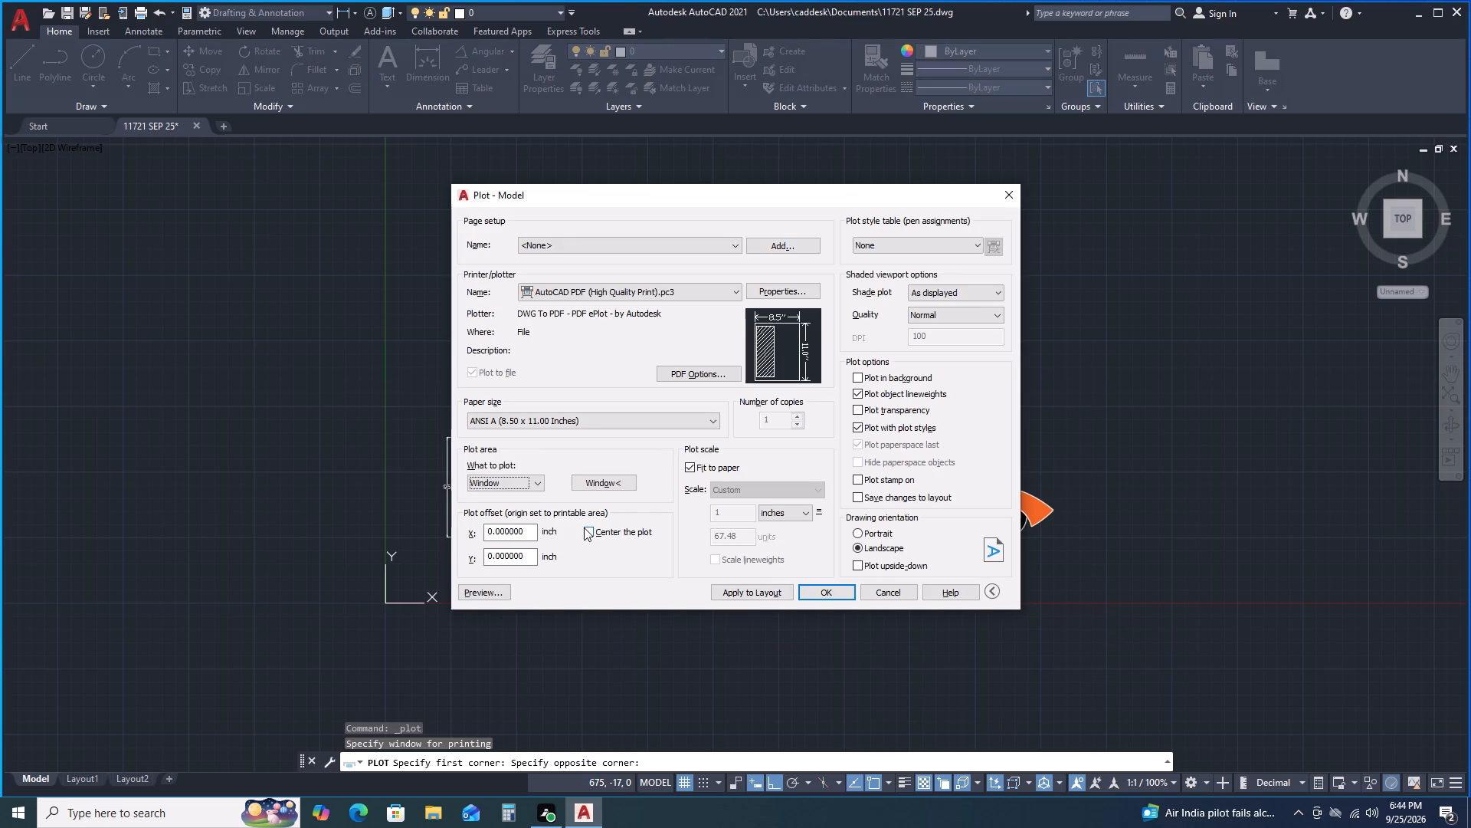
{"action": "left_click", "coordinate": [584, 527]}
Preview the plot and output it to Documents as 11721 SEP 25-Model.pdf.
{"action": "left_click", "coordinate": [497, 593]}
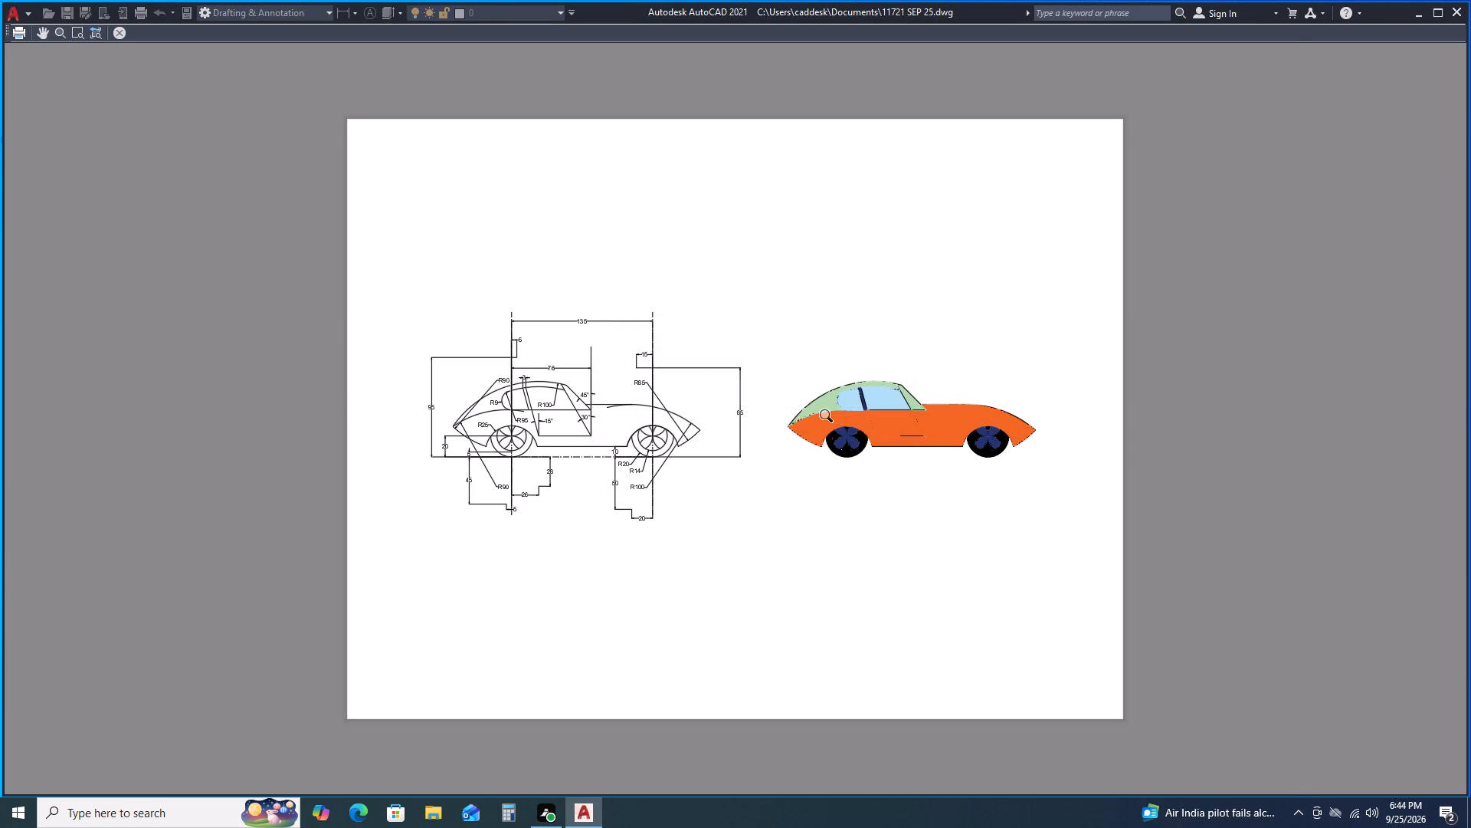
{"action": "scroll", "coordinate": [831, 419], "scroll_direction": "up", "scroll_amount": 3}
{"action": "scroll", "coordinate": [1303, 646], "scroll_direction": "down", "scroll_amount": 1}
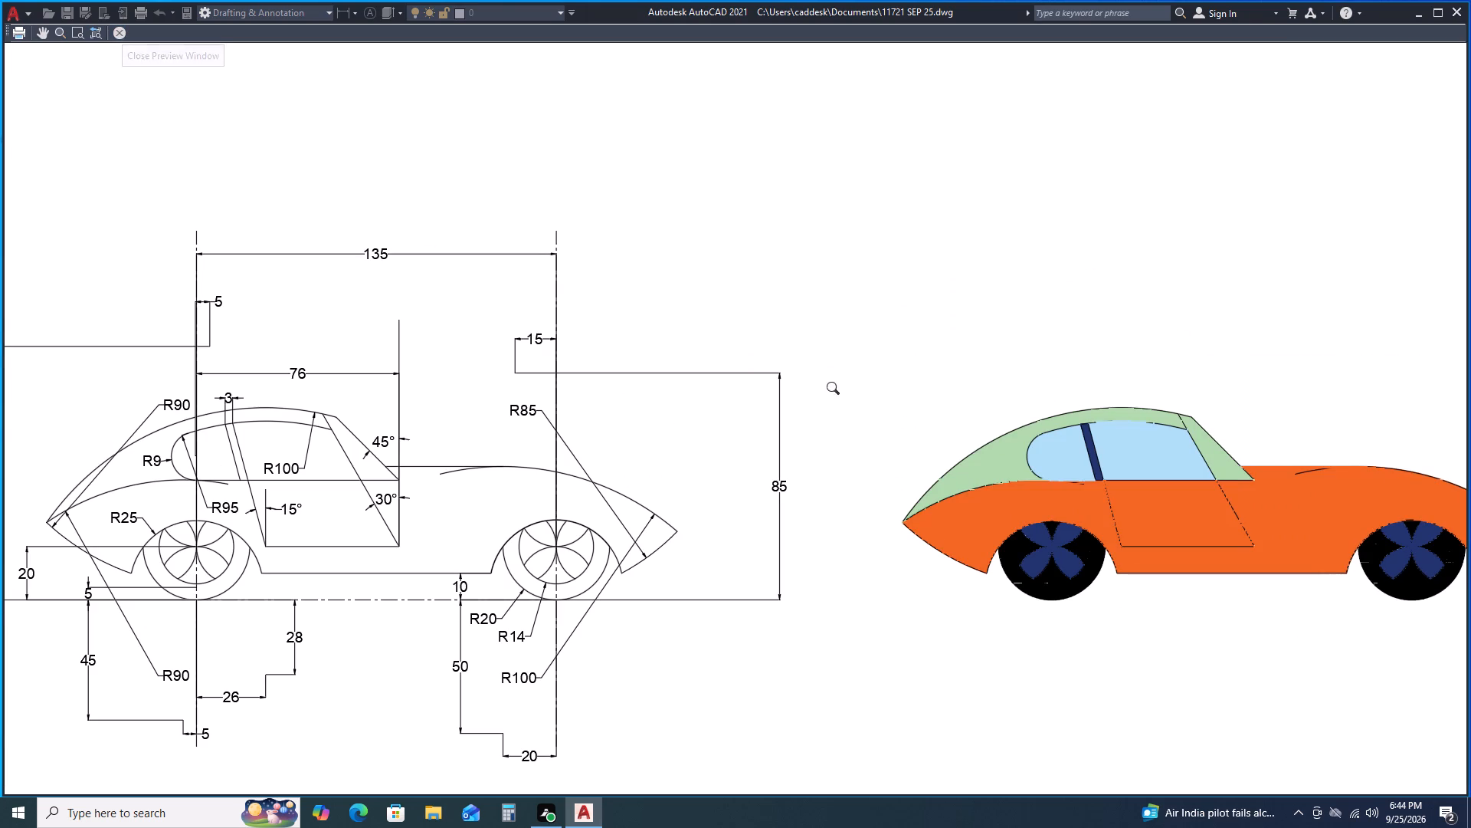
{"action": "scroll", "coordinate": [844, 402], "scroll_direction": "up", "scroll_amount": 2}
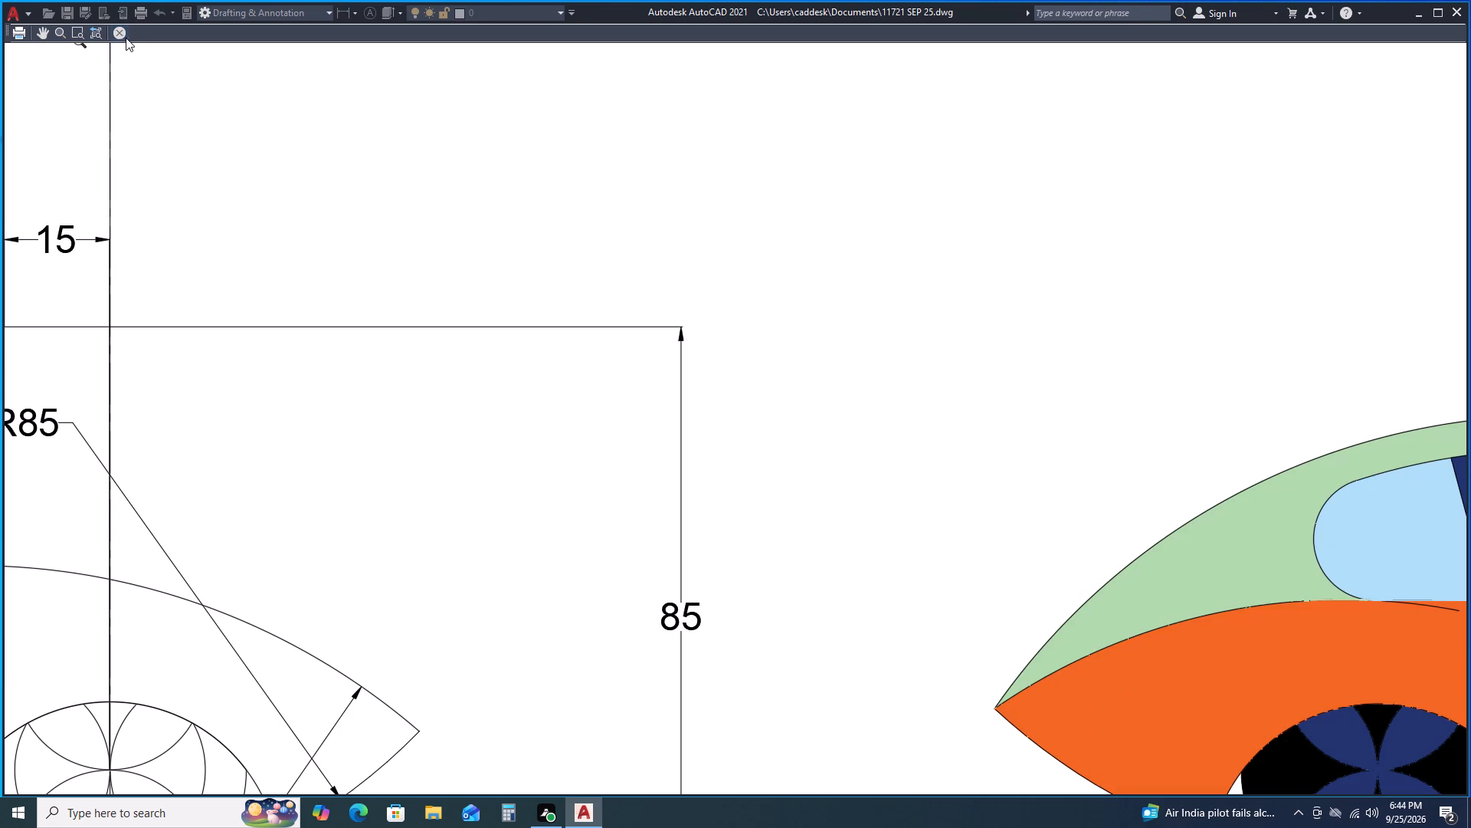
{"action": "left_click", "coordinate": [120, 33]}
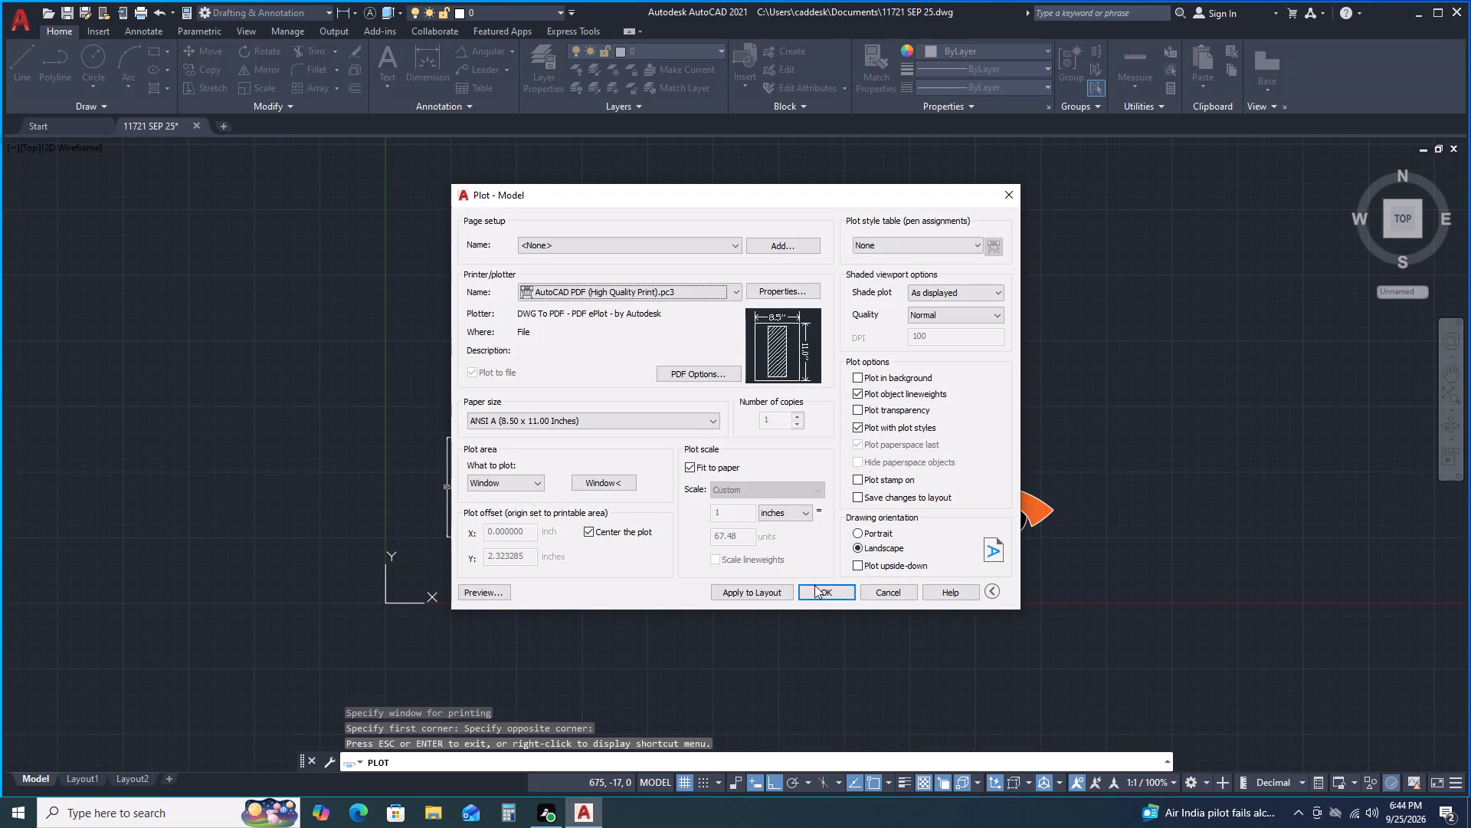
{"action": "left_click", "coordinate": [818, 589]}
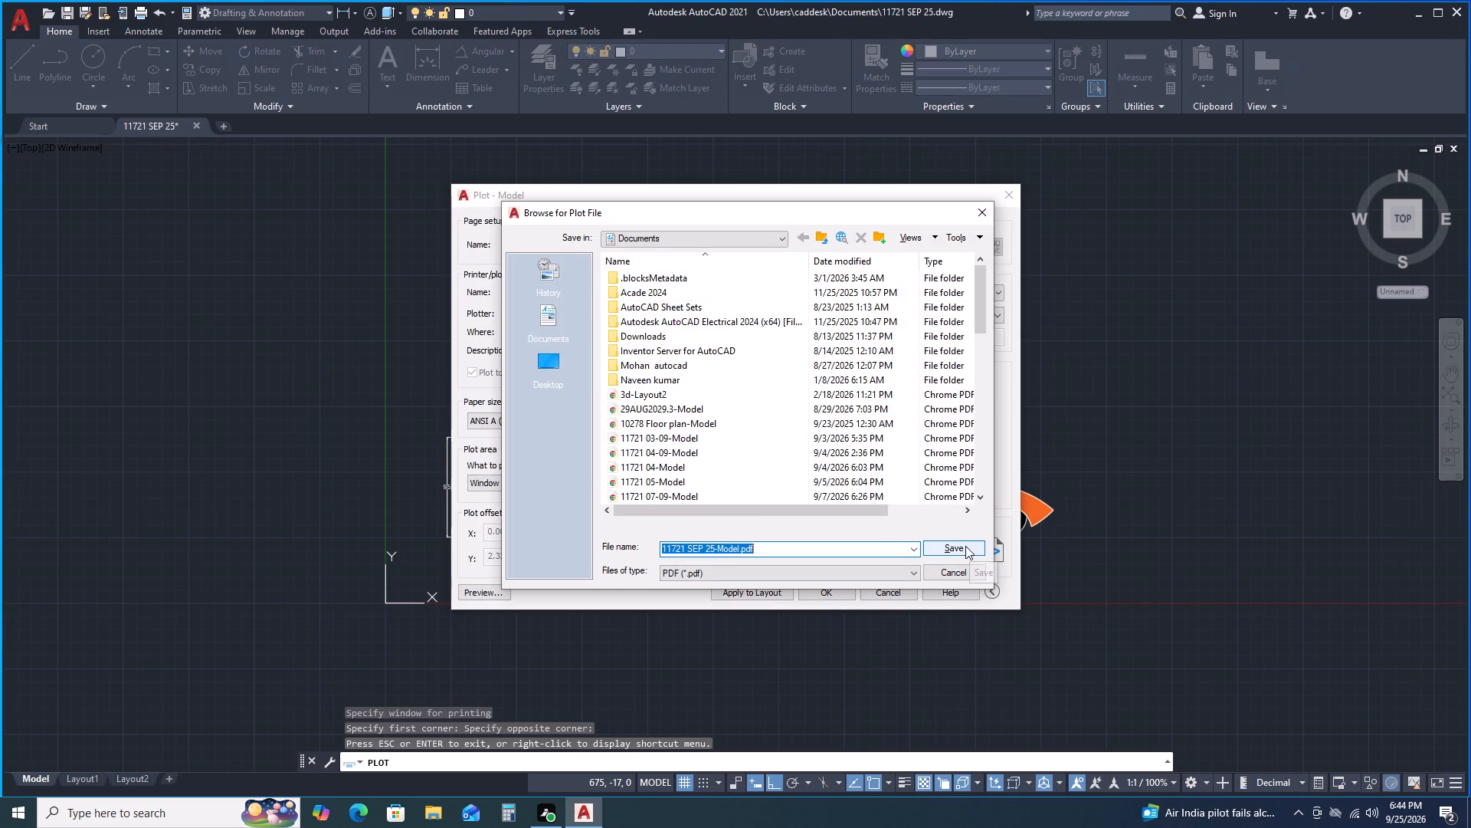
{"action": "left_click", "coordinate": [965, 546]}
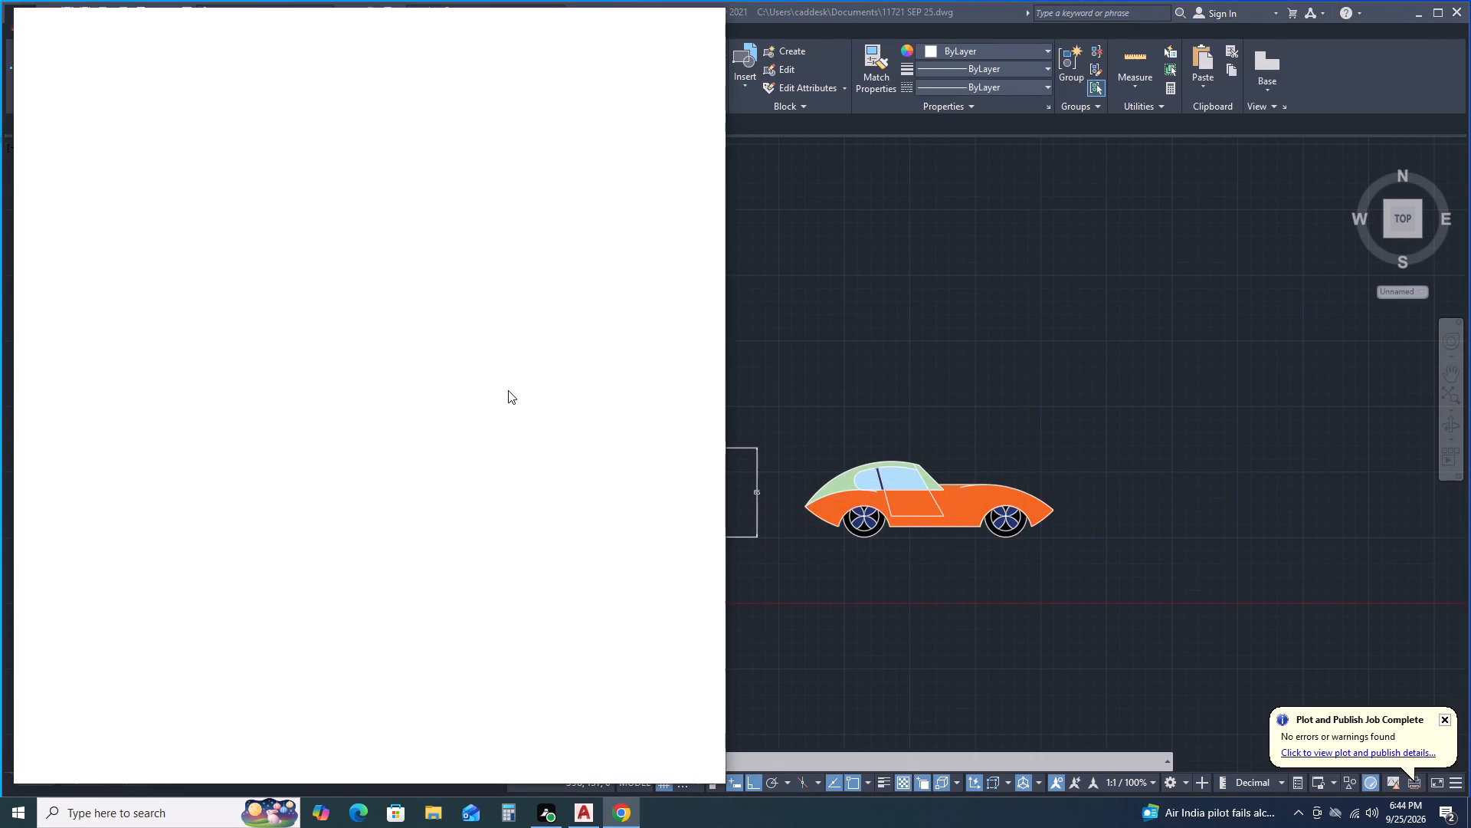
Examine the plotted PDF's dimensioned outline car and colour-filled car up close, and close the PDF.
{"action": "scroll", "coordinate": [510, 385], "scroll_direction": "down", "scroll_amount": 1}
{"action": "scroll", "coordinate": [510, 385], "scroll_direction": "up", "scroll_amount": 4}
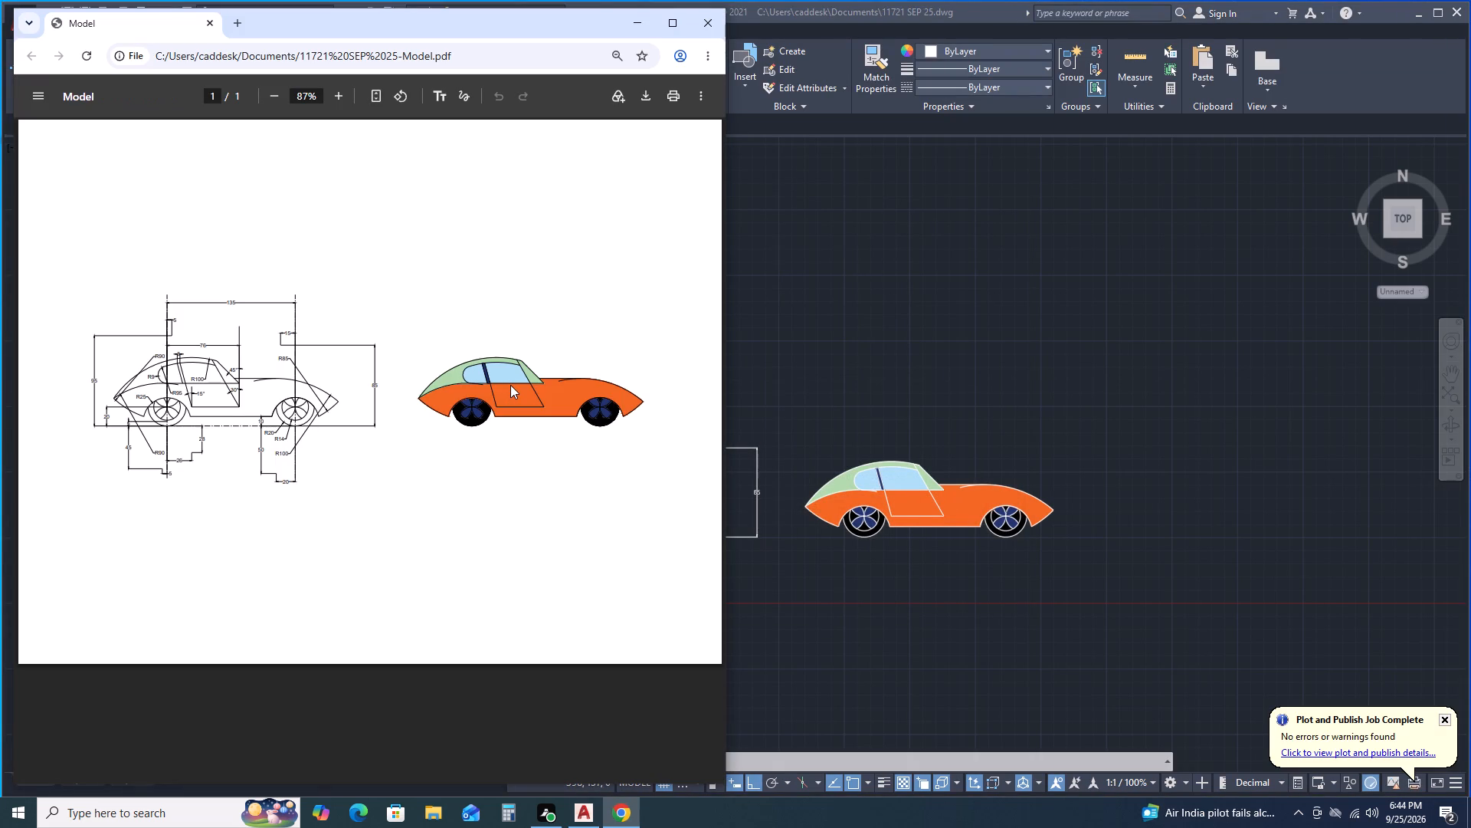
{"action": "scroll", "coordinate": [510, 385], "scroll_direction": "down", "scroll_amount": 1, "text": "ctrl"}
{"action": "scroll", "coordinate": [510, 385], "scroll_direction": "up", "scroll_amount": 2, "text": "ctrl"}
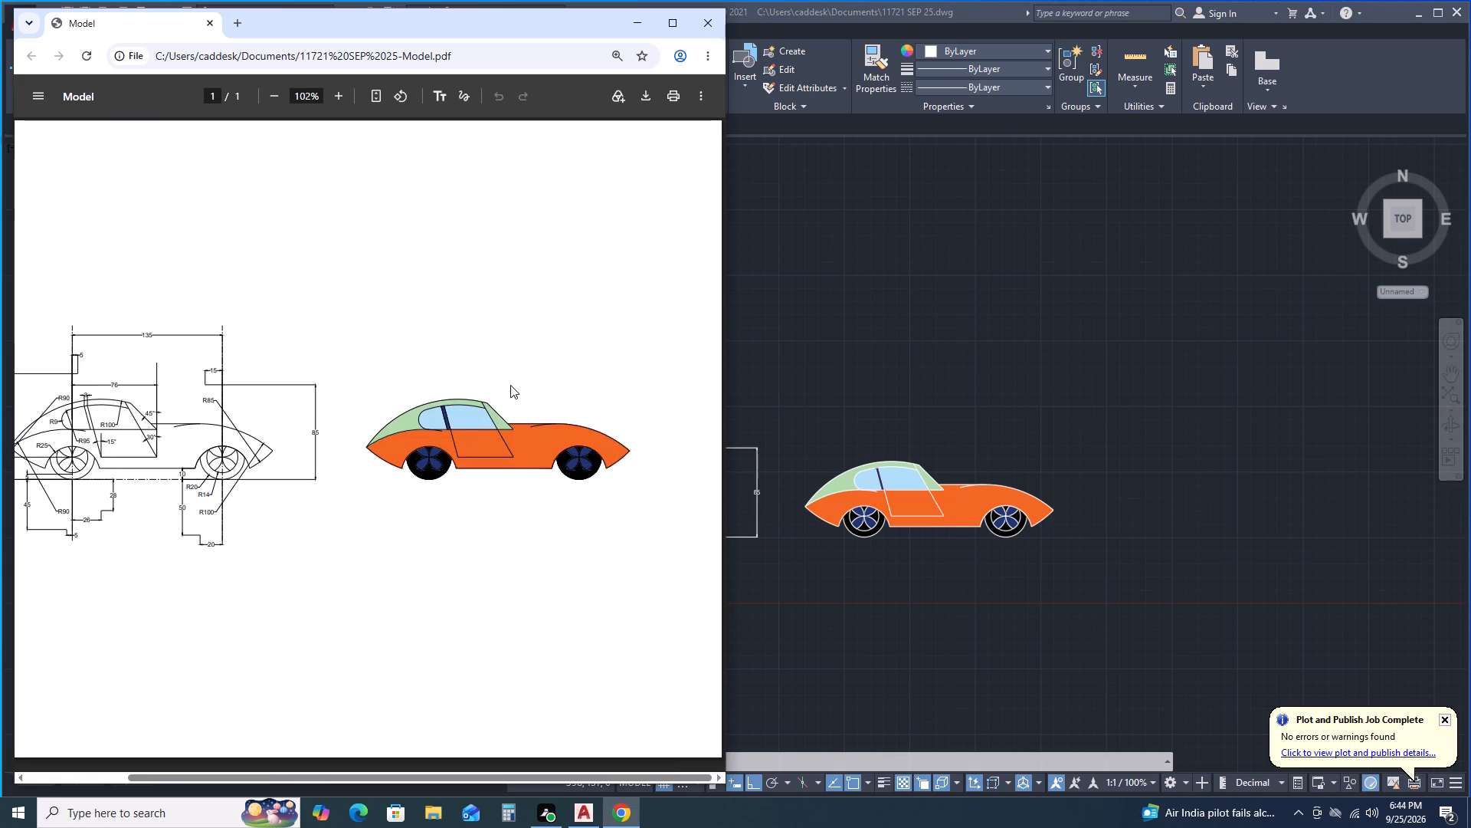
{"action": "scroll", "coordinate": [510, 385], "scroll_direction": "up", "scroll_amount": 3, "text": "ctrl"}
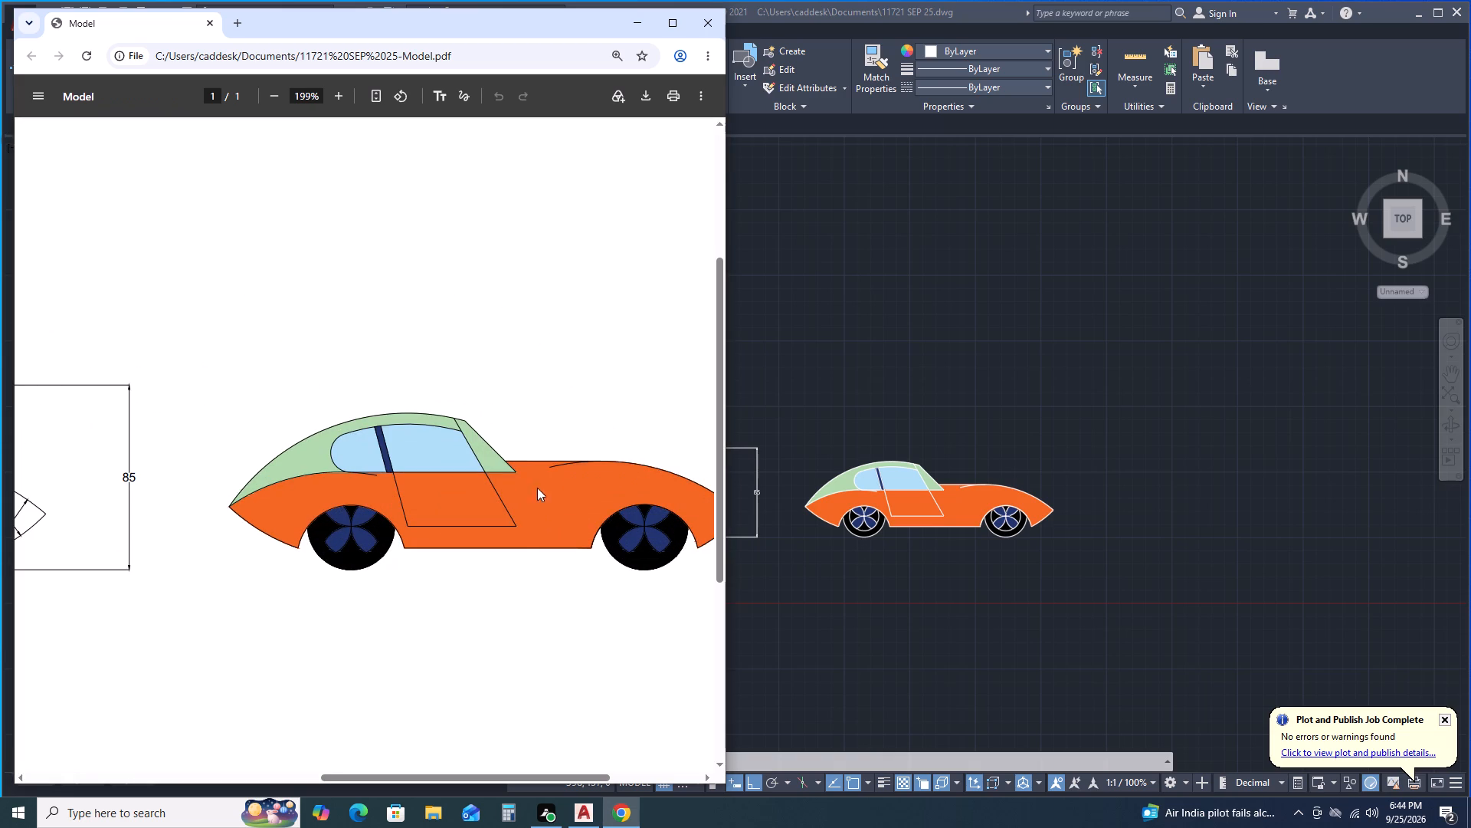
{"action": "scroll", "coordinate": [475, 554], "scroll_direction": "up", "scroll_amount": 2, "text": "ctrl"}
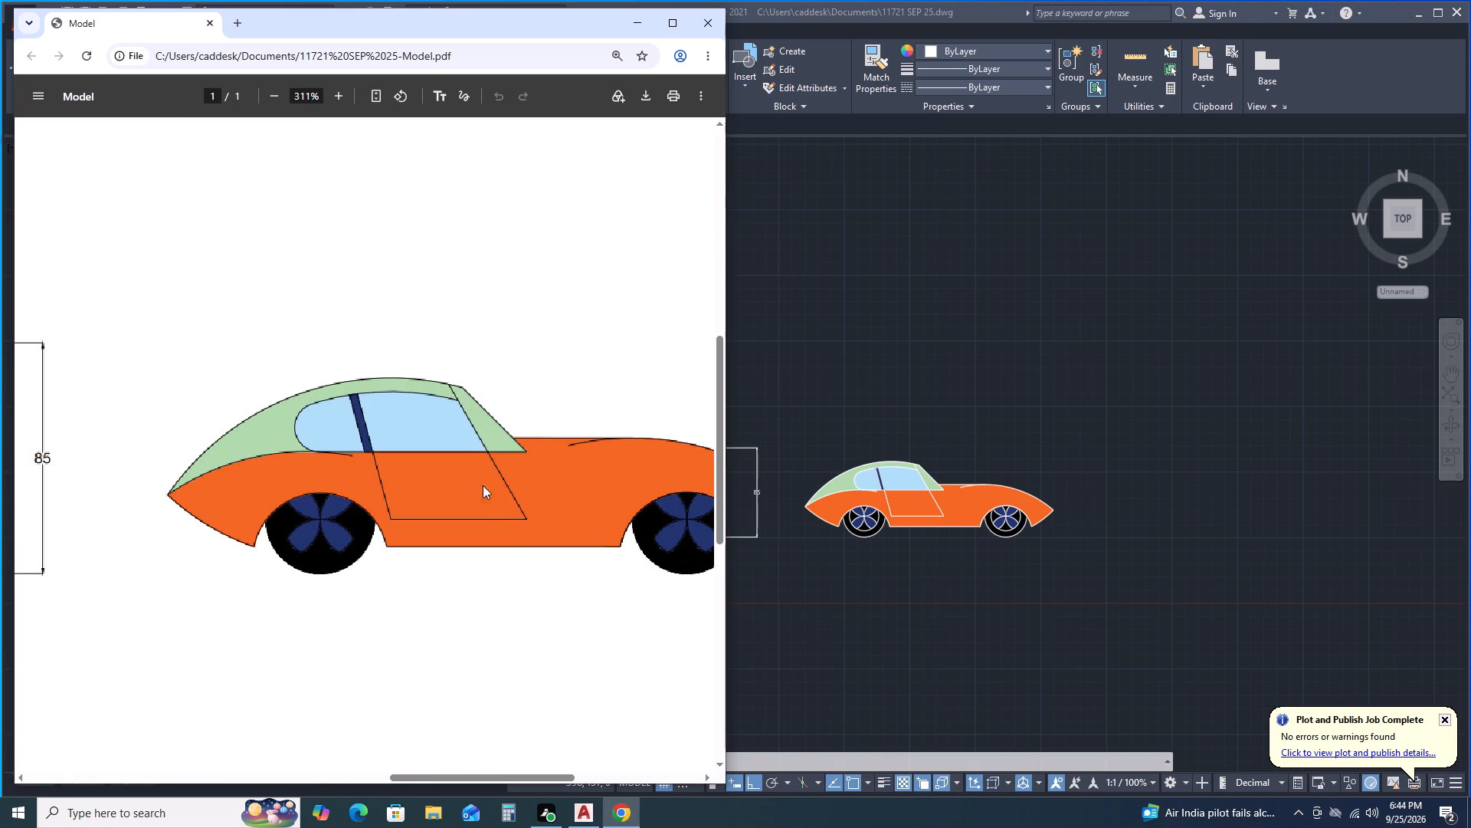
{"action": "scroll", "coordinate": [482, 479], "scroll_direction": "up", "scroll_amount": 1, "text": "ctrl"}
{"action": "scroll", "coordinate": [453, 527], "scroll_direction": "down", "scroll_amount": 1, "text": "ctrl"}
{"action": "scroll", "coordinate": [453, 527], "scroll_direction": "up", "scroll_amount": 1, "text": "ctrl"}
{"action": "scroll", "coordinate": [453, 527], "scroll_direction": "down", "scroll_amount": 1, "text": "ctrl"}
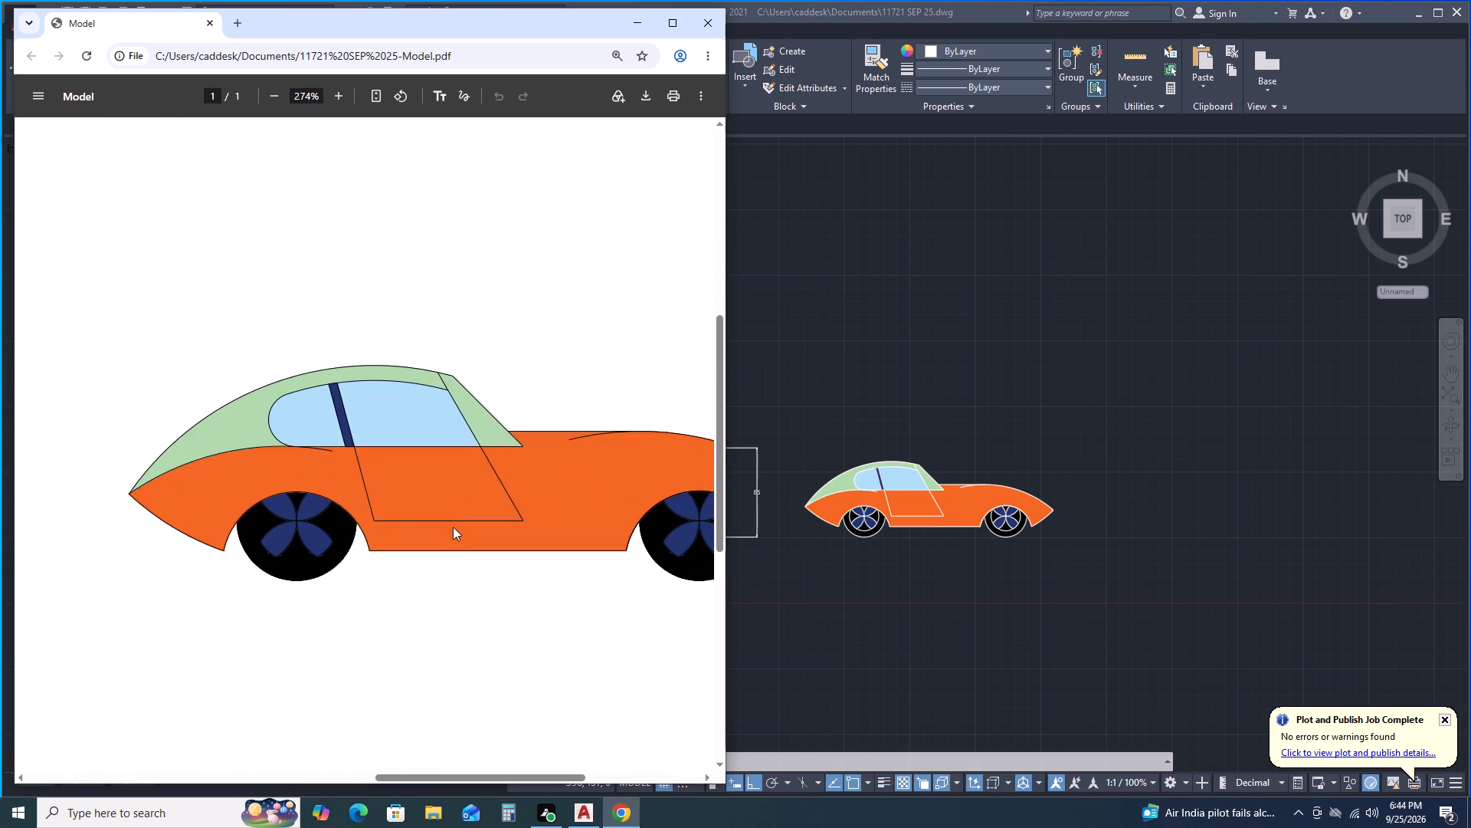
{"action": "scroll", "coordinate": [455, 527], "scroll_direction": "down", "scroll_amount": 3, "text": "ctrl"}
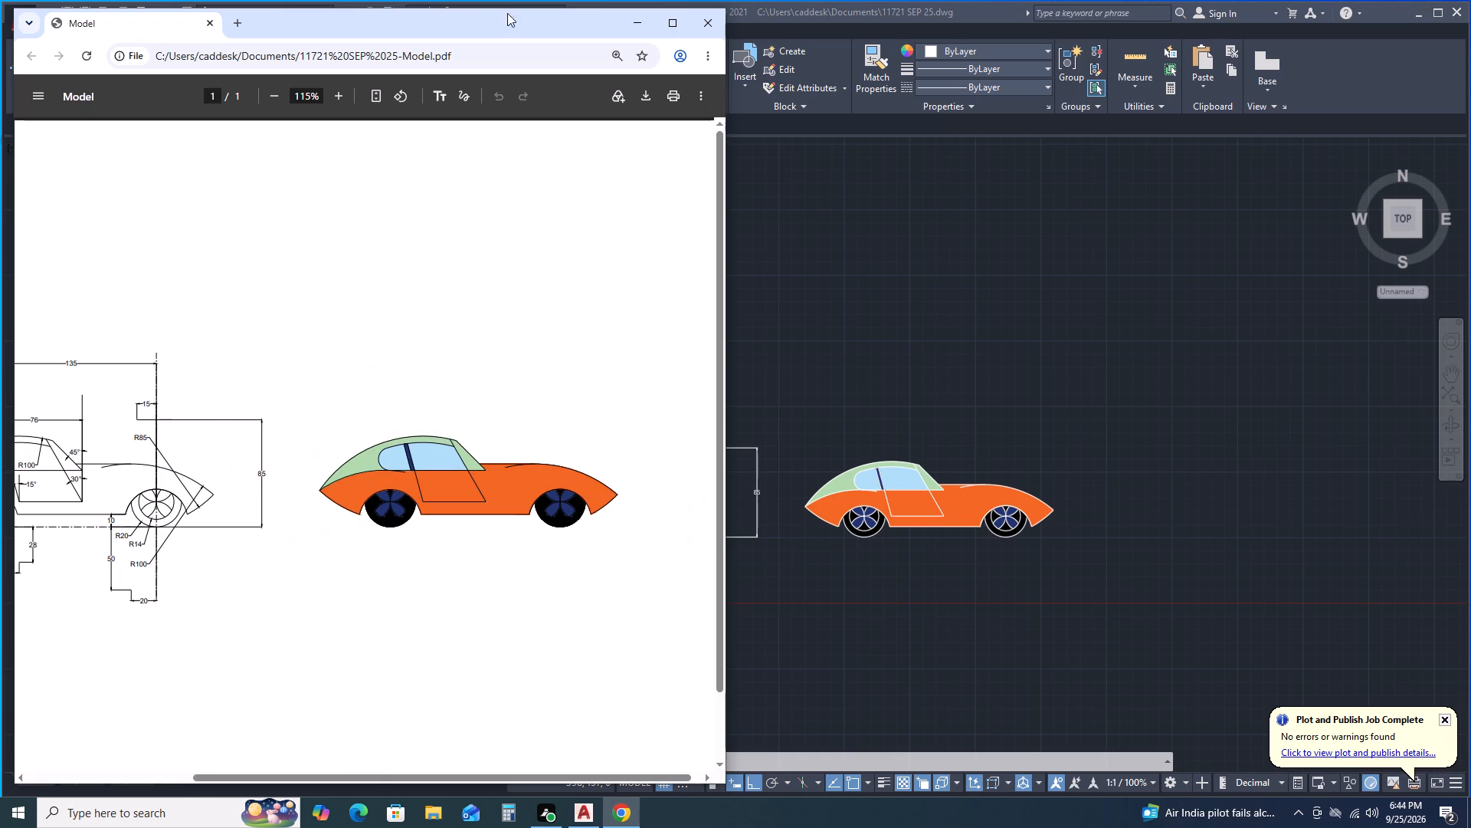
{"action": "left_click", "coordinate": [701, 27]}
Save the drawing under its existing name 11721 SEP 25 in Documents as an AutoCAD 2018 Drawing, replacing the earlier file.
{"action": "left_click", "coordinate": [17, 20]}
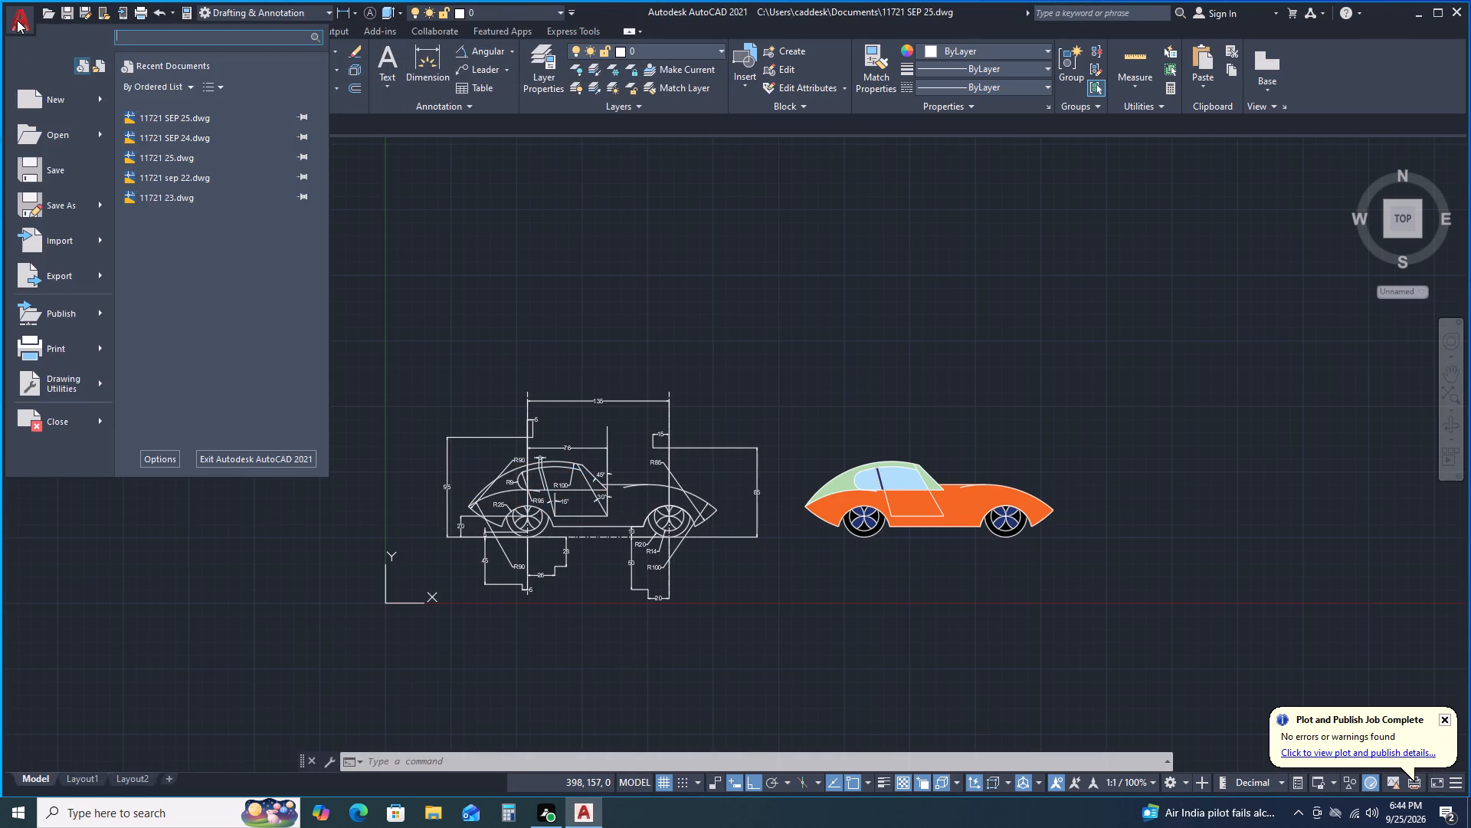
{"action": "left_click", "coordinate": [62, 212]}
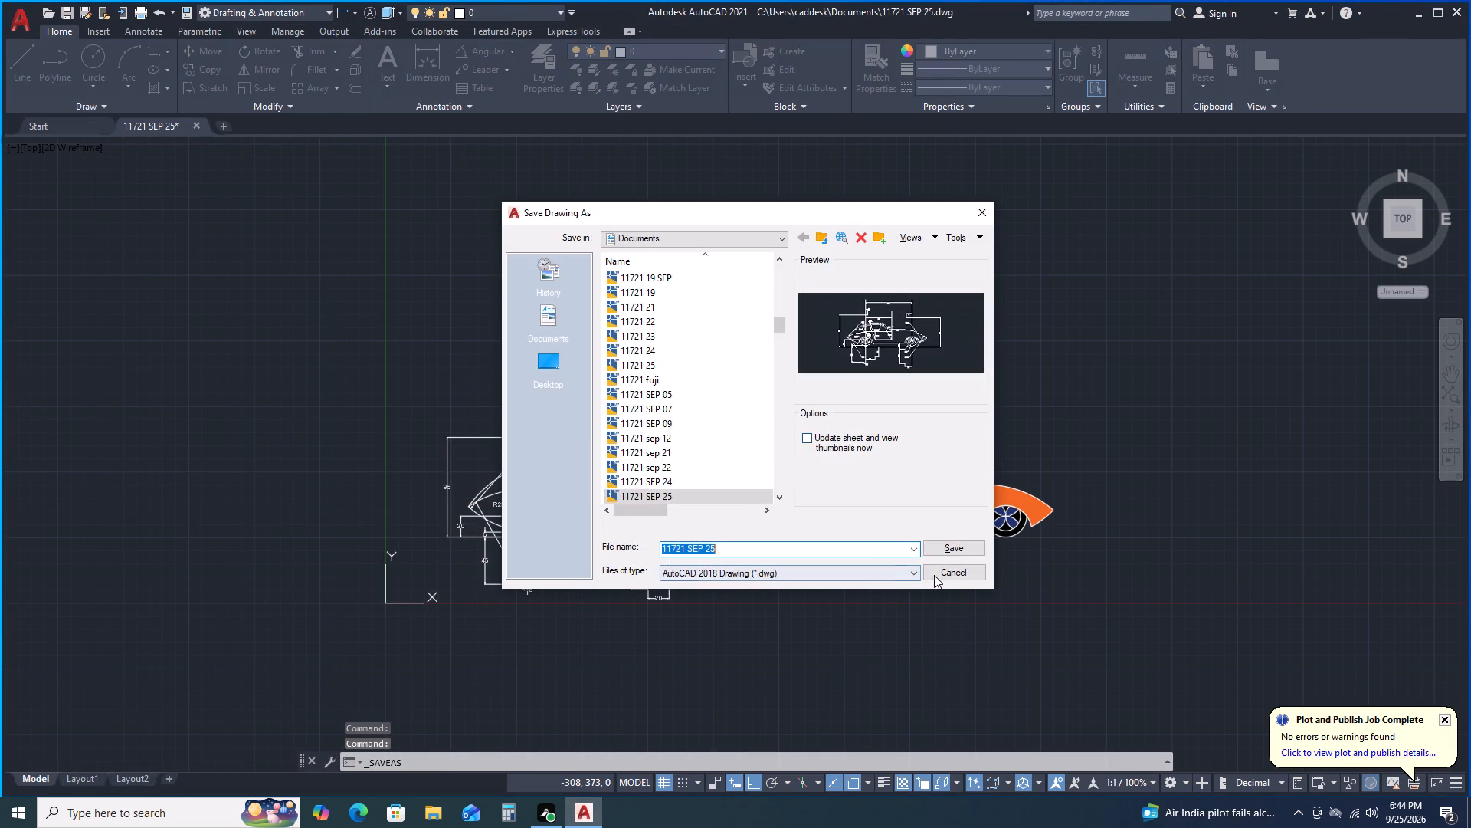
{"action": "left_click", "coordinate": [935, 549]}
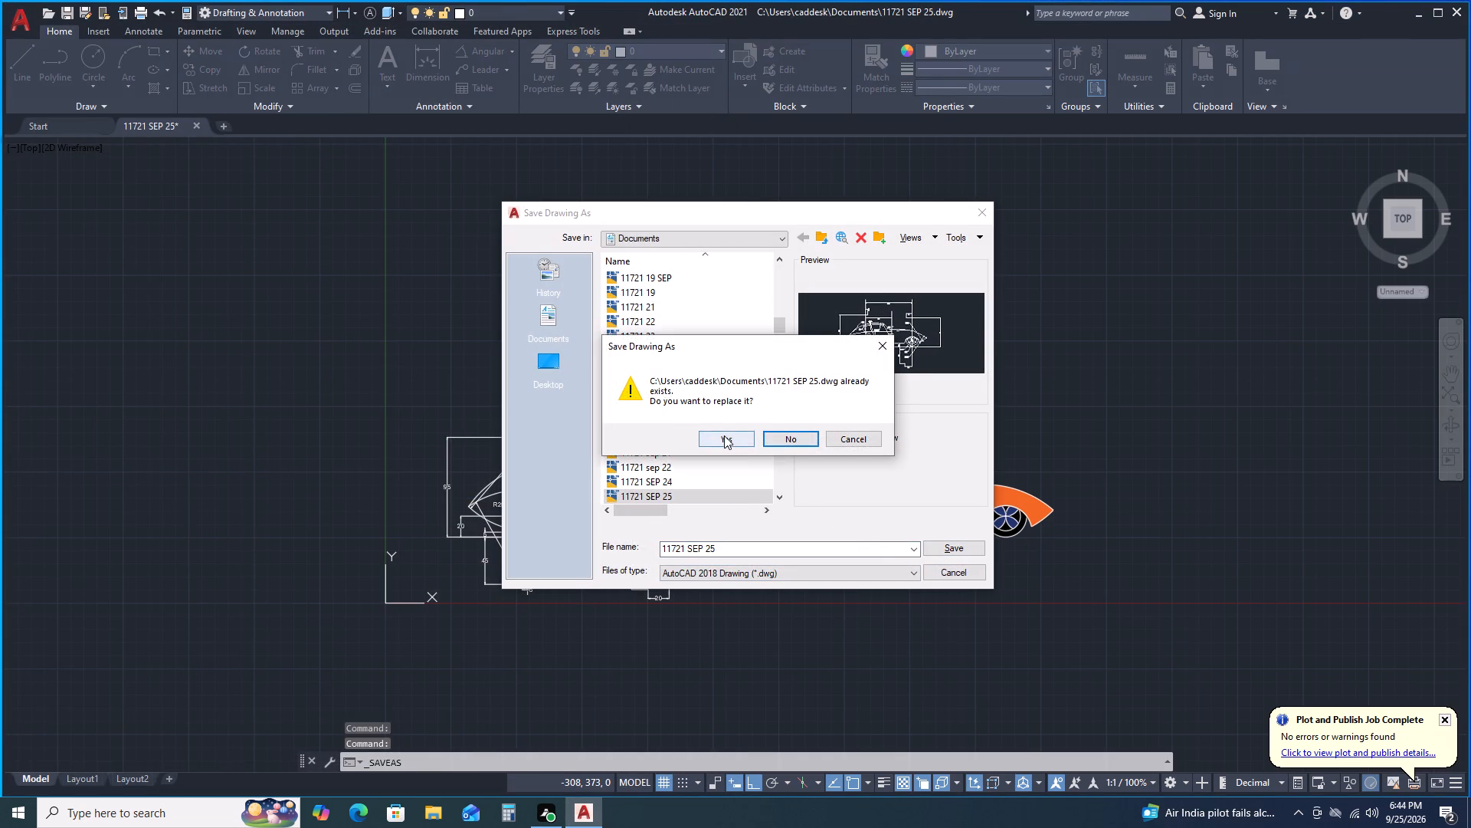
{"action": "left_click", "coordinate": [724, 435]}
Query the drawing's log file path with LOGFILENAME.
{"action": "type", "text": "LOG"}
{"action": "left_click", "coordinate": [773, 475]}
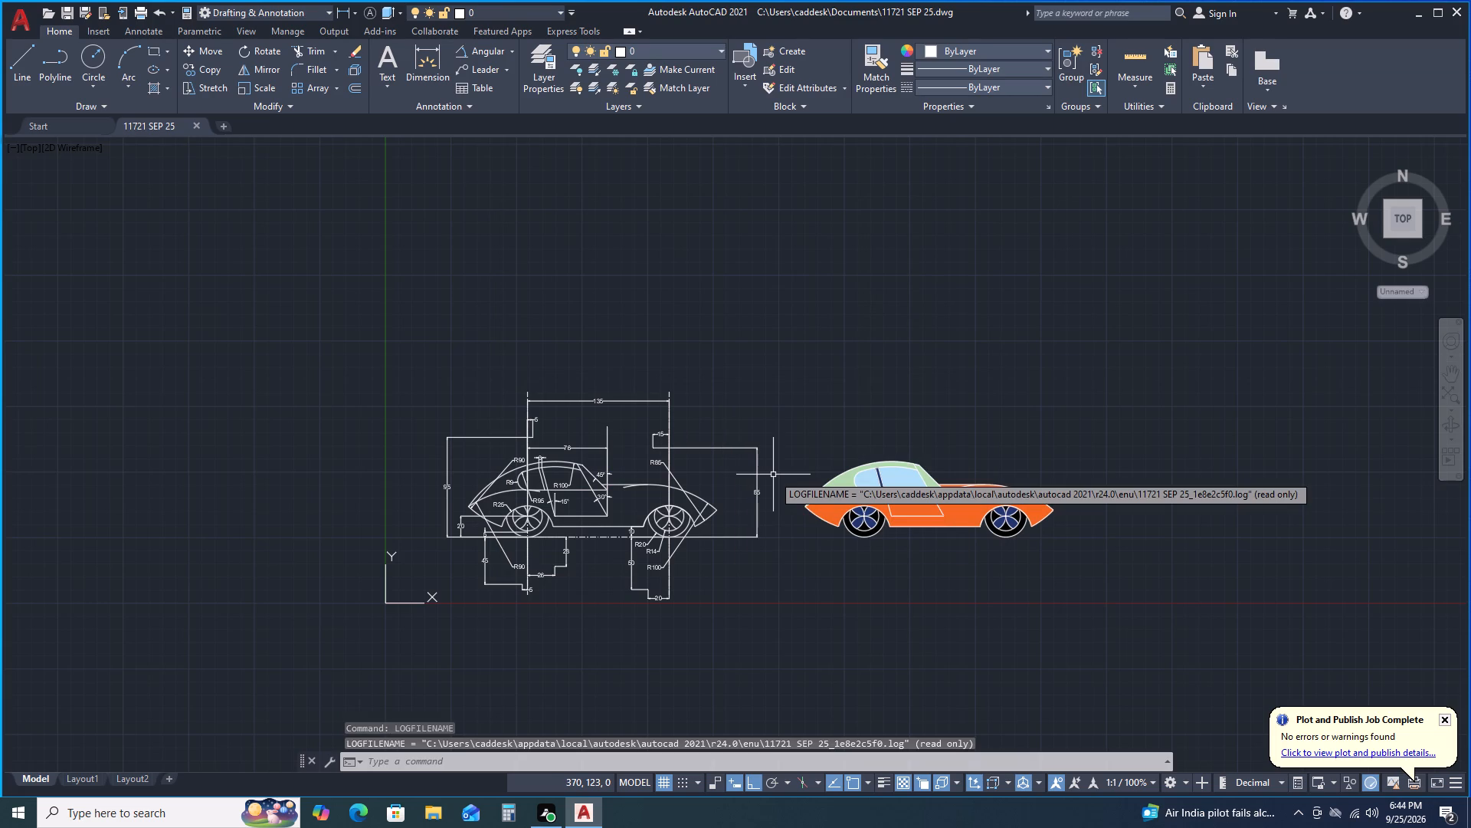
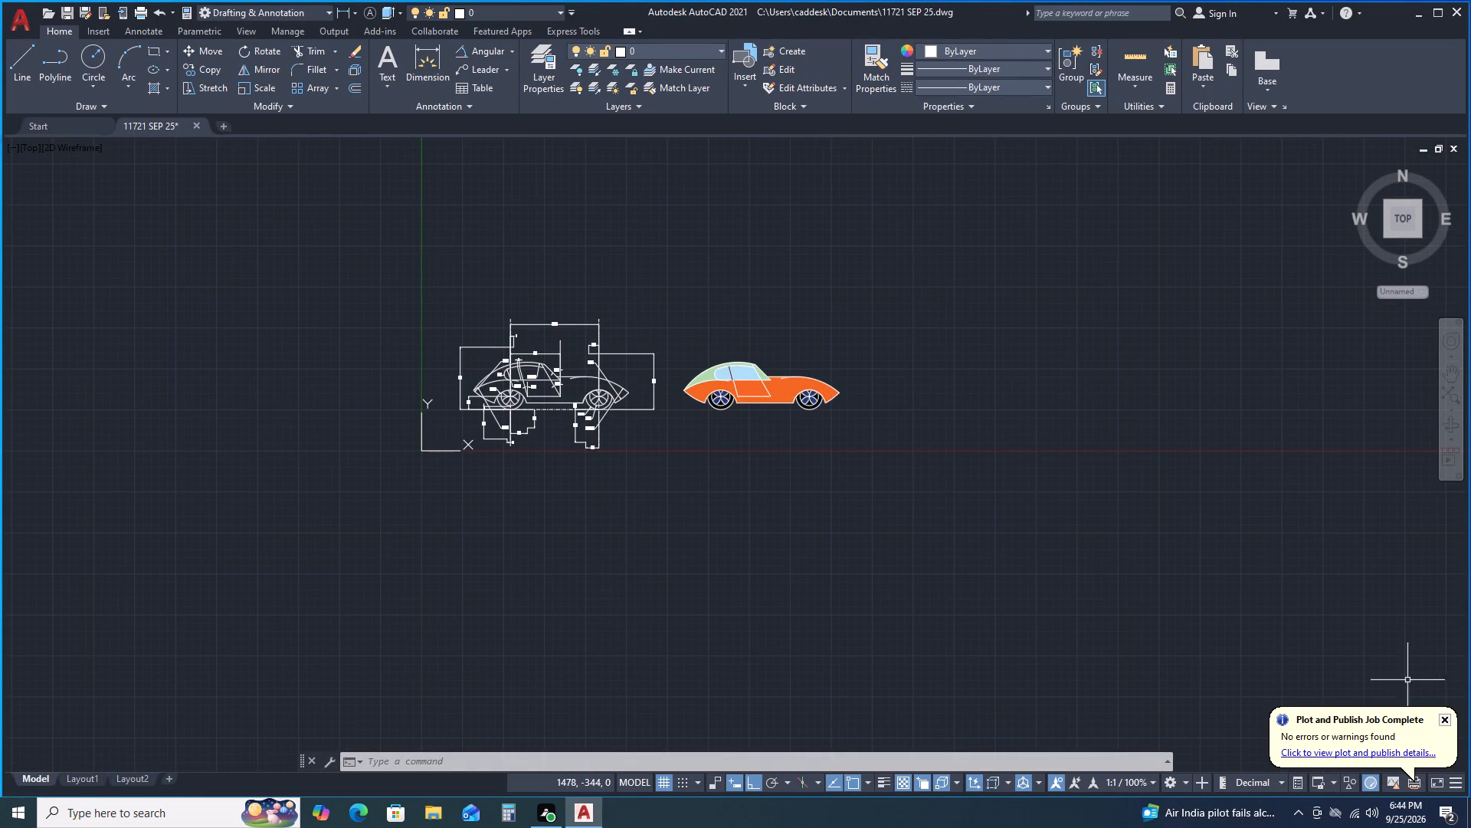
Relocate the UCS origin along the negative X direction, farther away from the dimensioned outline car.
{"action": "left_click", "coordinate": [1446, 721]}
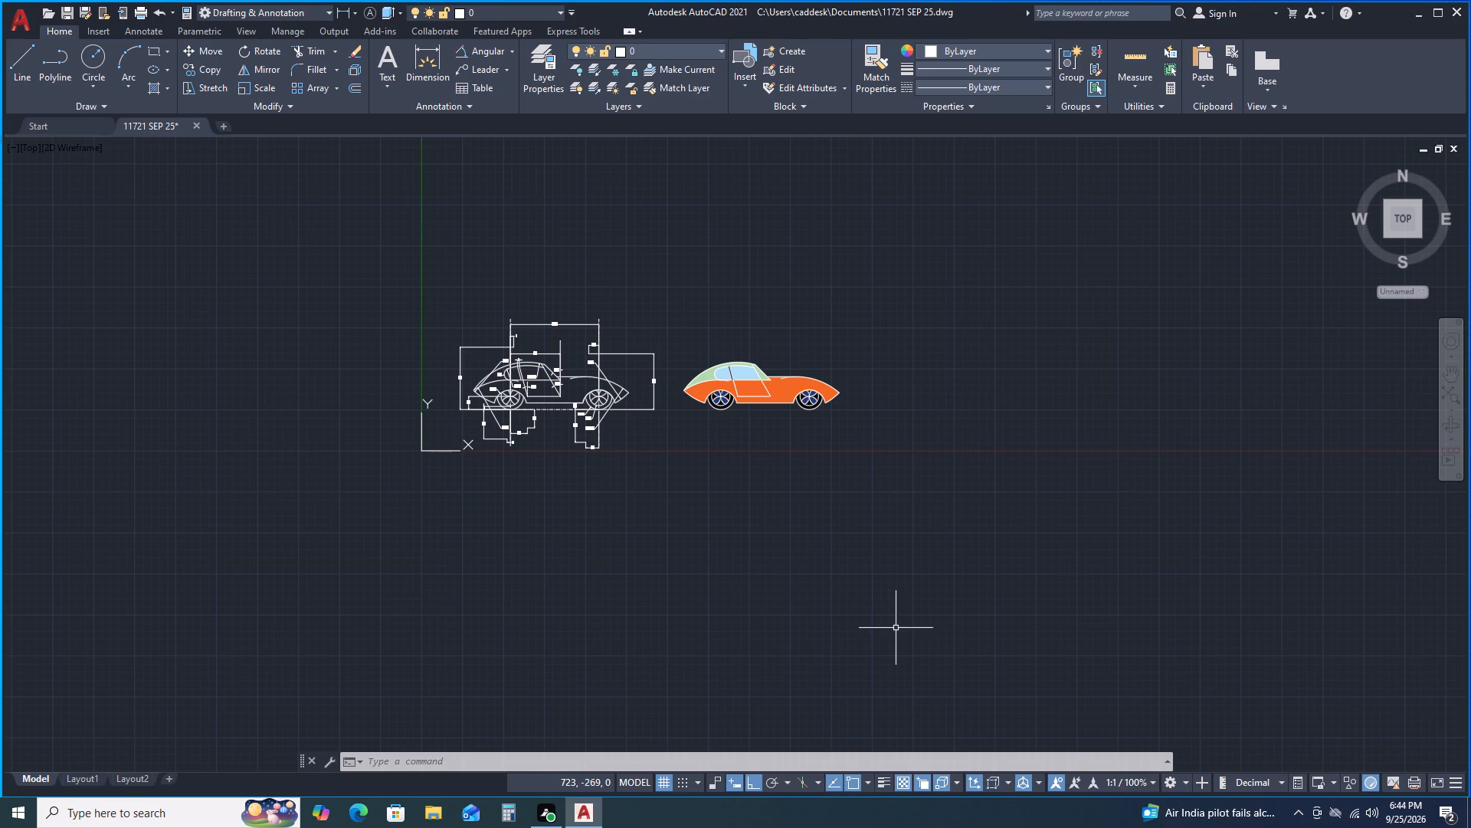
{"action": "middle_click_drag", "start_coordinate": [919, 619], "coordinate": [978, 678]}
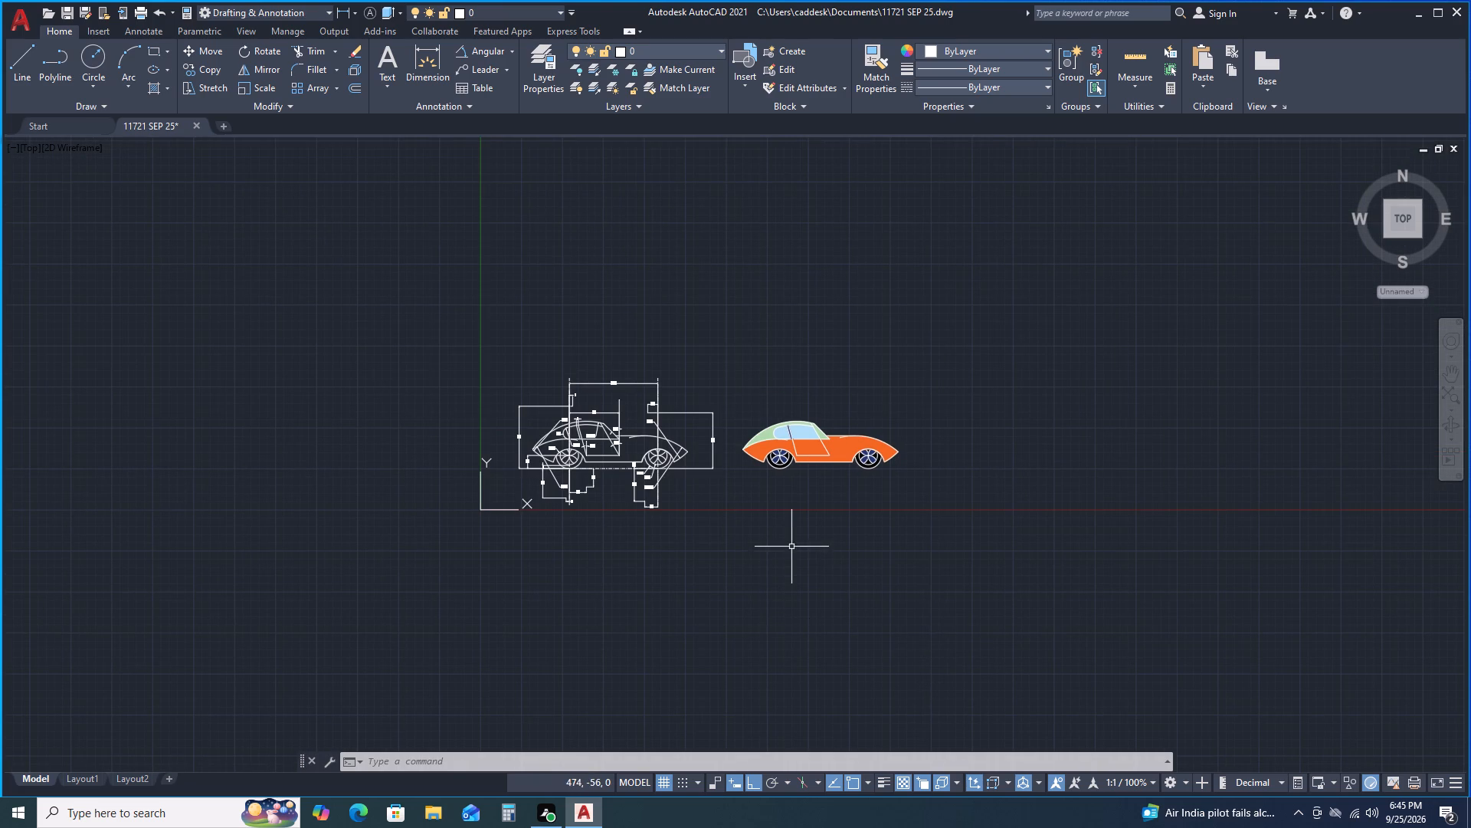
{"action": "left_click", "coordinate": [480, 494]}
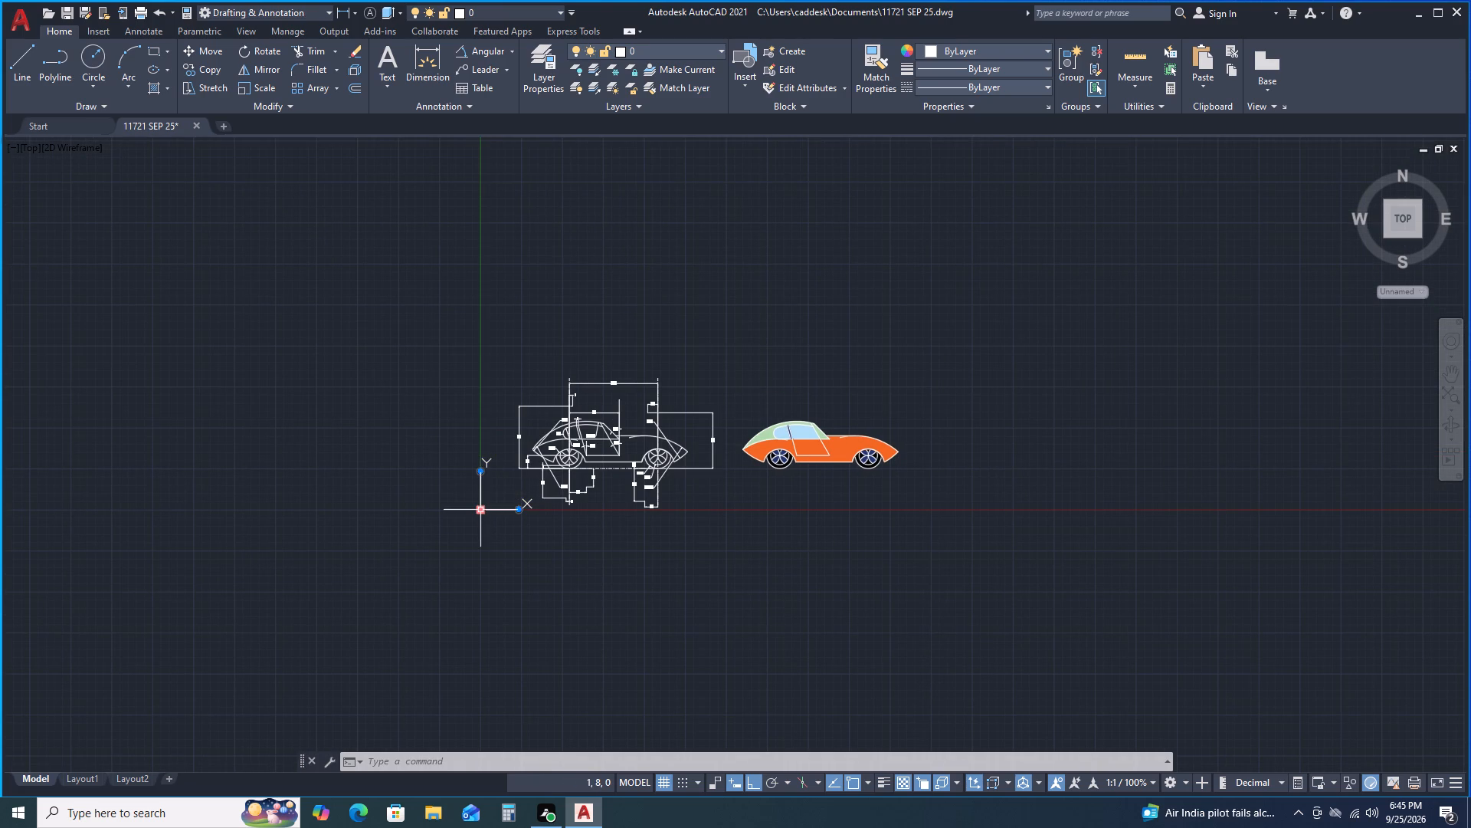
{"action": "left_click", "coordinate": [480, 513]}
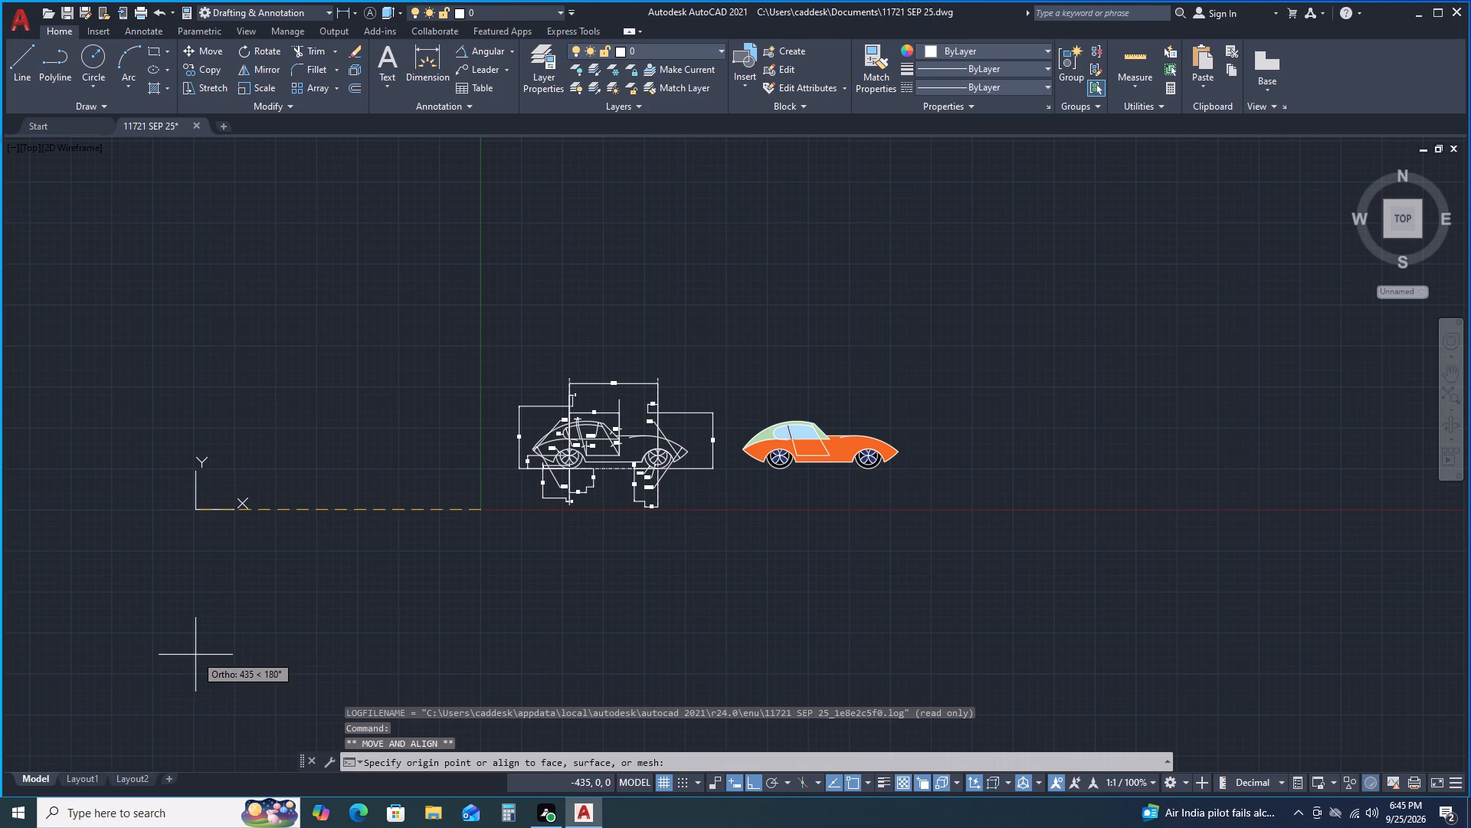
{"action": "left_click", "coordinate": [94, 567]}
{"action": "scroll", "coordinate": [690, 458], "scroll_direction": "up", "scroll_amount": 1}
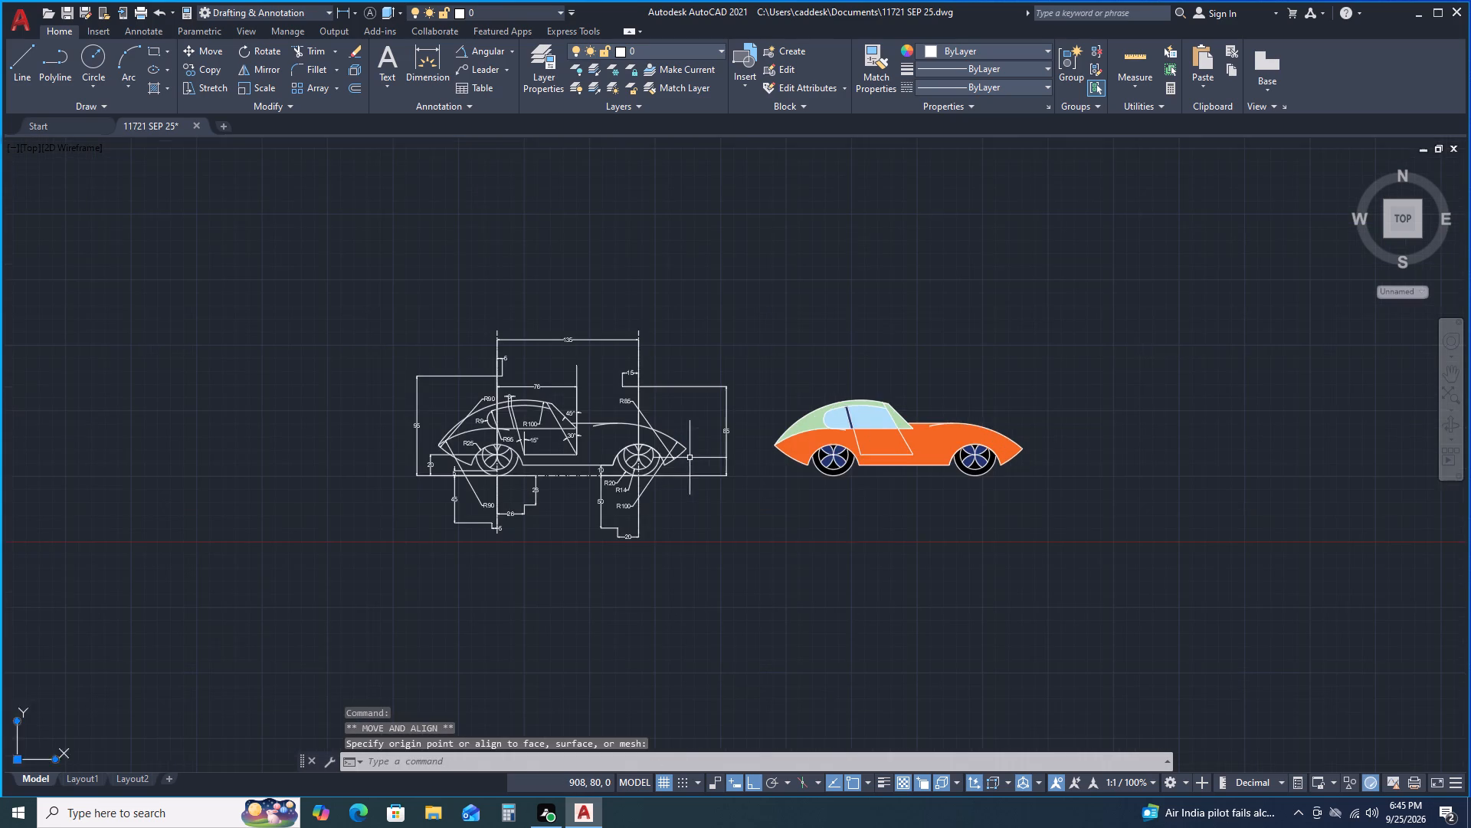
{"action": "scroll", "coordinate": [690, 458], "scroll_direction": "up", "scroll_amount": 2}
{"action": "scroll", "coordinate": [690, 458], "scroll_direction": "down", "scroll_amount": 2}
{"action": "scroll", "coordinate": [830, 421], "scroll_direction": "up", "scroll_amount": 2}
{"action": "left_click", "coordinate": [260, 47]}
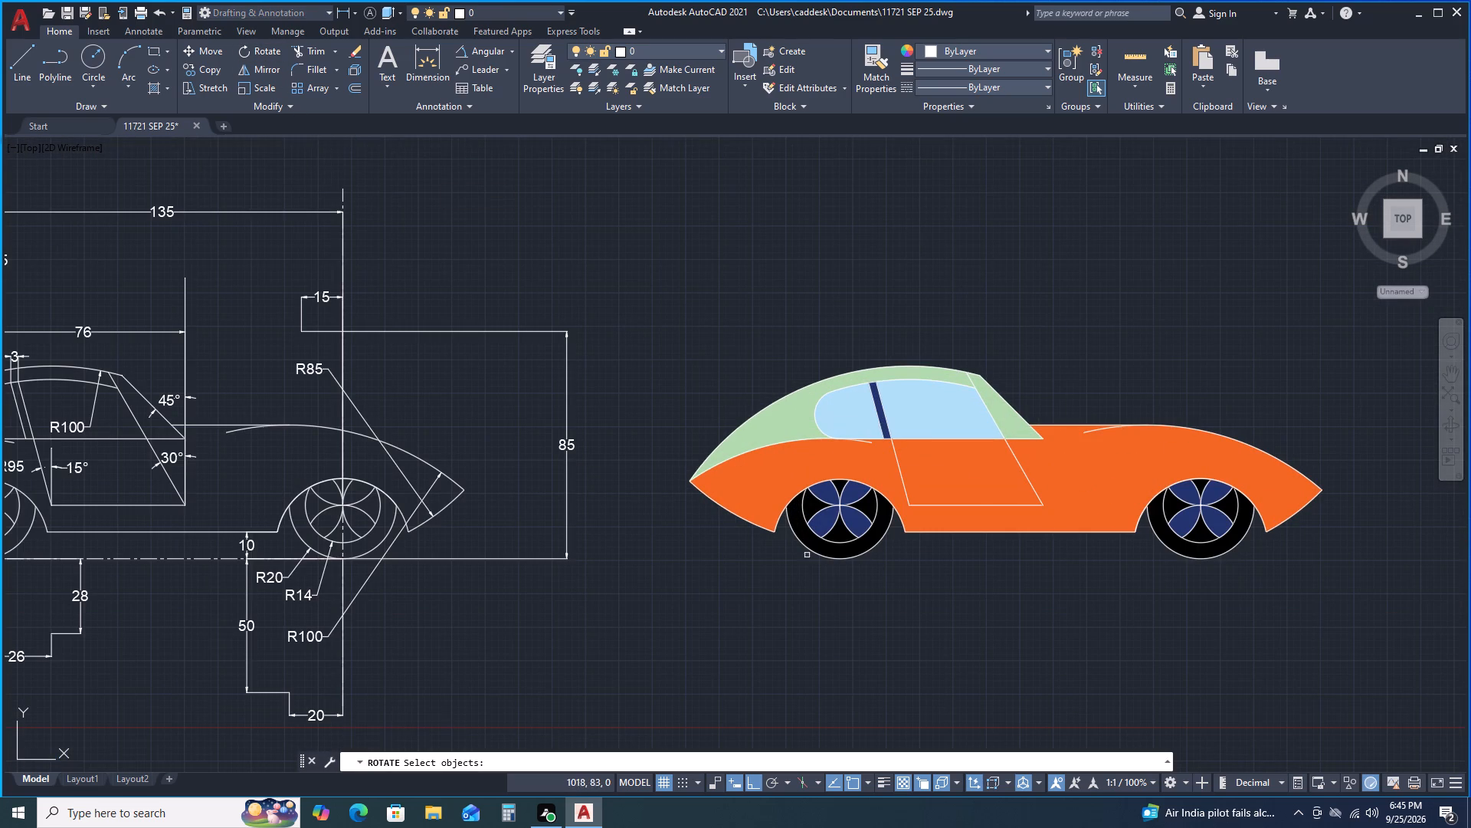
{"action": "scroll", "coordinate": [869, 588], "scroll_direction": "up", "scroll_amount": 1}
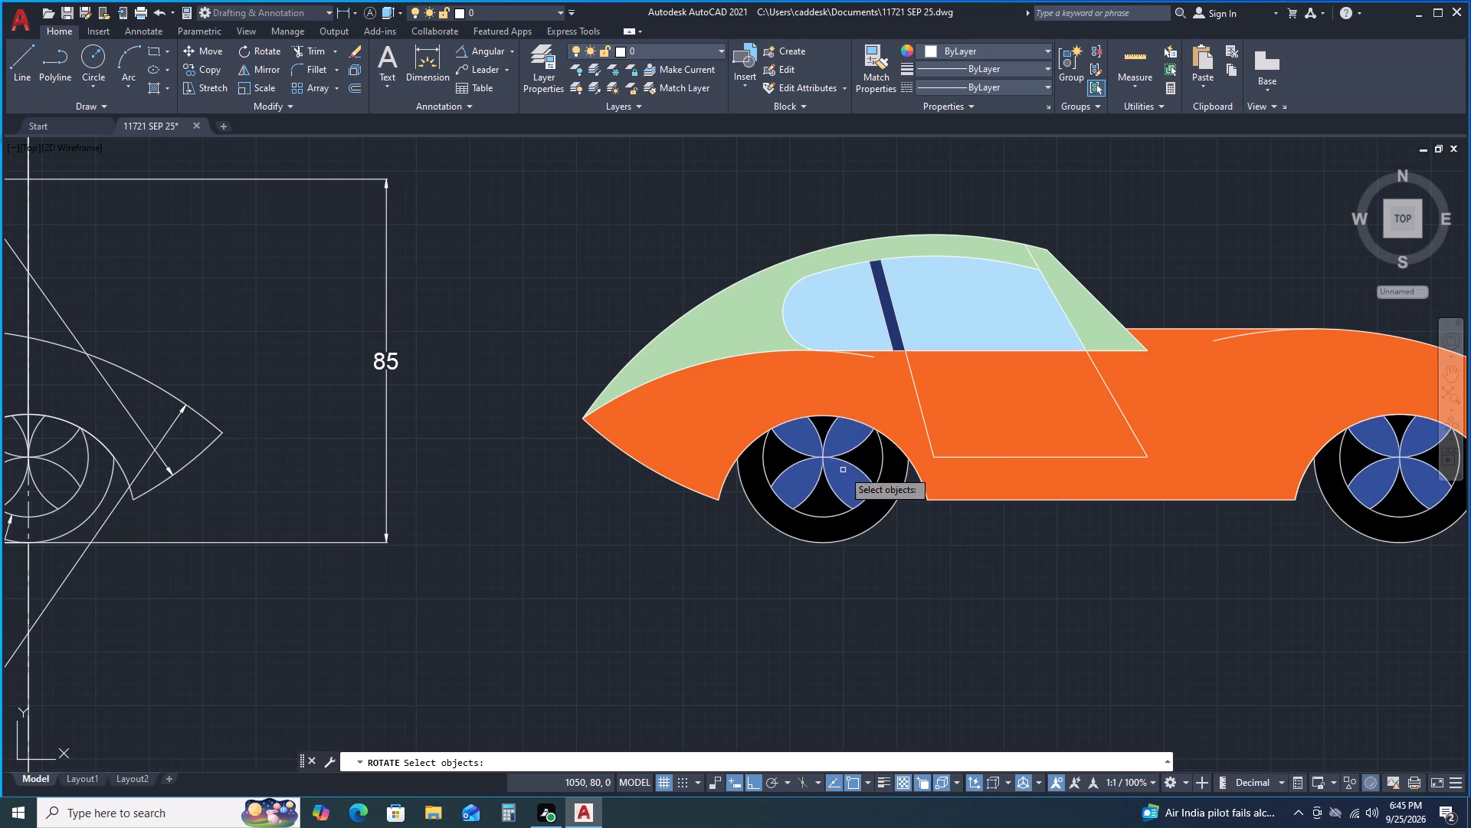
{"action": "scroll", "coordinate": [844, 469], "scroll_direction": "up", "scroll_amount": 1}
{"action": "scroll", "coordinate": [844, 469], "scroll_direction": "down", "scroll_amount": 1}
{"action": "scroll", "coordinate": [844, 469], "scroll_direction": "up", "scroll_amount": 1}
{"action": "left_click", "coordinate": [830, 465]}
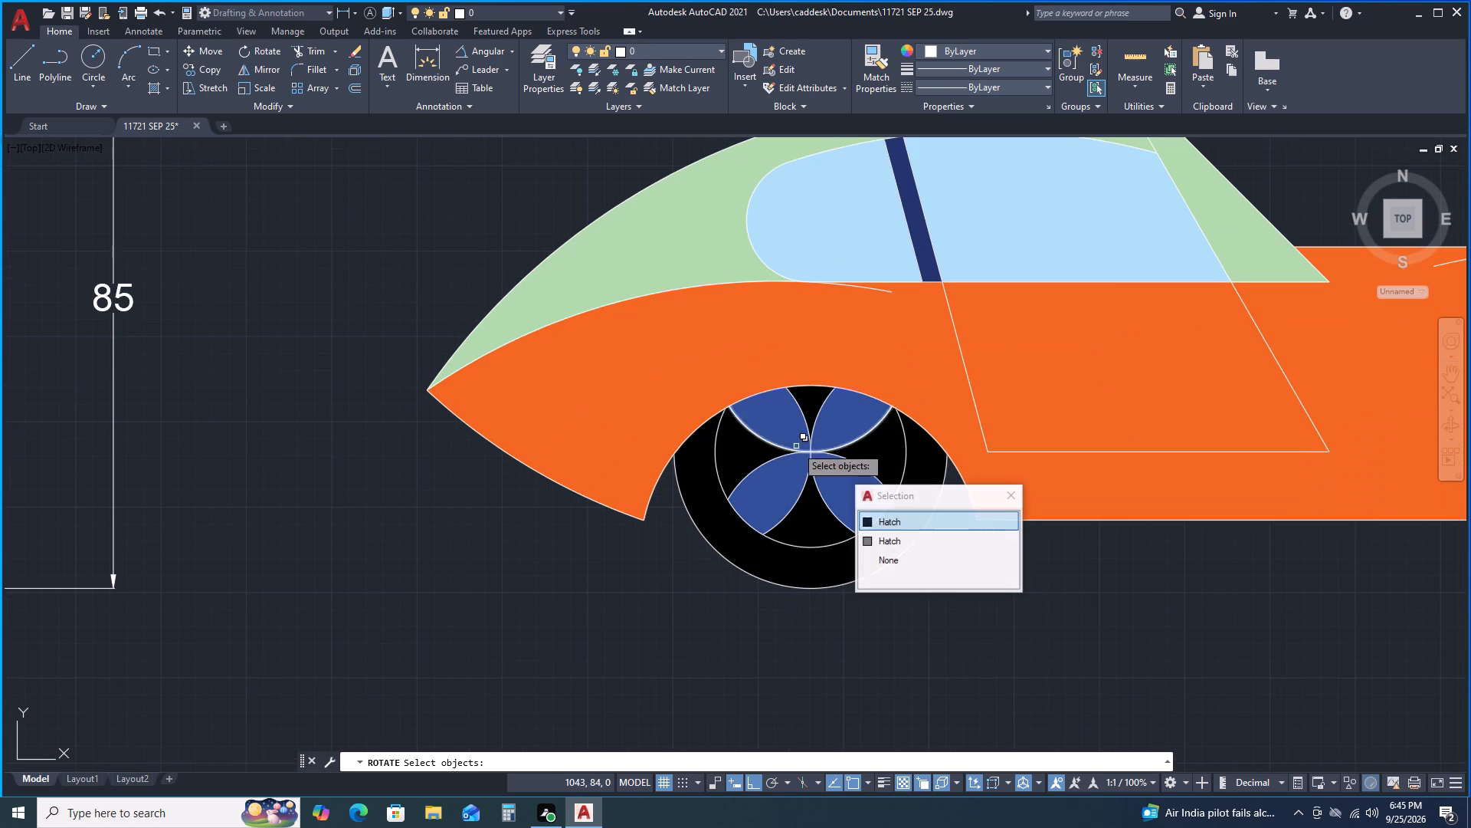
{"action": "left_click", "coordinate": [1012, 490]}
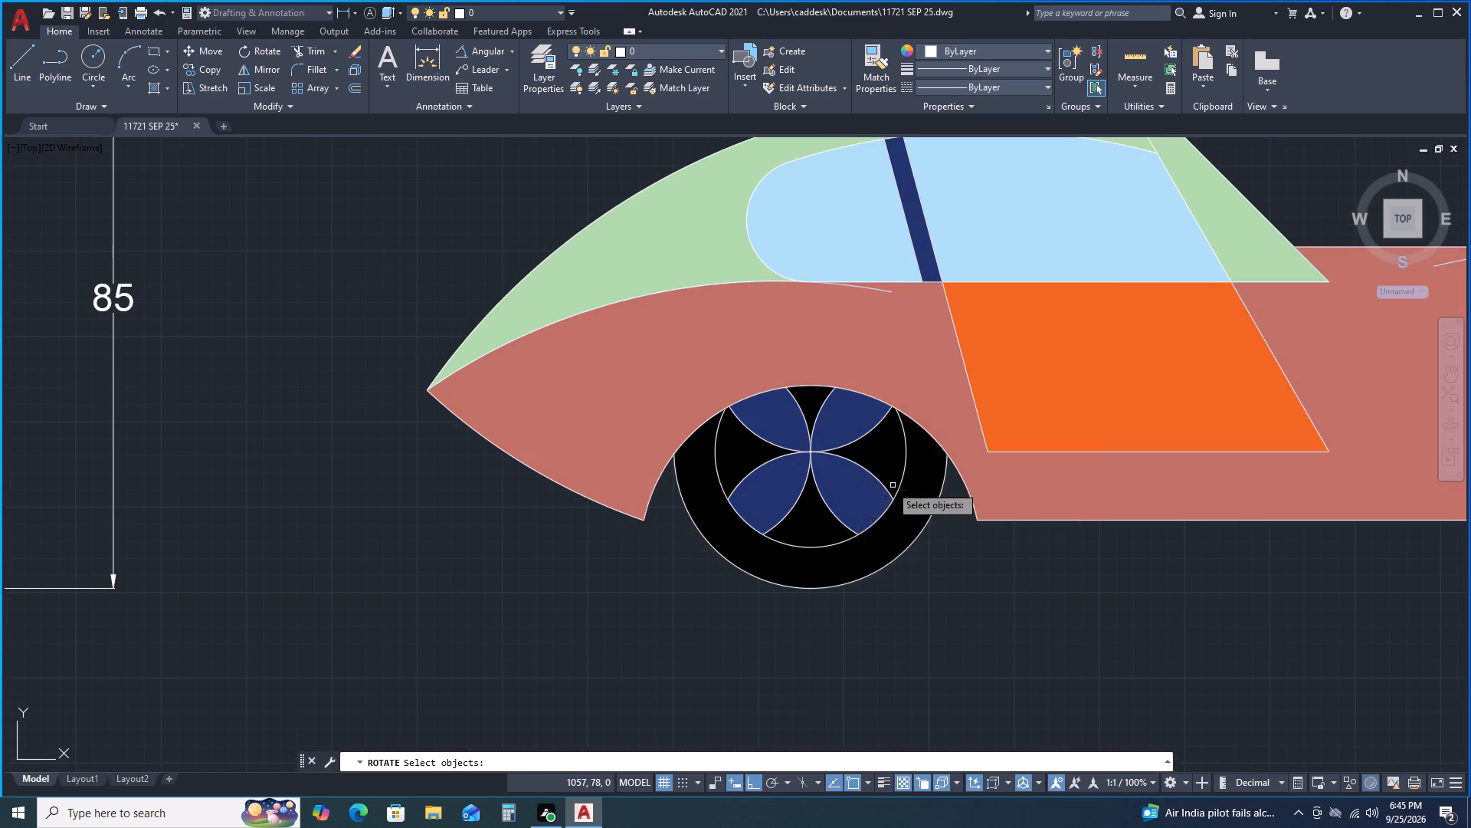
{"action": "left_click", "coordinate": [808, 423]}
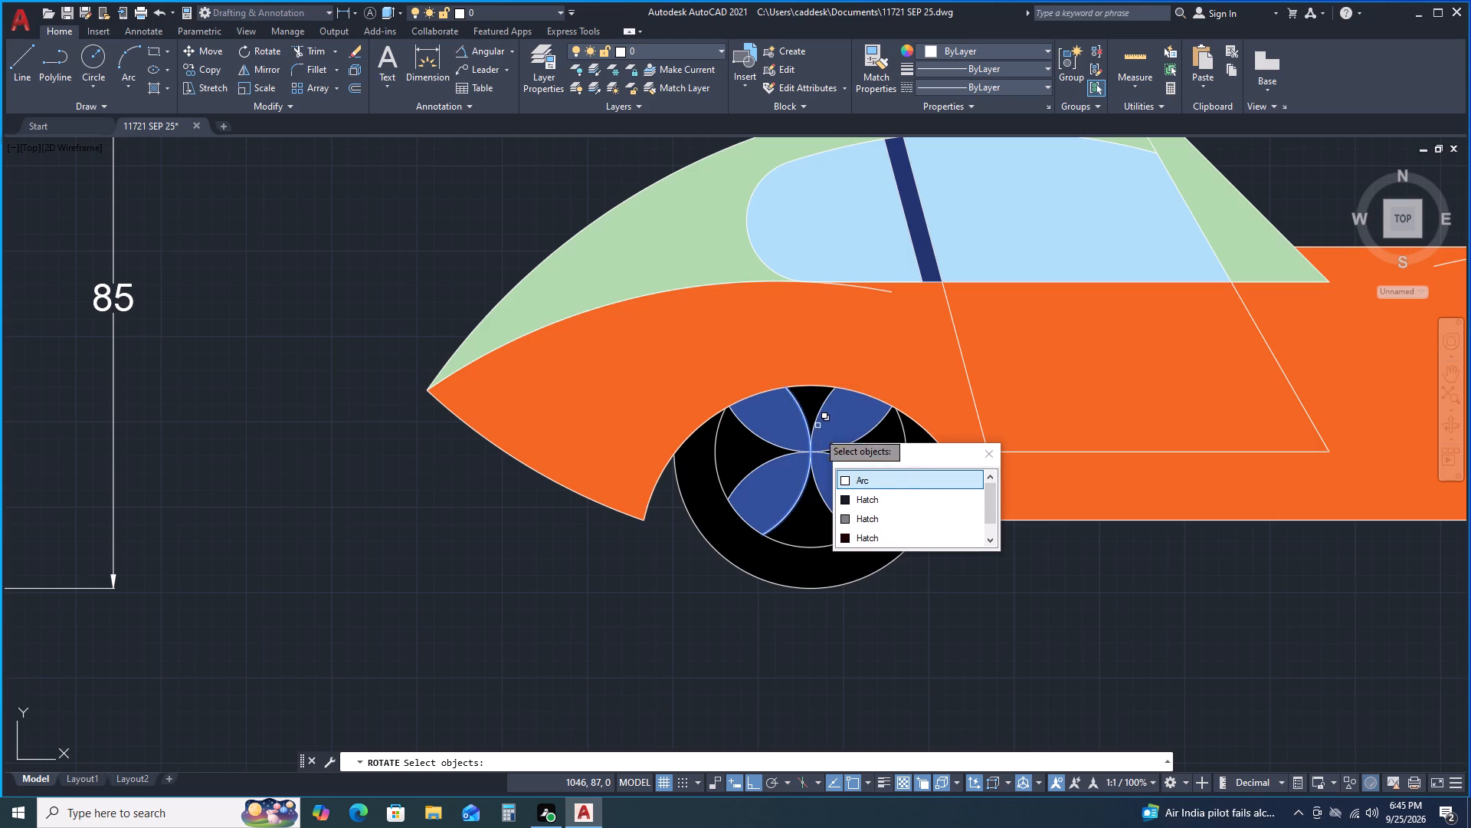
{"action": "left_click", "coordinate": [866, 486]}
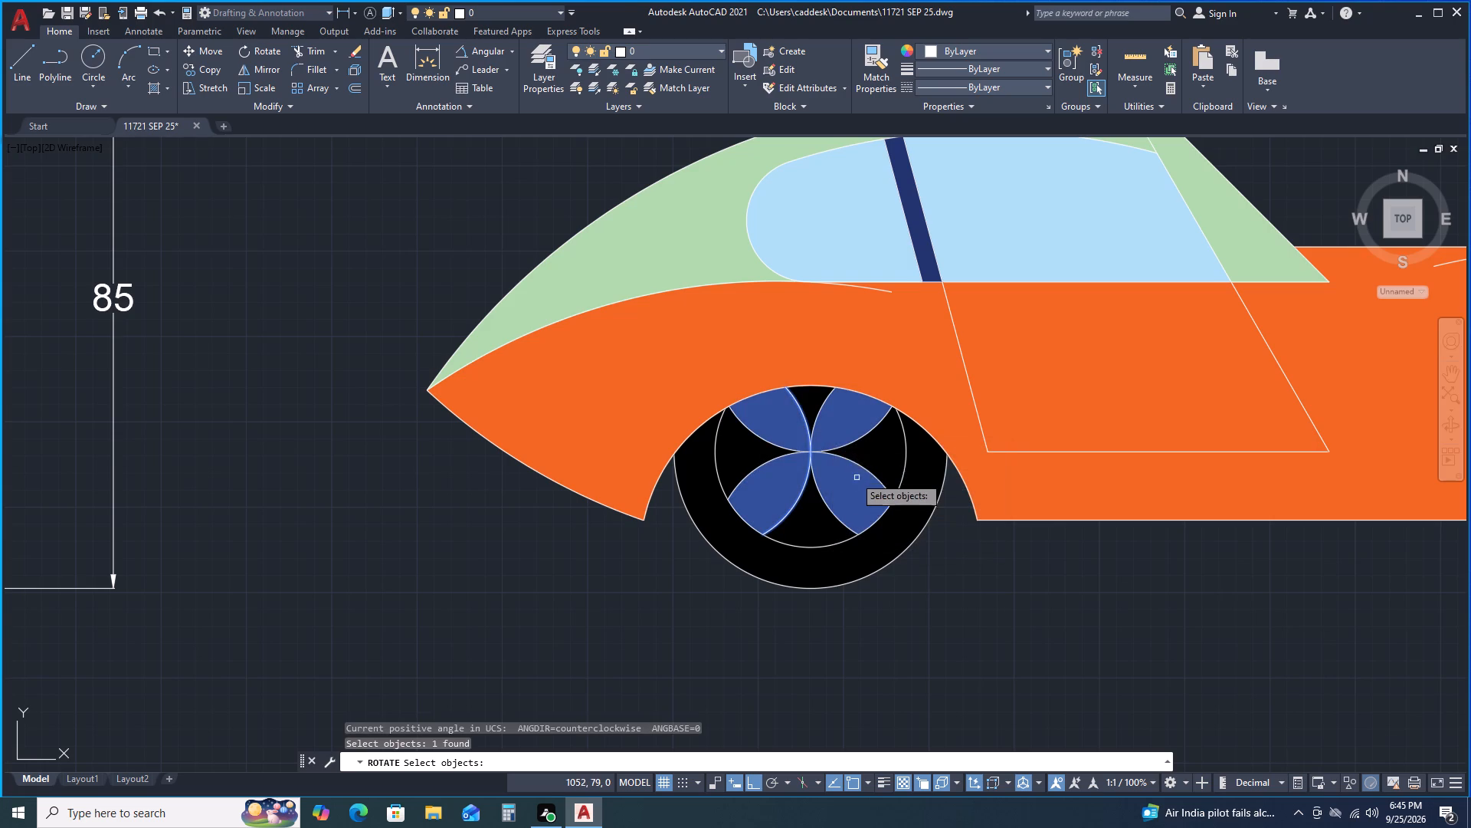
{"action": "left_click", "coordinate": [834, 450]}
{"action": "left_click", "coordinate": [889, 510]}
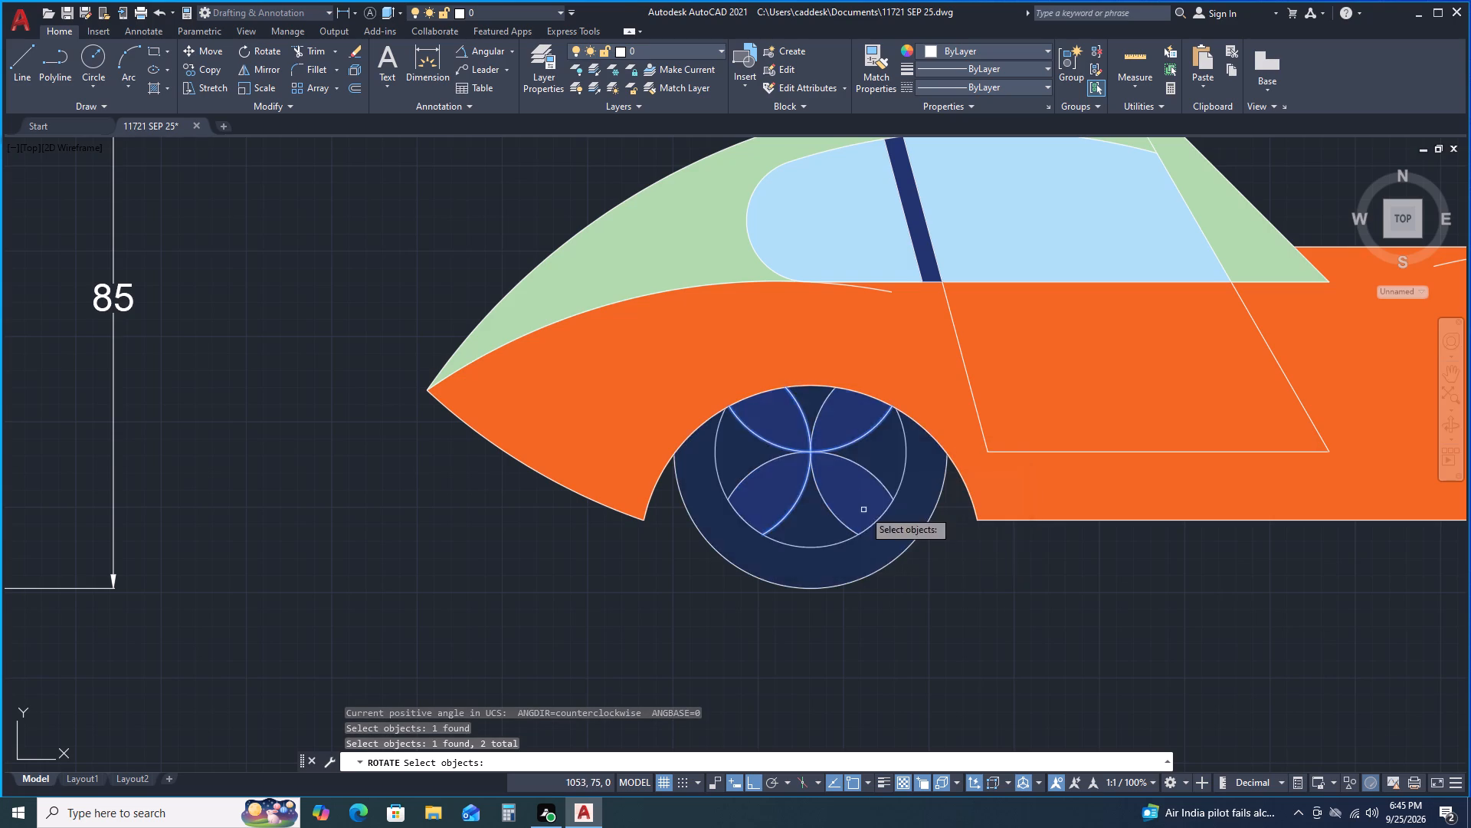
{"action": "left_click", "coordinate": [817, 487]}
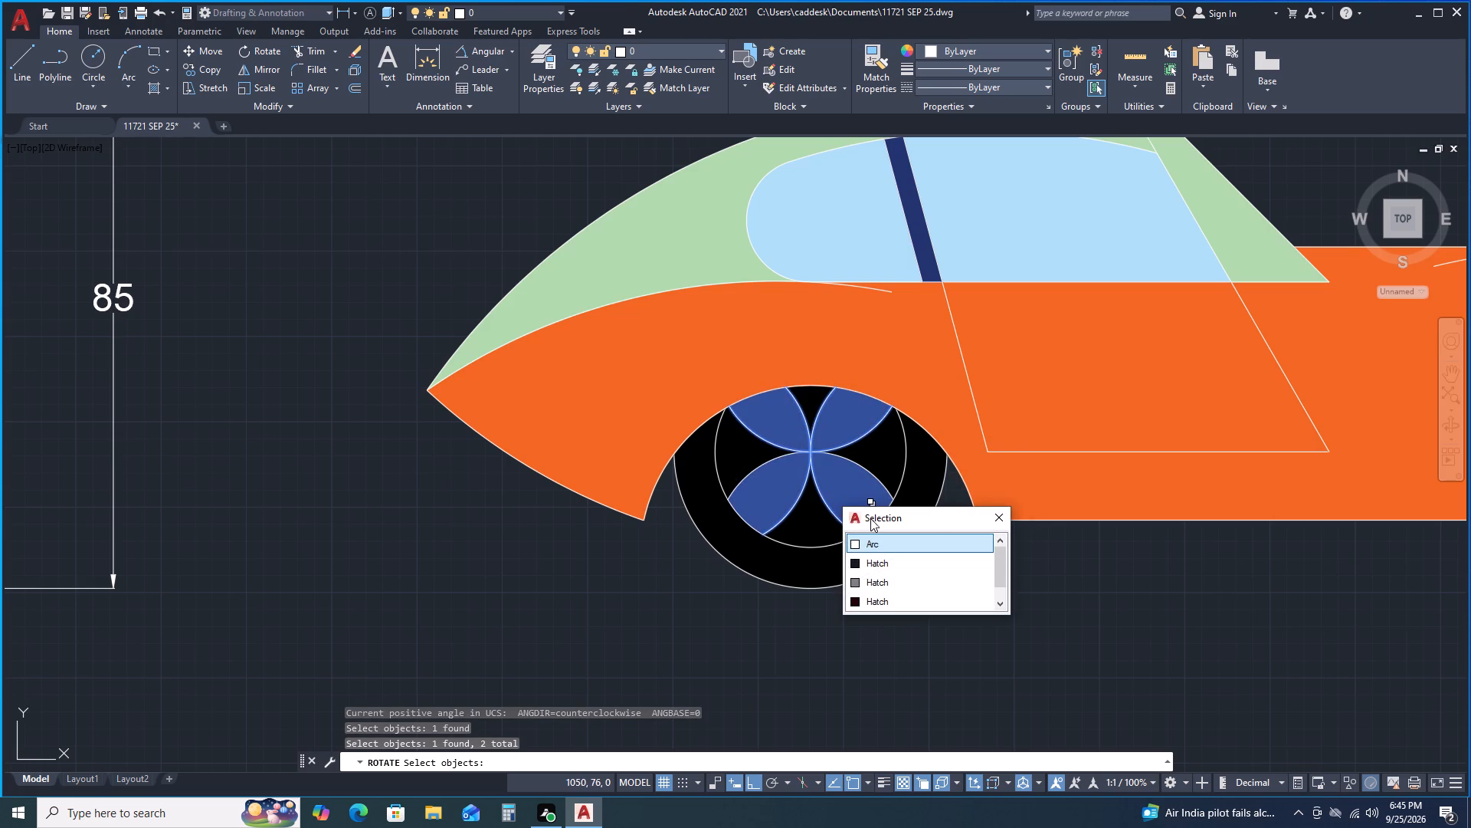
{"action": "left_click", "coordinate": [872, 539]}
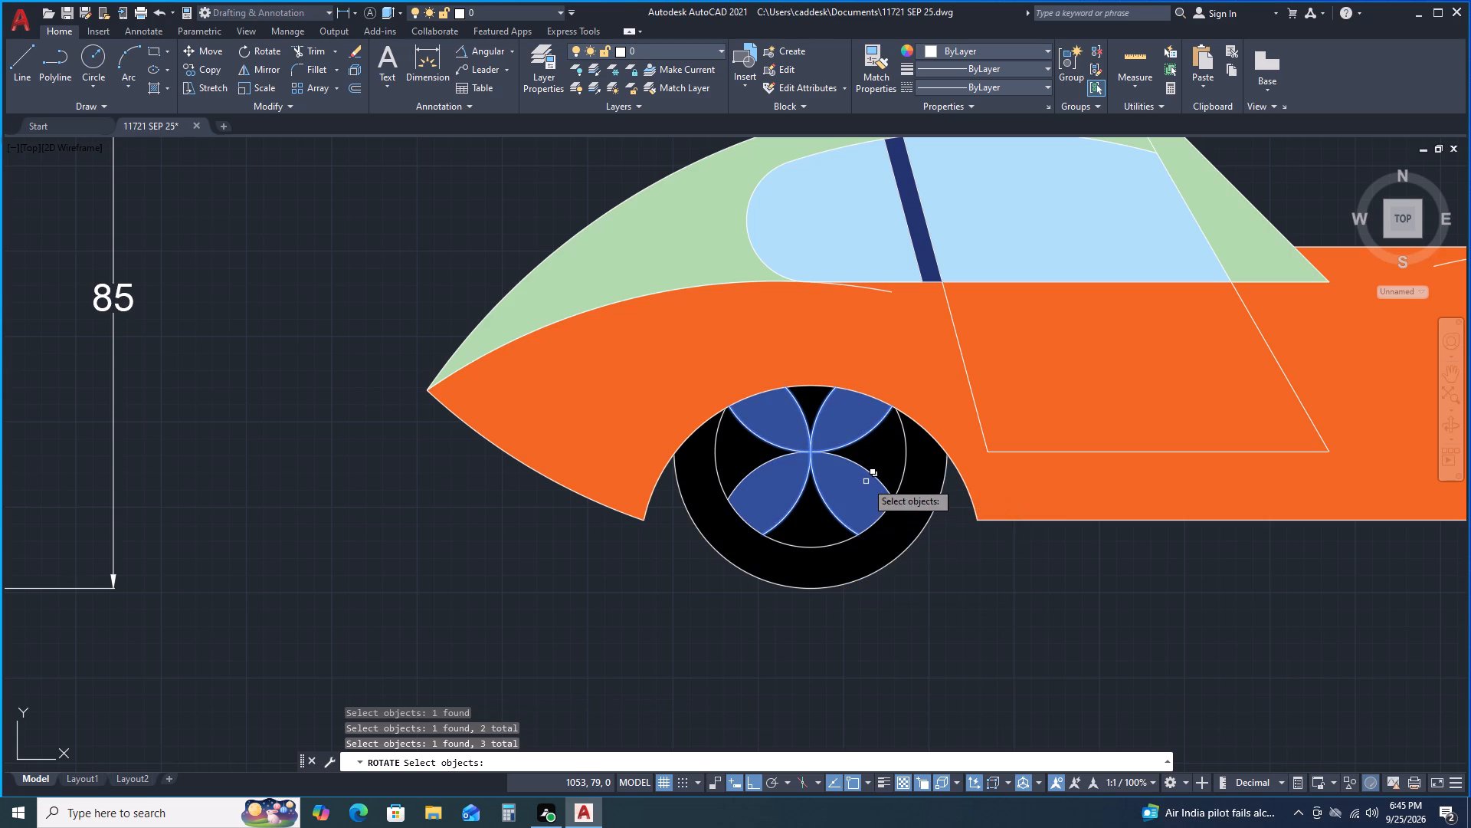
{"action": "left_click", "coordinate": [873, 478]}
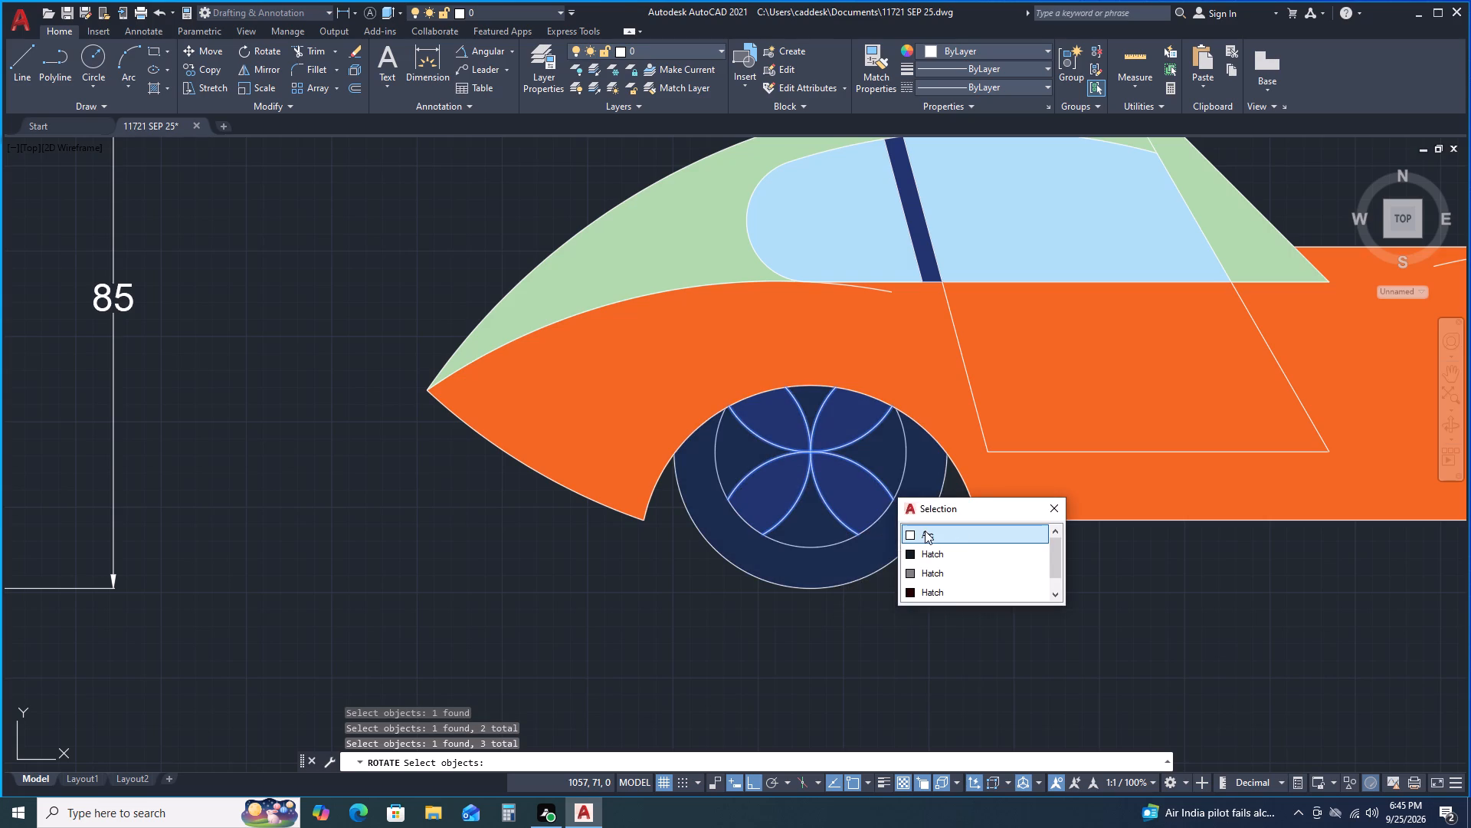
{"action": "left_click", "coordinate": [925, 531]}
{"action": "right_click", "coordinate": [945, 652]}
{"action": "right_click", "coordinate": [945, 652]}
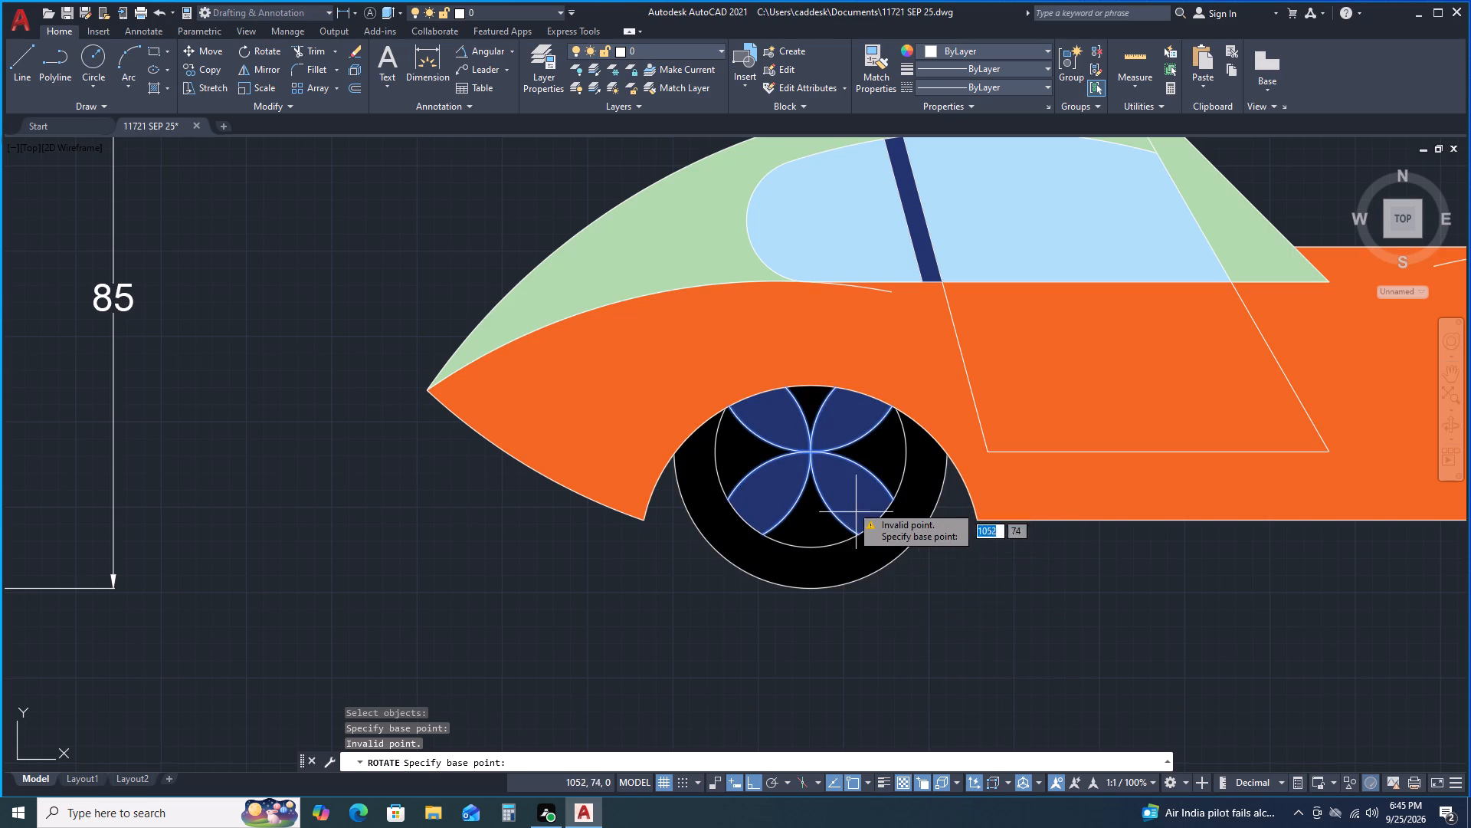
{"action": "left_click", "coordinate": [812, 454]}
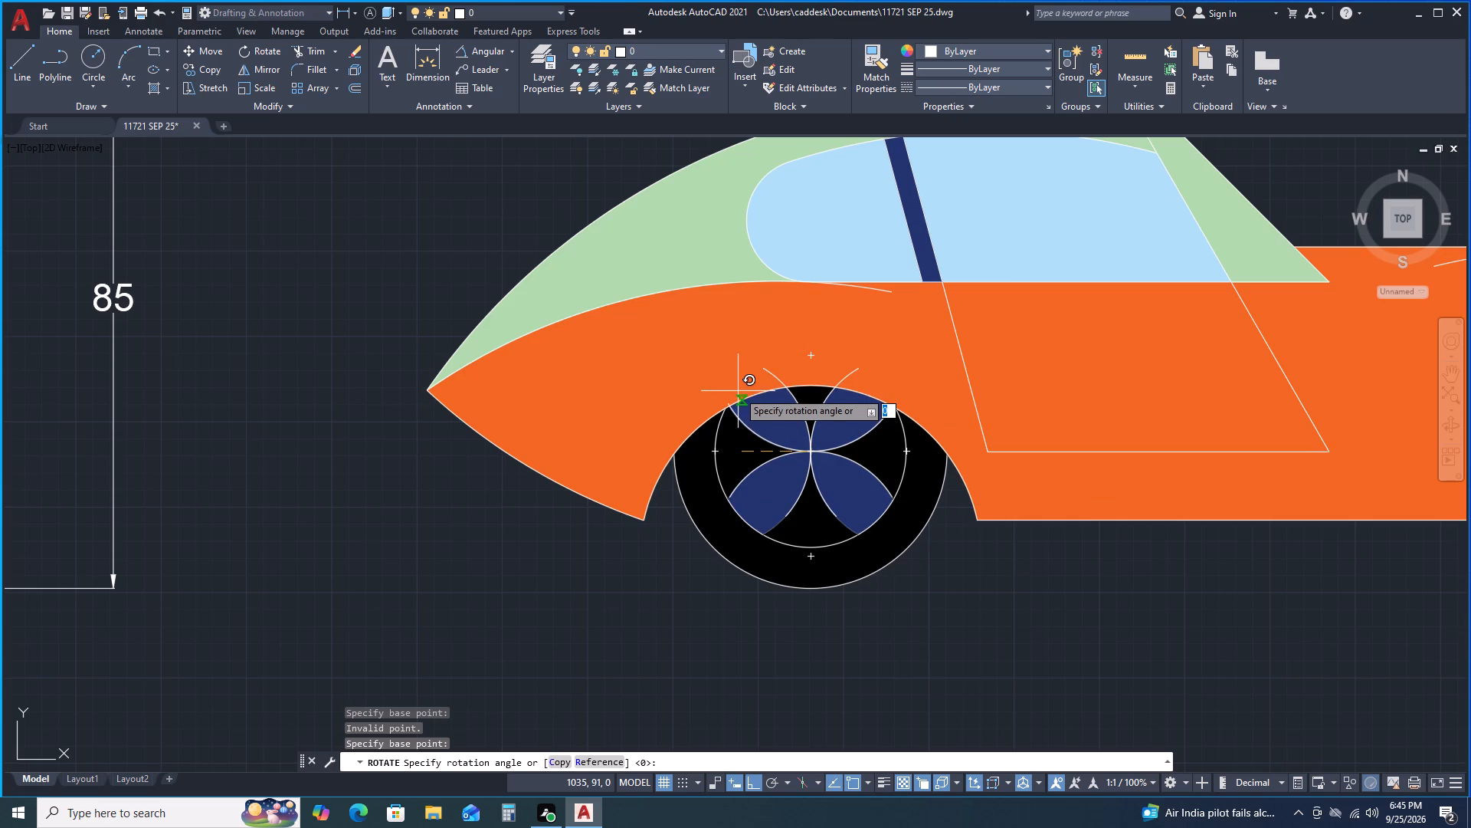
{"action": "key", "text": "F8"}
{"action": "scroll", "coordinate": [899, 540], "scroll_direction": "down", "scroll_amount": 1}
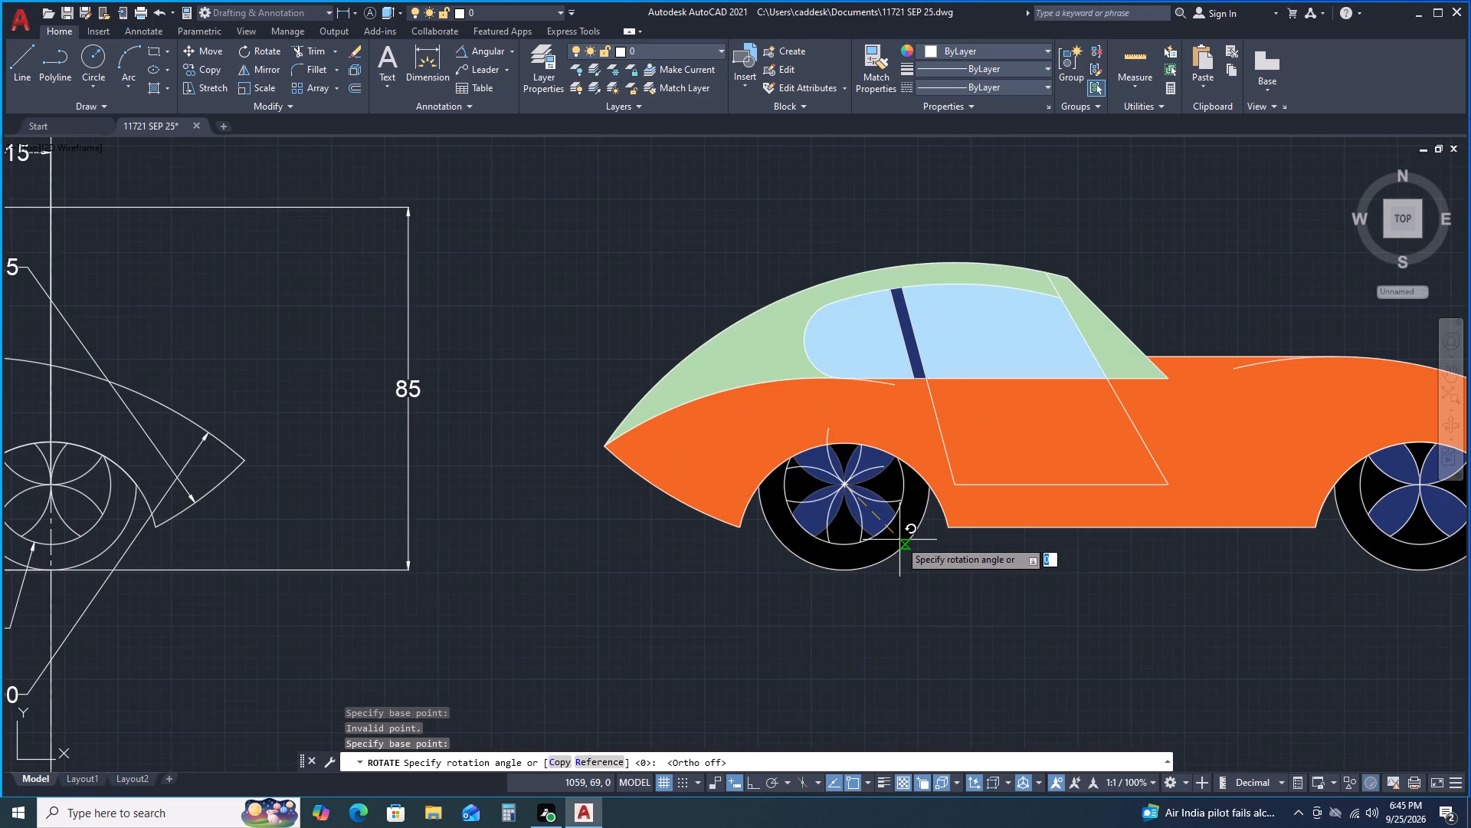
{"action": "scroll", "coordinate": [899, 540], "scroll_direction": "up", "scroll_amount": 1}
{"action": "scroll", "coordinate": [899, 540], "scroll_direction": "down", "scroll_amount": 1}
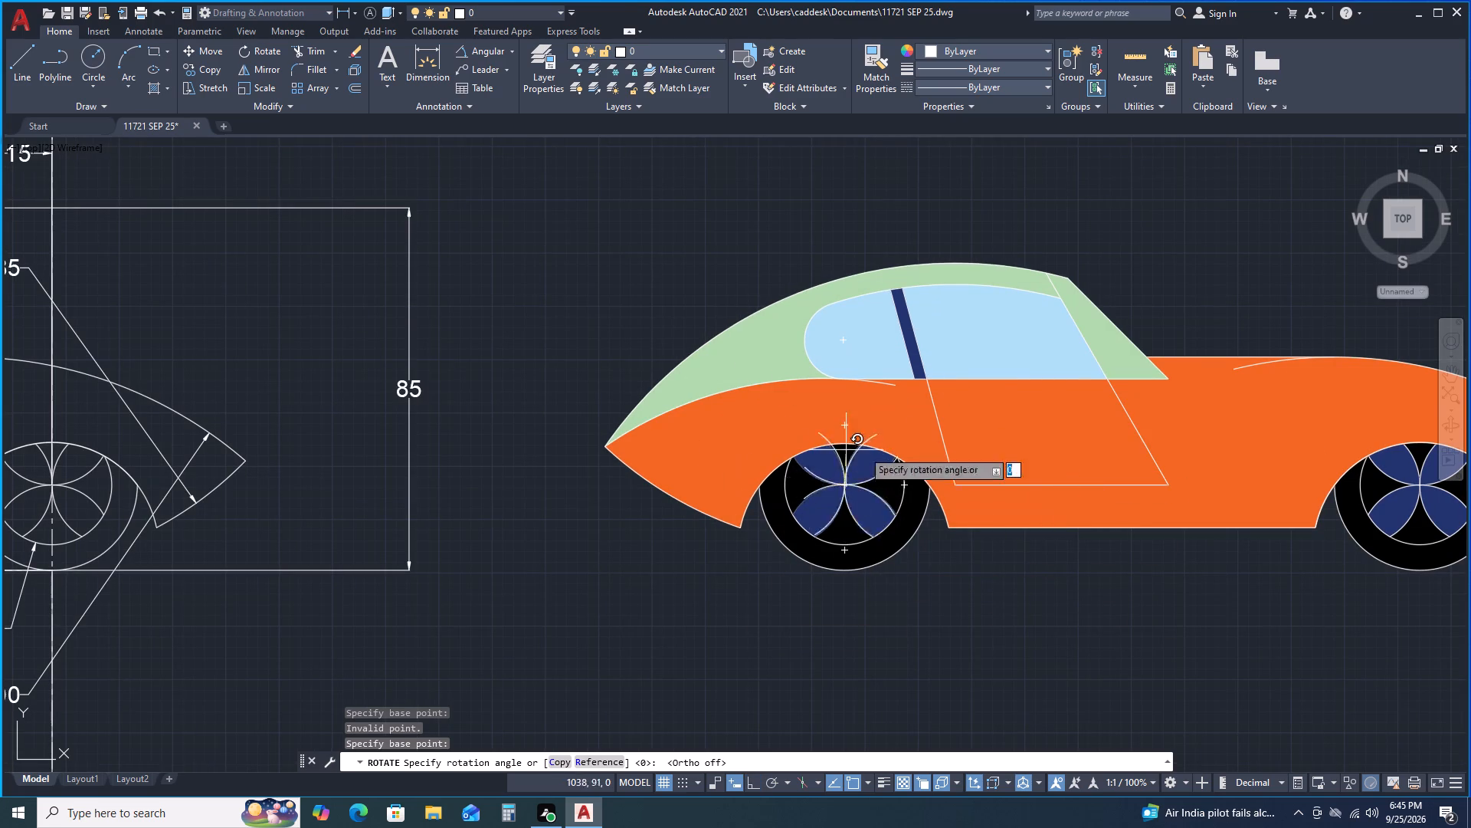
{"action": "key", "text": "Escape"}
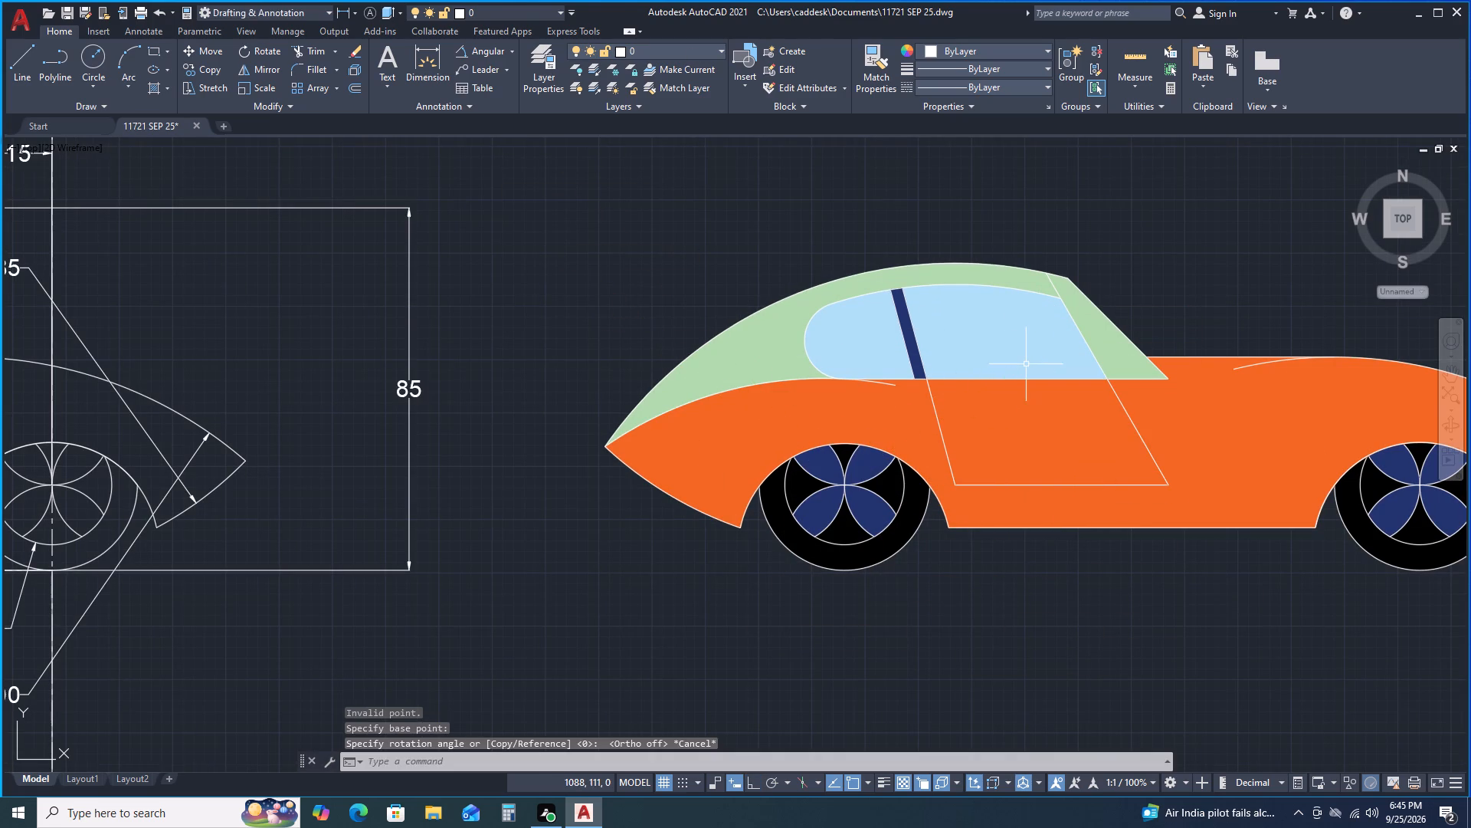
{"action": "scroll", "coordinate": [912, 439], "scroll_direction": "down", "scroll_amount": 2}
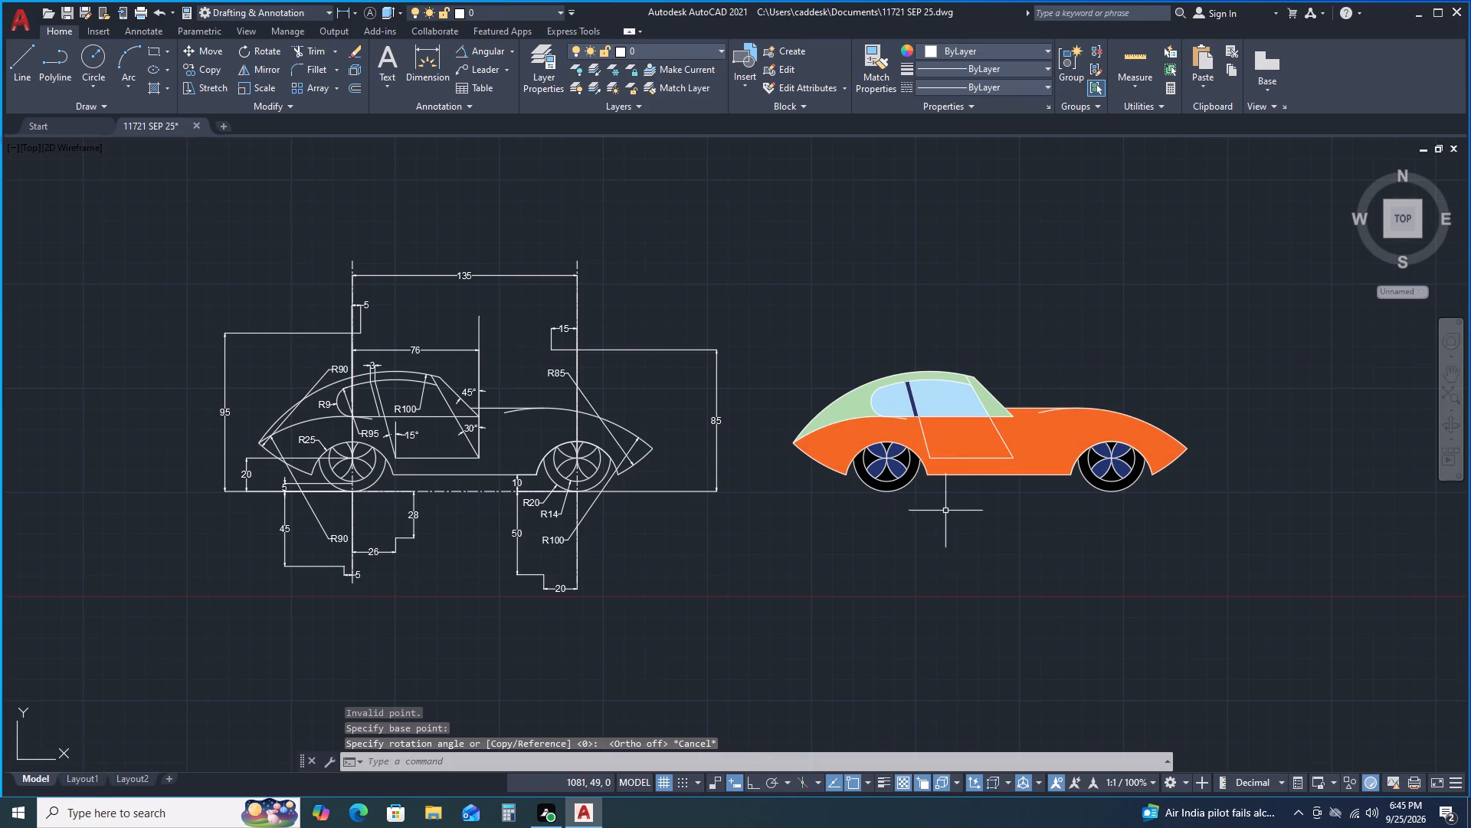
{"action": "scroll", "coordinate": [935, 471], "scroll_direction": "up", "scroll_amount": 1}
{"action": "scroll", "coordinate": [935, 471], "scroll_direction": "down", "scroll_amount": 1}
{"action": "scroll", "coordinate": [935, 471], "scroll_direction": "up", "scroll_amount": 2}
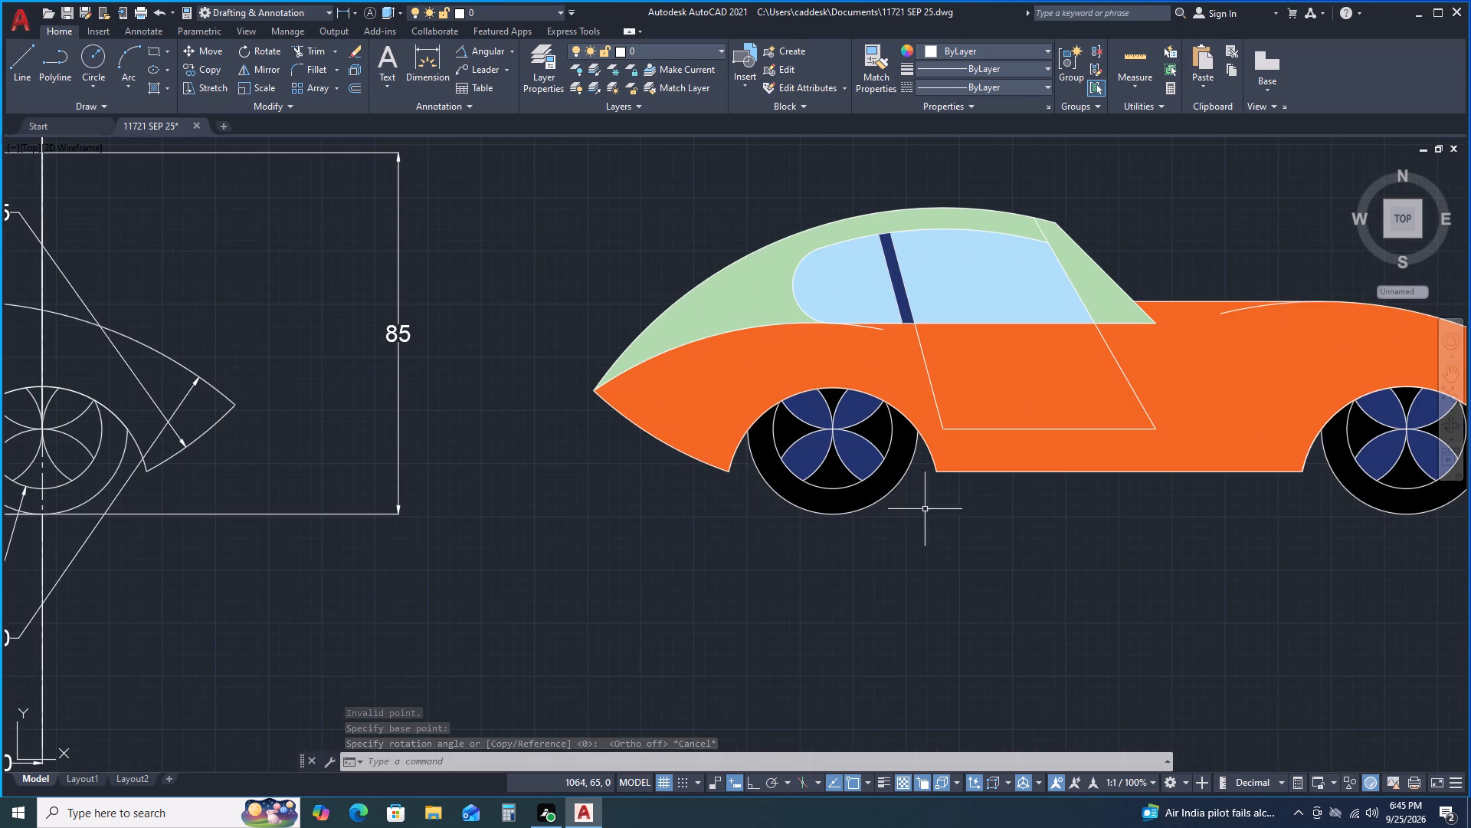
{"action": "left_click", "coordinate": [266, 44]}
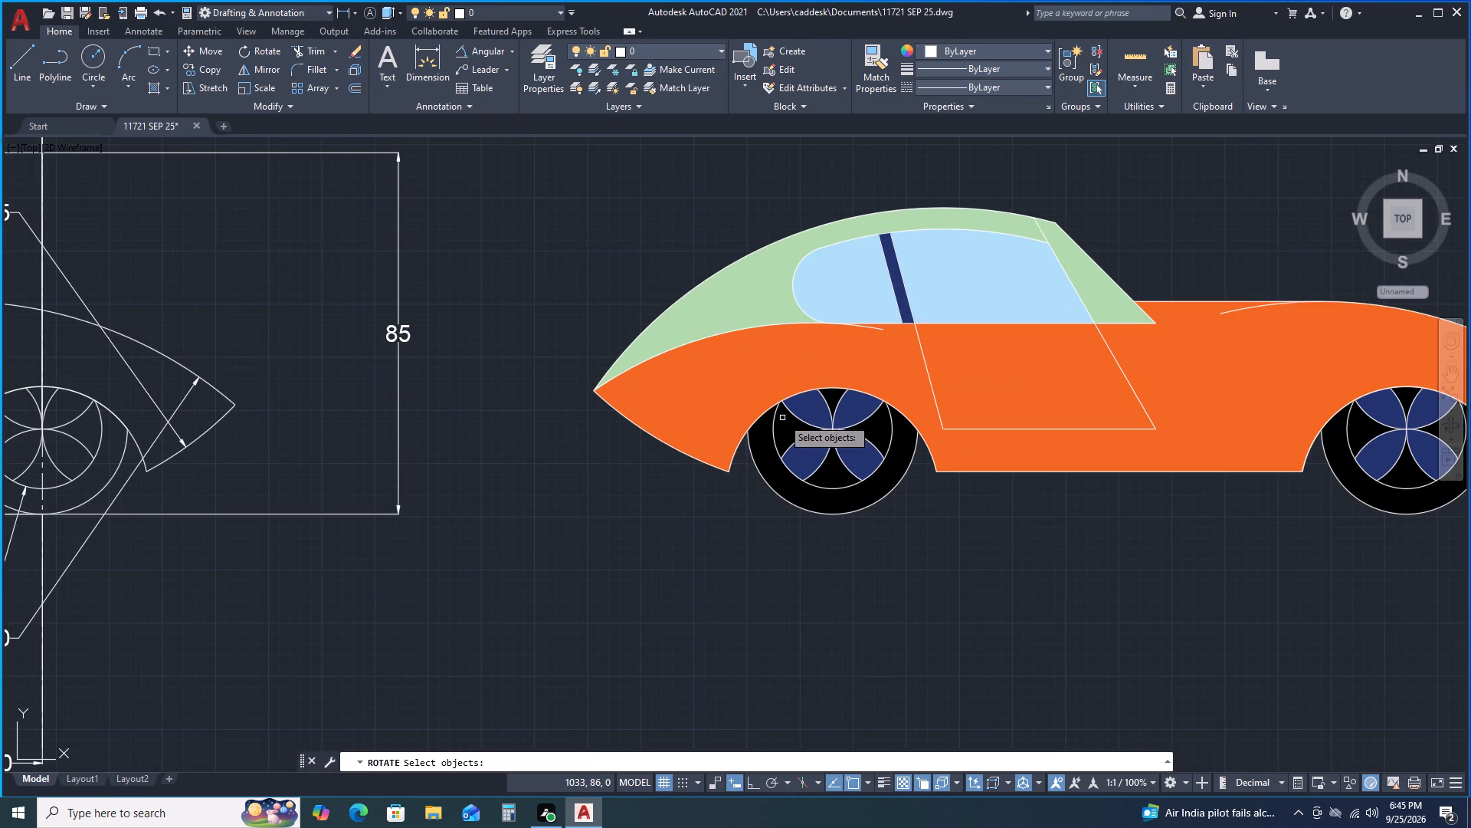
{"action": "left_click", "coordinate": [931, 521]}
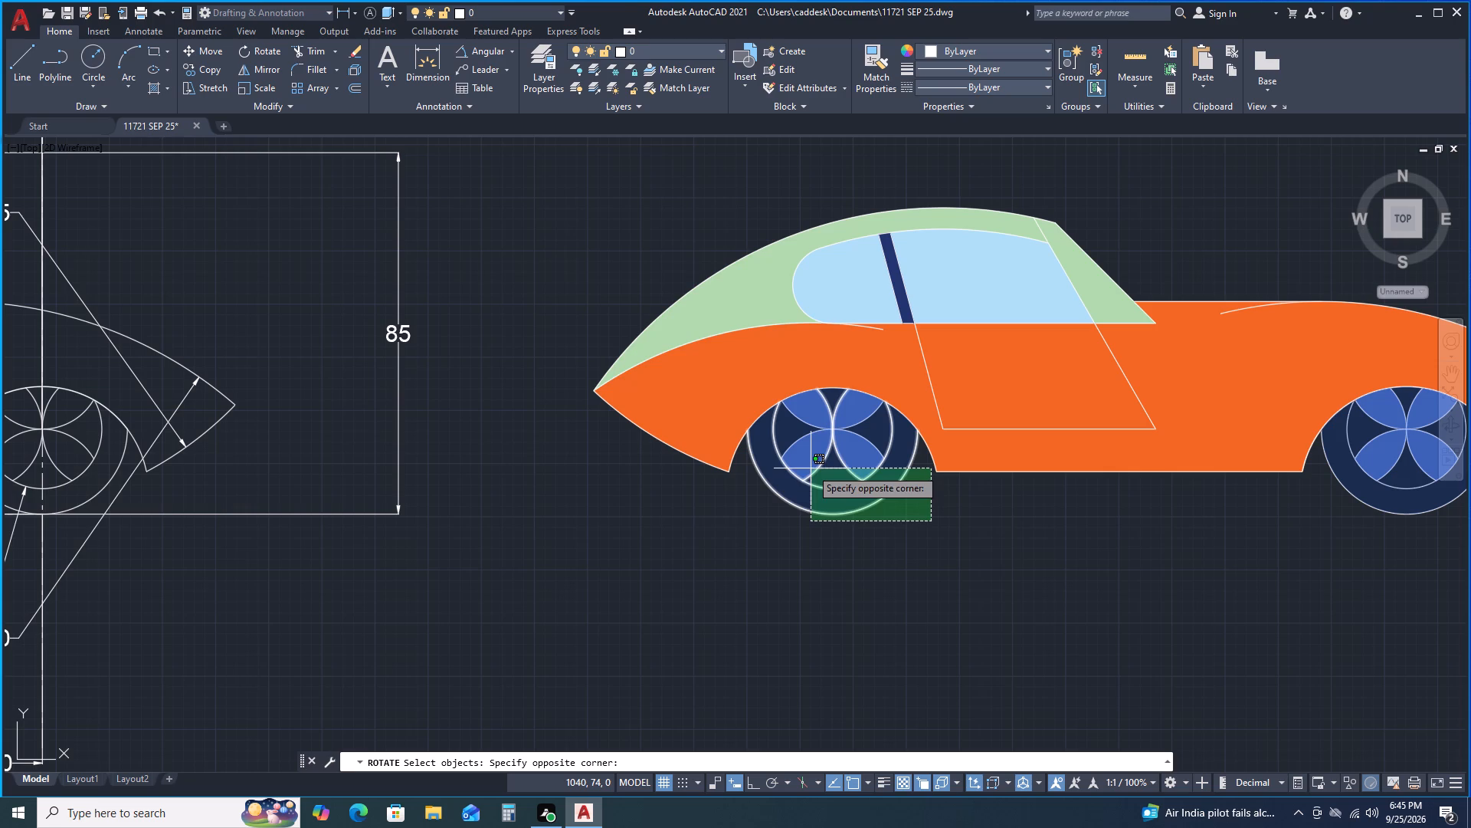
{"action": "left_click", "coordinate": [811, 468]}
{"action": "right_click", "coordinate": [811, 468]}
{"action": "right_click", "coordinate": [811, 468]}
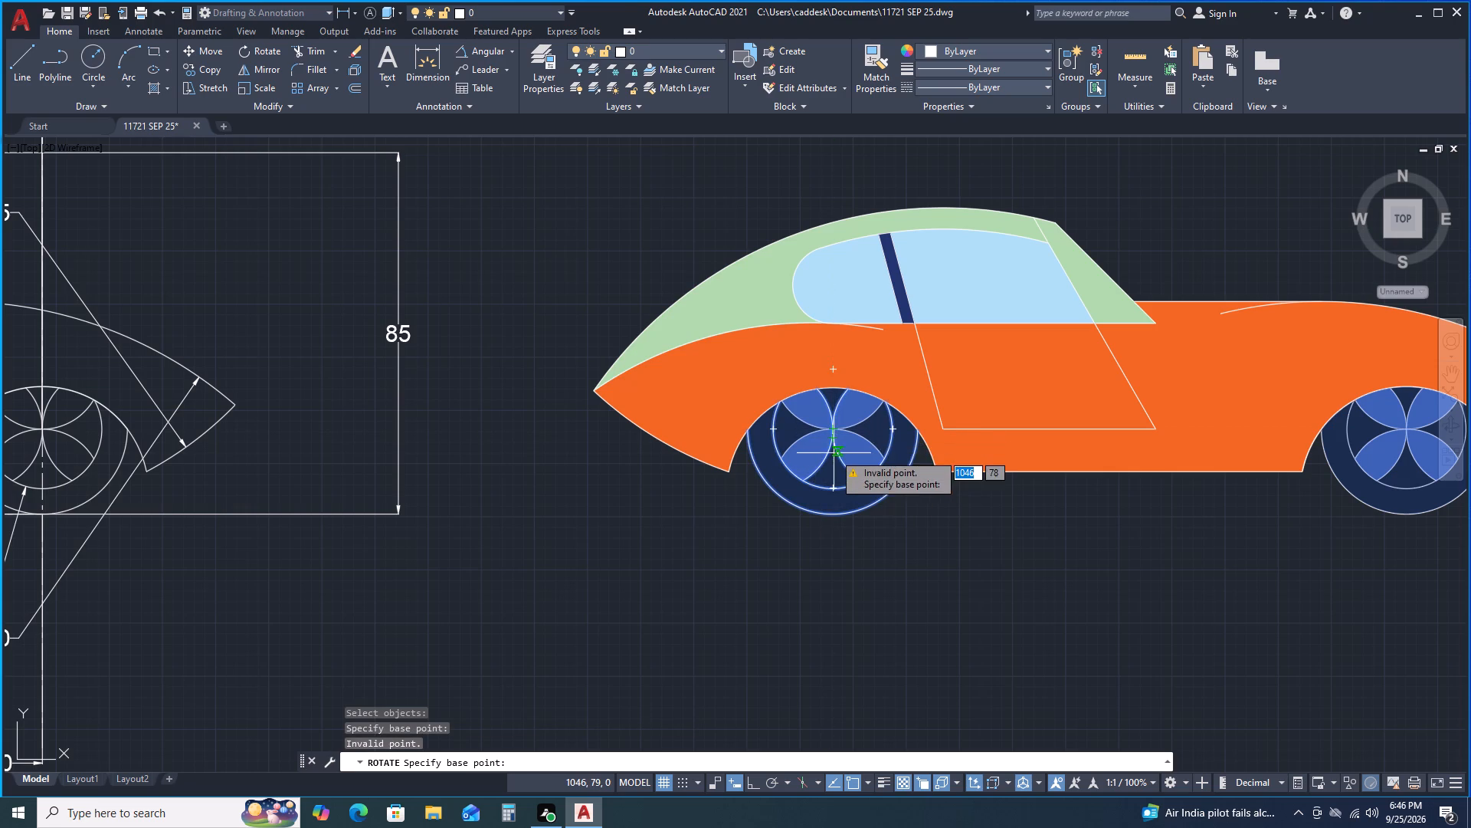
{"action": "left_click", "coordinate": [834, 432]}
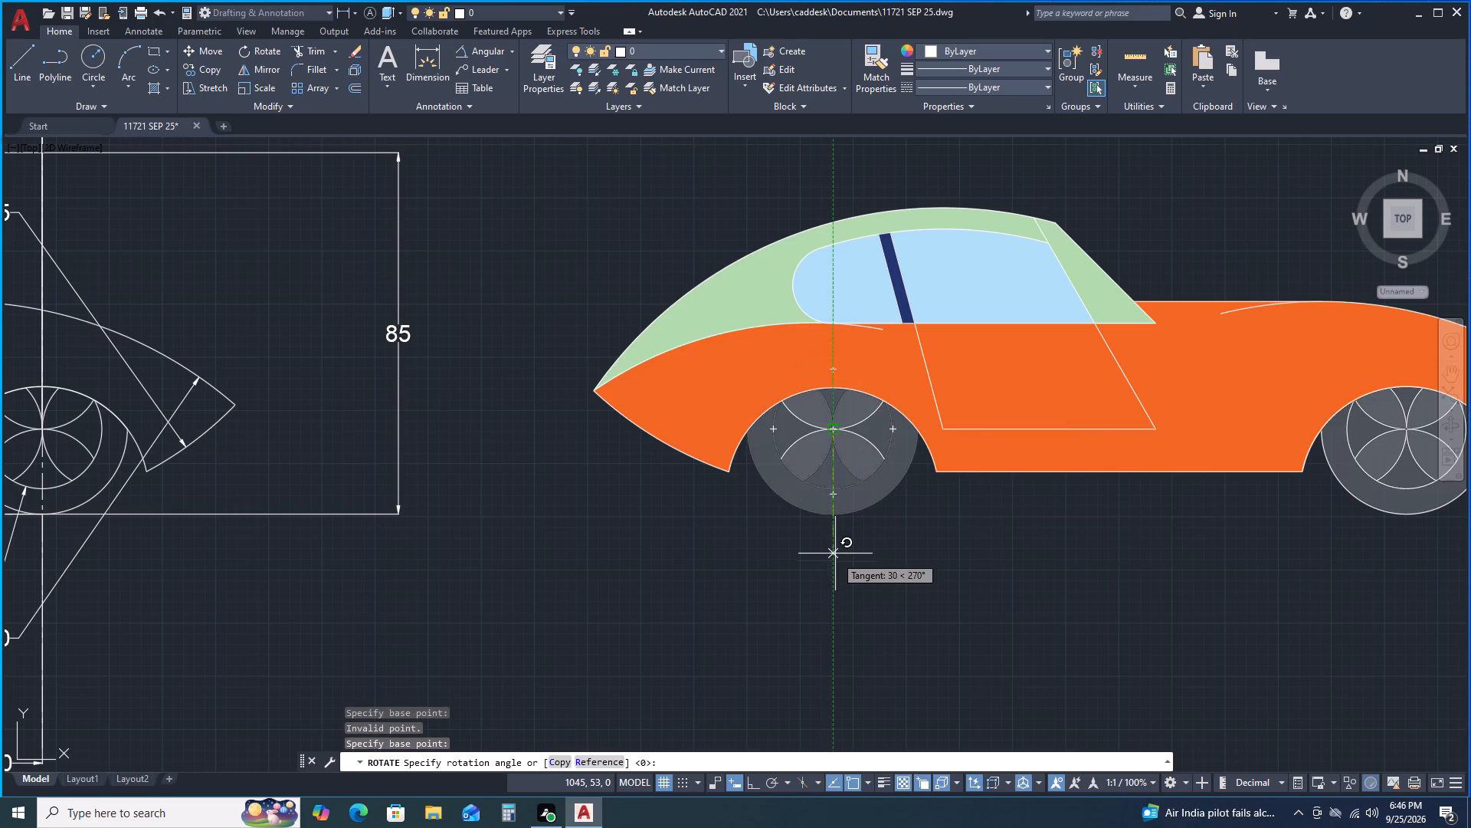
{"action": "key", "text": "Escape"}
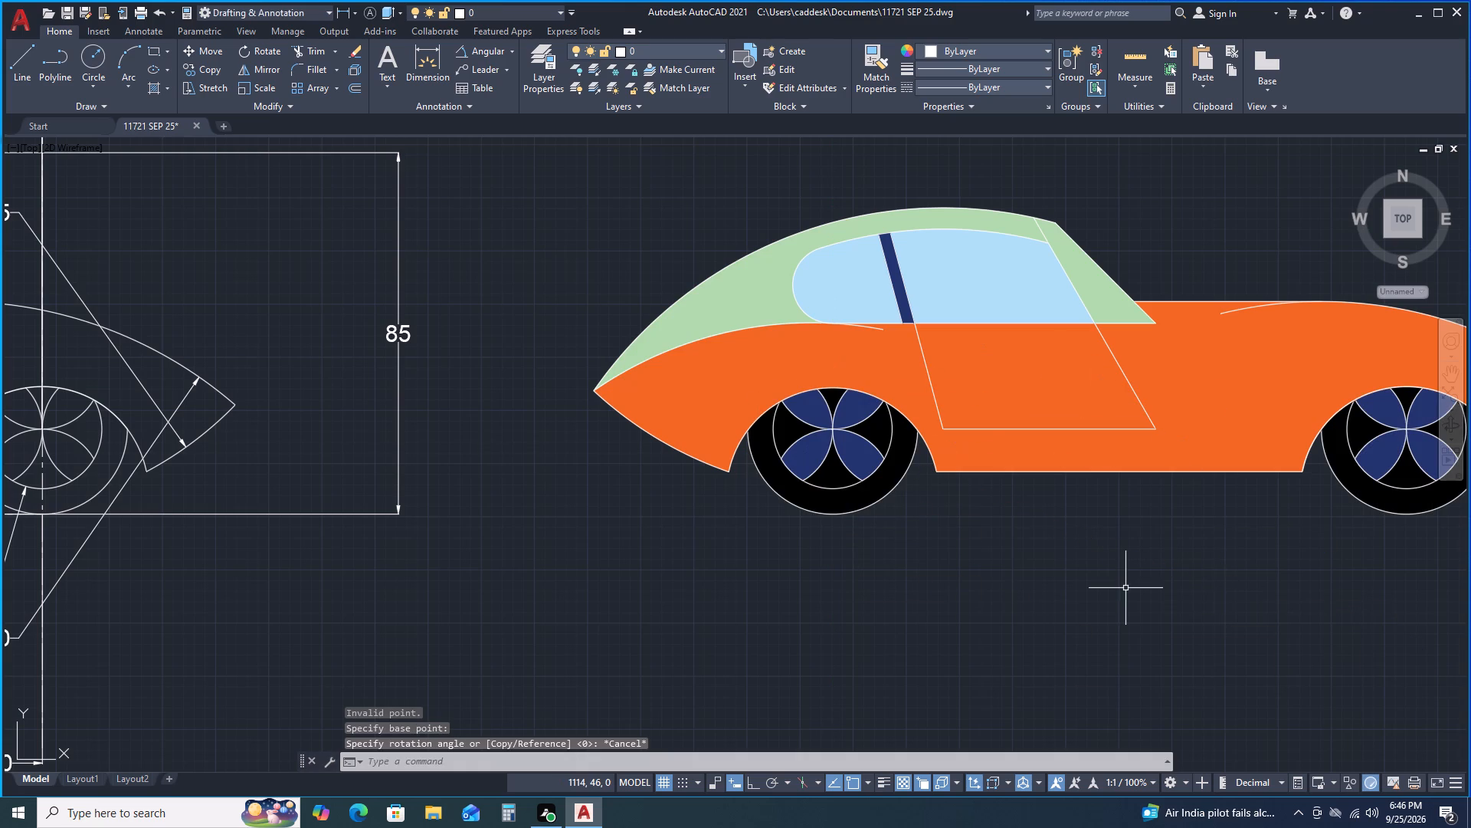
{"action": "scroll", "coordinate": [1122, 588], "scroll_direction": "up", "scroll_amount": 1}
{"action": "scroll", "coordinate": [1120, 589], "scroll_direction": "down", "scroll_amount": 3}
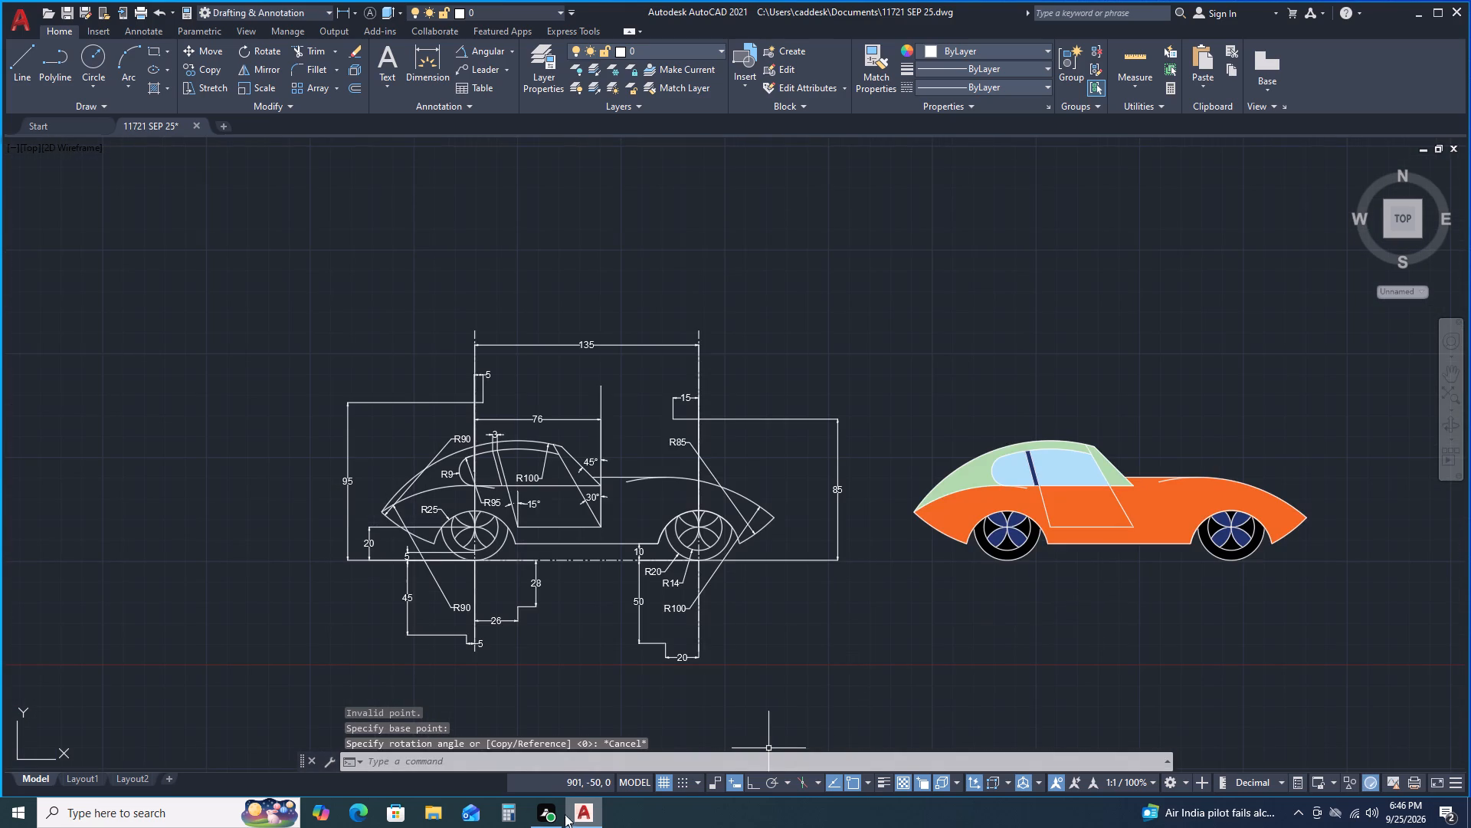